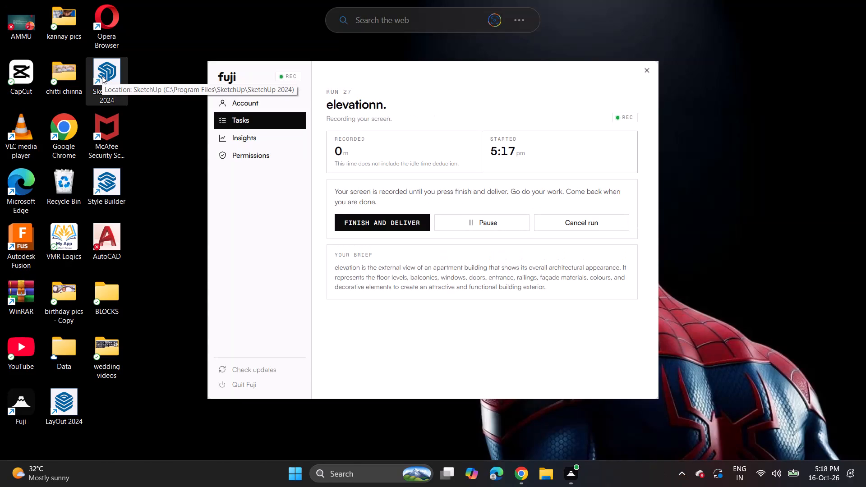
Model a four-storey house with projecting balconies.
Launch SketchUp 2024 from the desktop.
double_click(99, 72)
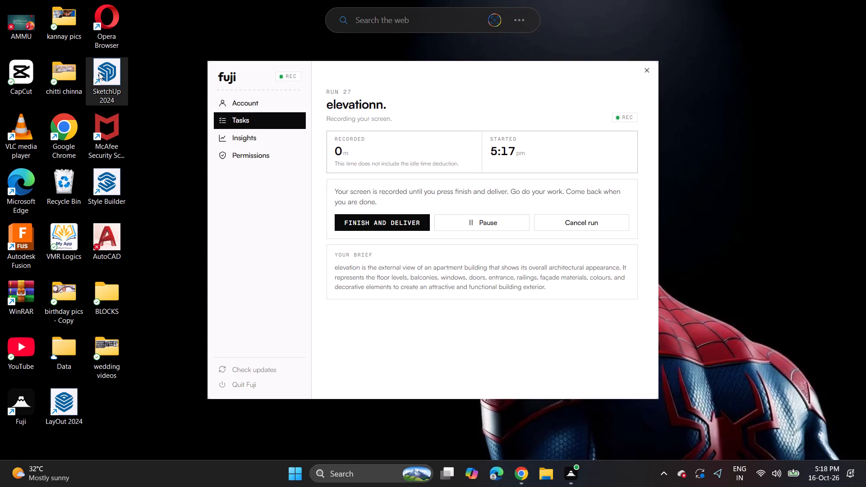
click(190, 88)
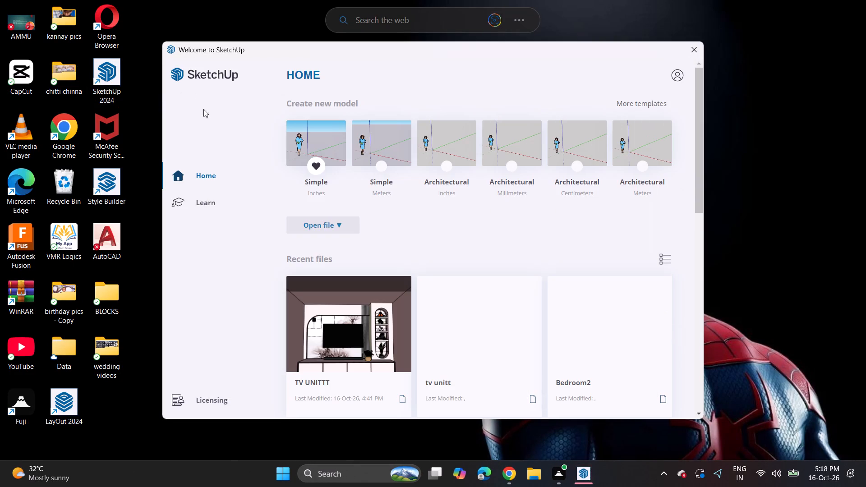
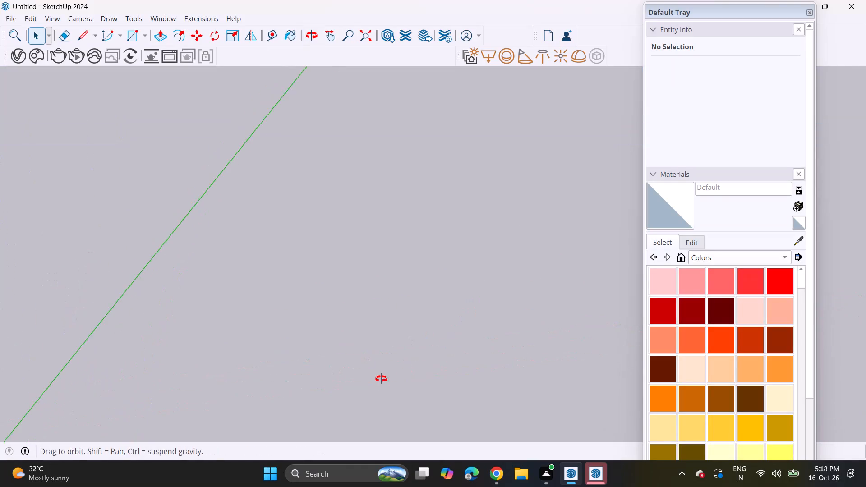
Draw a base rectangle of about 762 sq ft on the ground plane beside the green axis.
middle_drag(358, 288, 392, 208)
scroll(366, 279, up, 1)
shift+middle_drag(392, 228, 385, 323)
shift+middle_drag(412, 174, 357, 322)
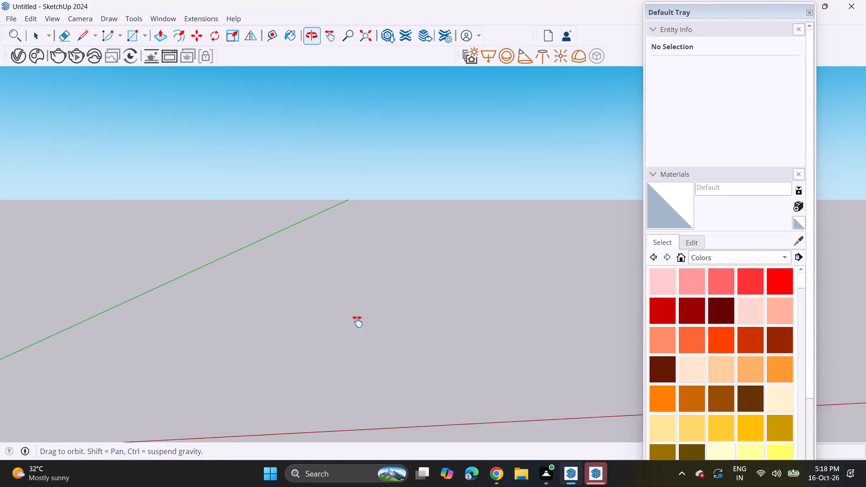
shift+middle_drag(357, 322, 251, 380)
click(130, 38)
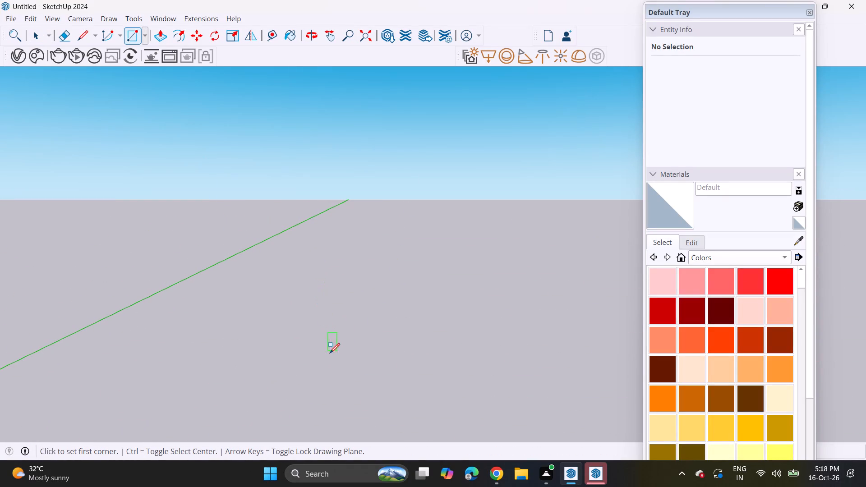
click(327, 378)
middle_drag(437, 309, 429, 358)
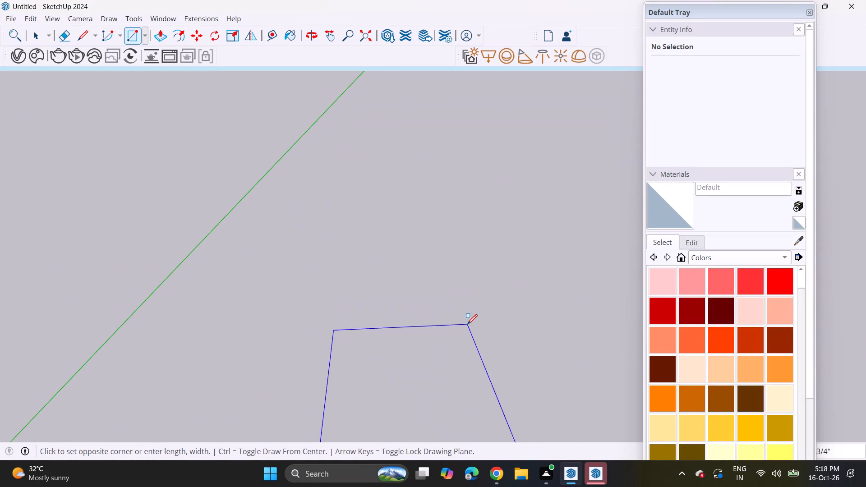
click(509, 294)
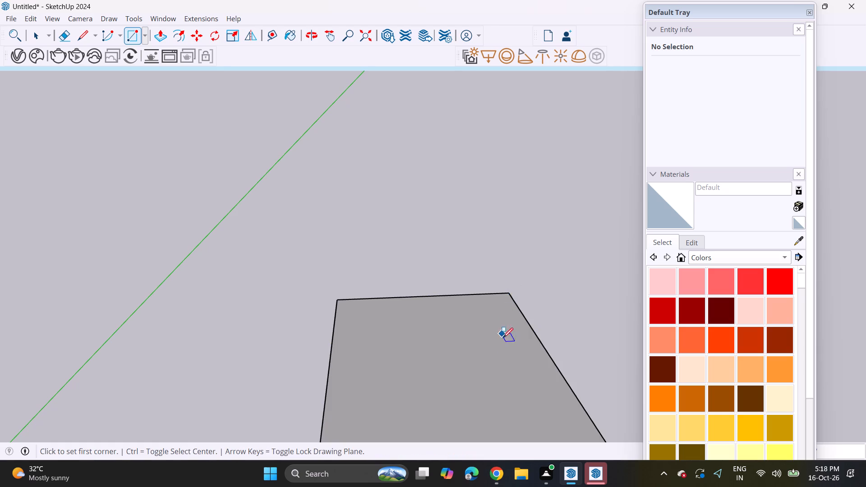
Offset the base rectangle's outline slightly inward to mark the wall thickness, leaving an inner face of about 696 sq ft.
shift+middle_drag(508, 383, 428, 315)
middle_drag(419, 335, 401, 296)
scroll(392, 299, down, 1)
shift+middle_drag(376, 306, 432, 345)
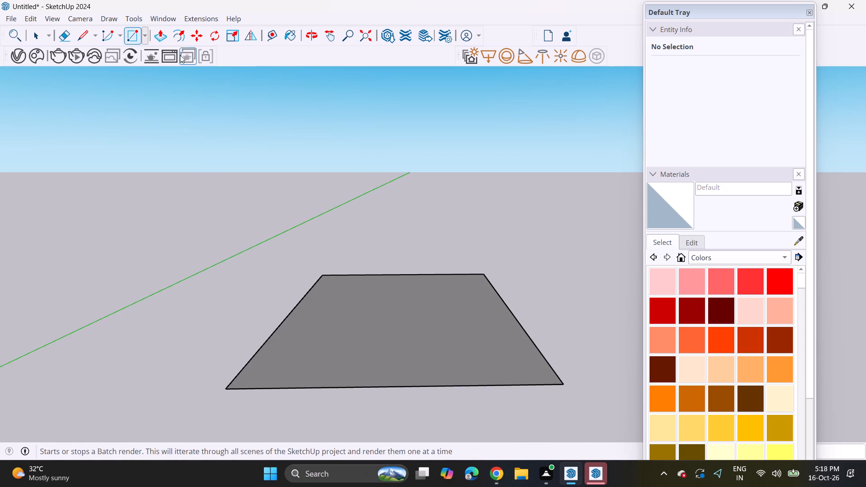
click(178, 40)
click(291, 324)
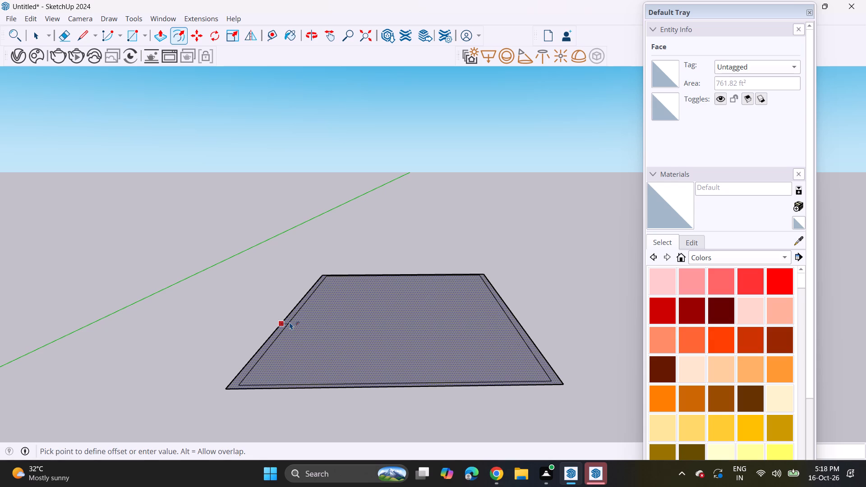
click(290, 322)
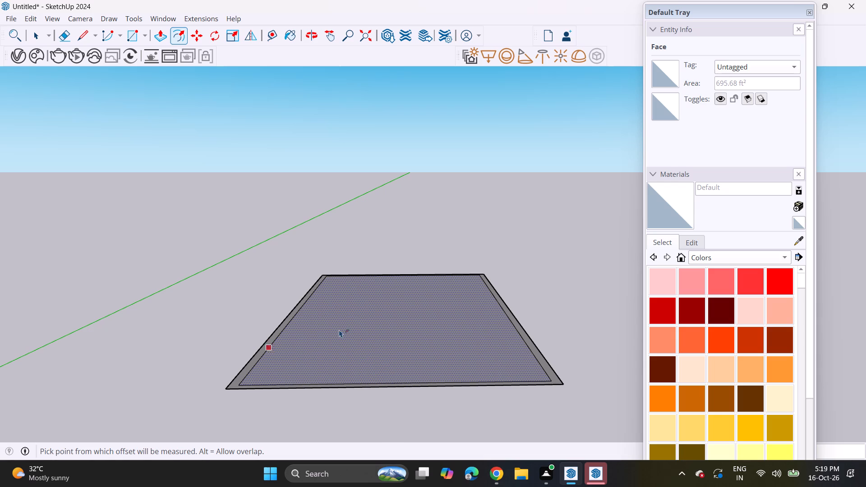
Draw a stepped line from the middle of the front edge to the right inner outline, setting off a front corner area.
click(89, 37)
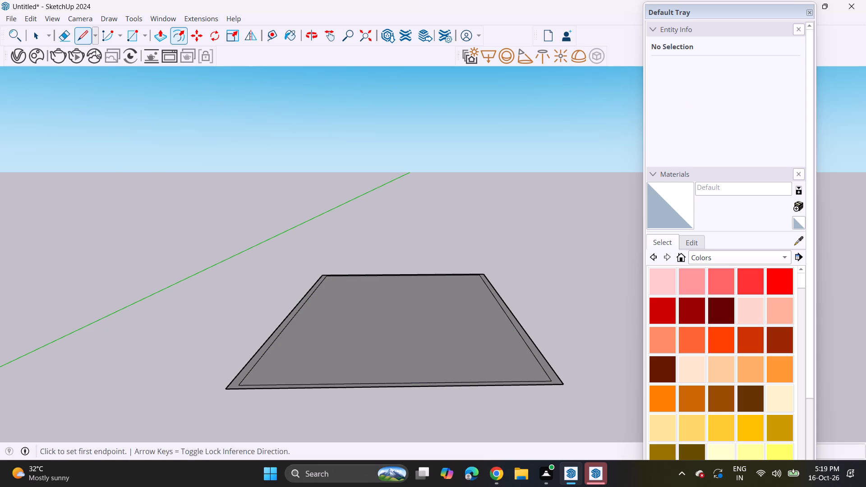
middle_drag(402, 395, 391, 426)
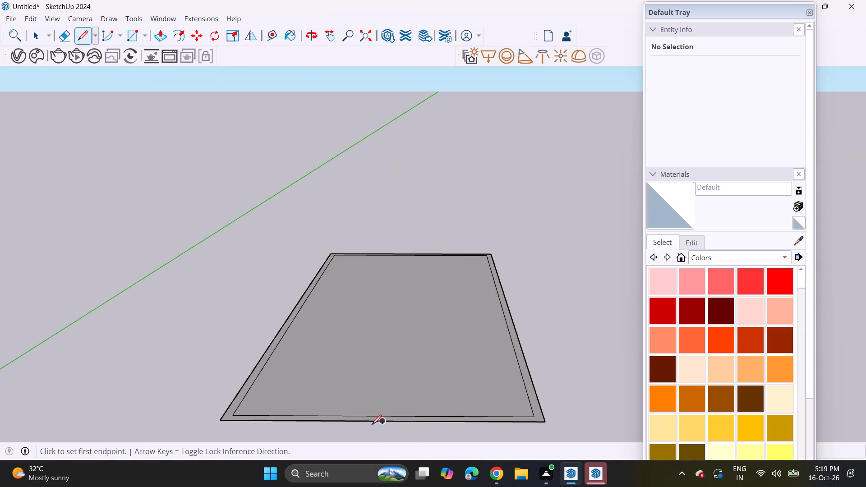
click(372, 418)
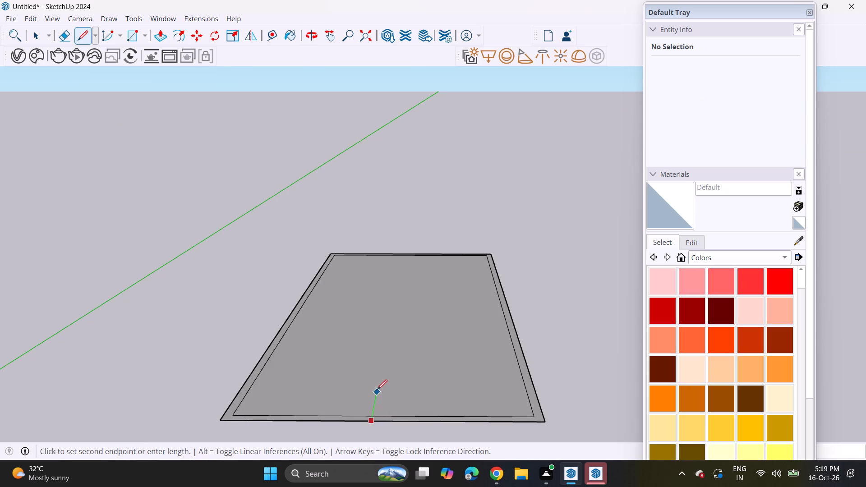
click(384, 361)
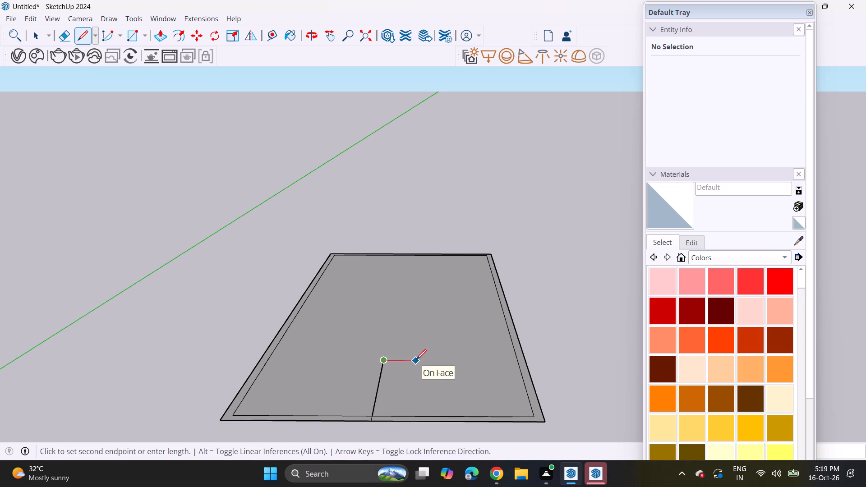
click(416, 359)
click(417, 343)
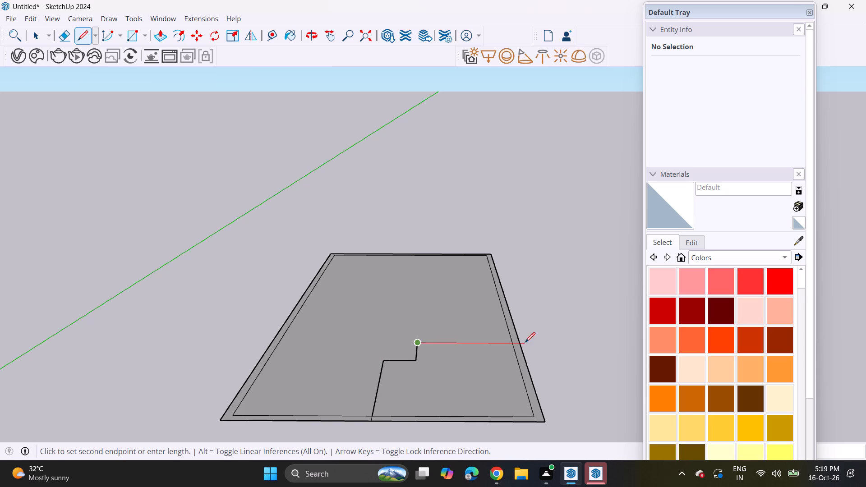
click(515, 348)
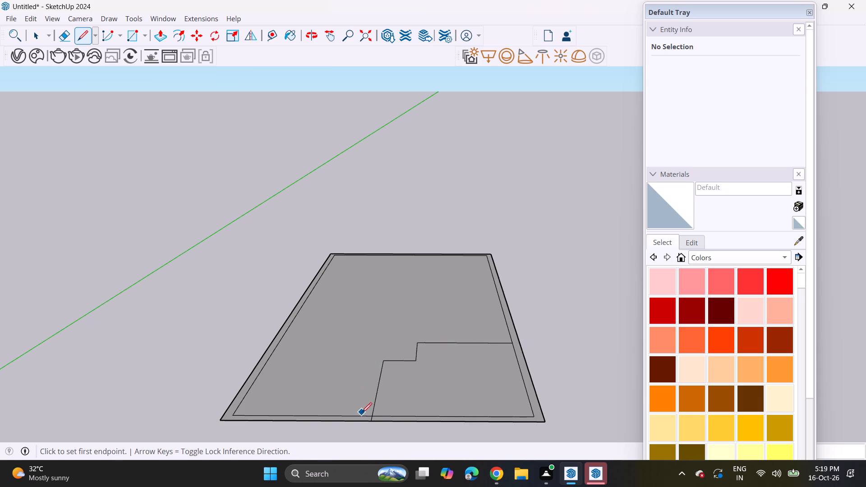
Draw a second stepped line parallel to the first on its inner side, one wall thickness away, from the front to the right inner outline.
click(366, 414)
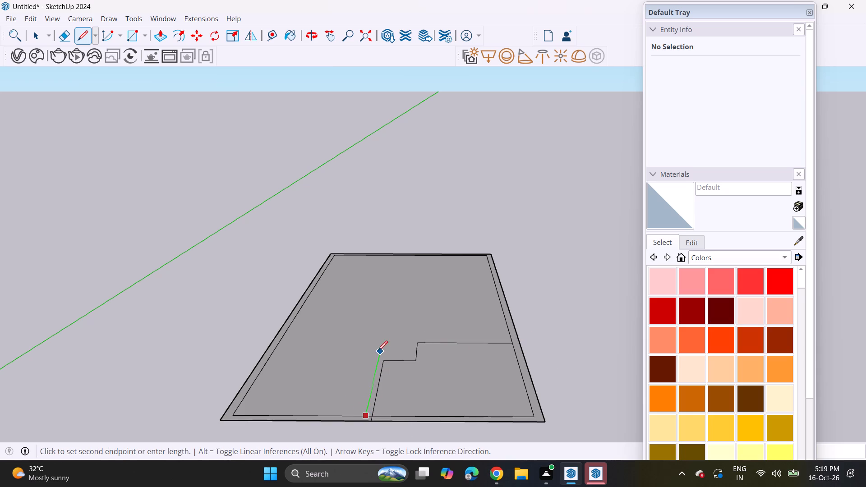
scroll(369, 354, up, 6)
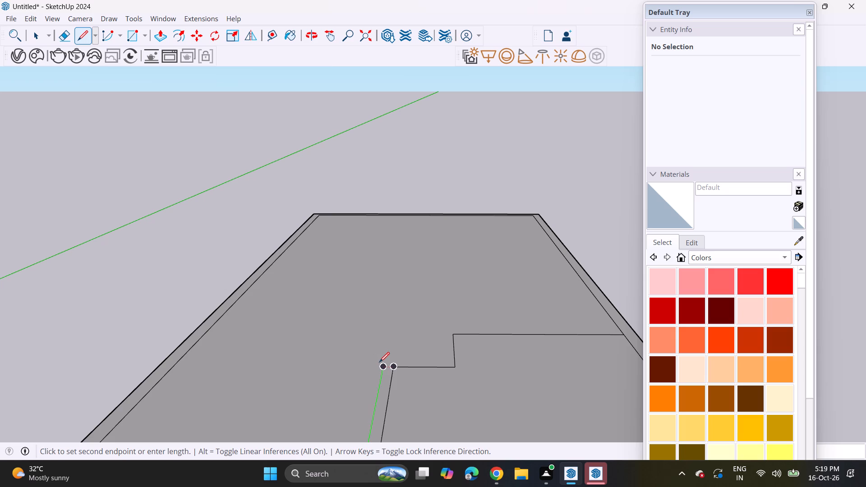
click(379, 362)
click(381, 369)
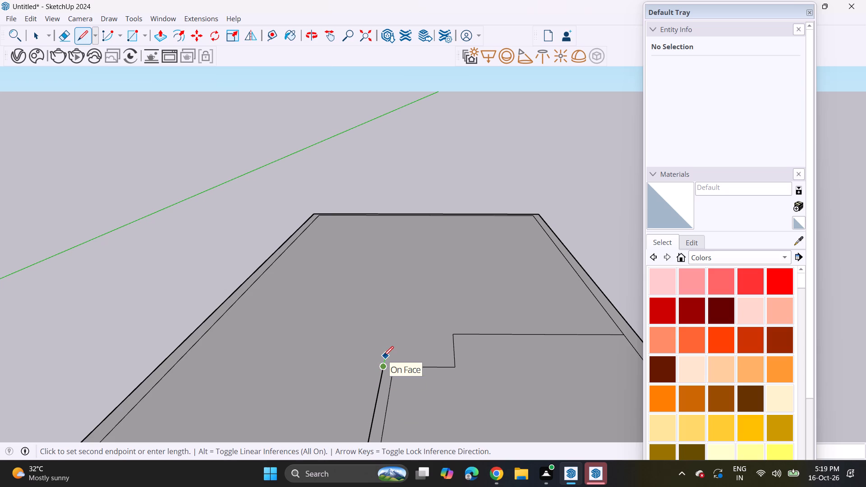
click(382, 358)
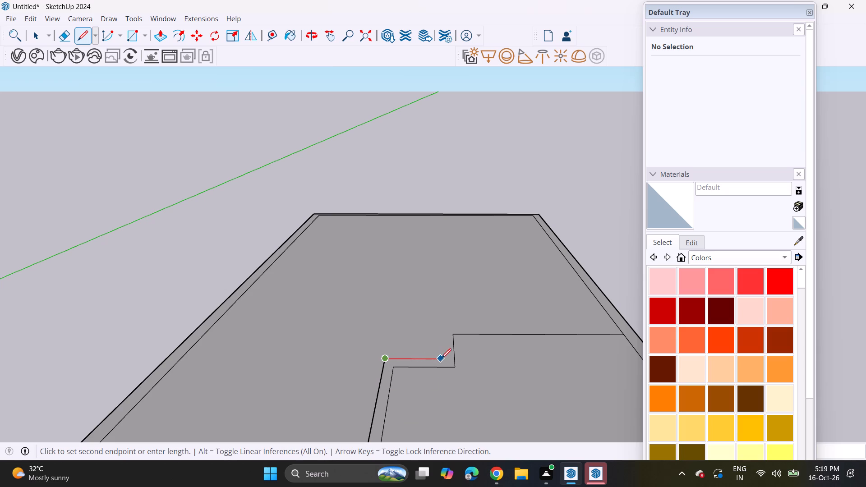
click(444, 358)
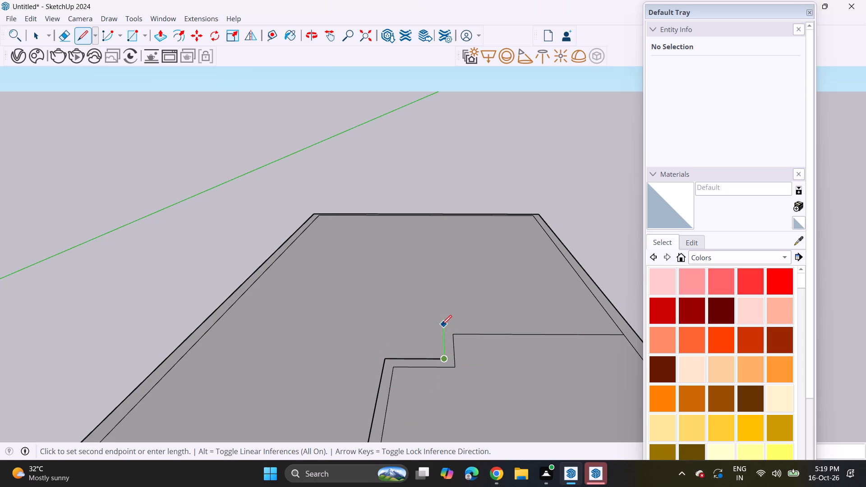
click(442, 325)
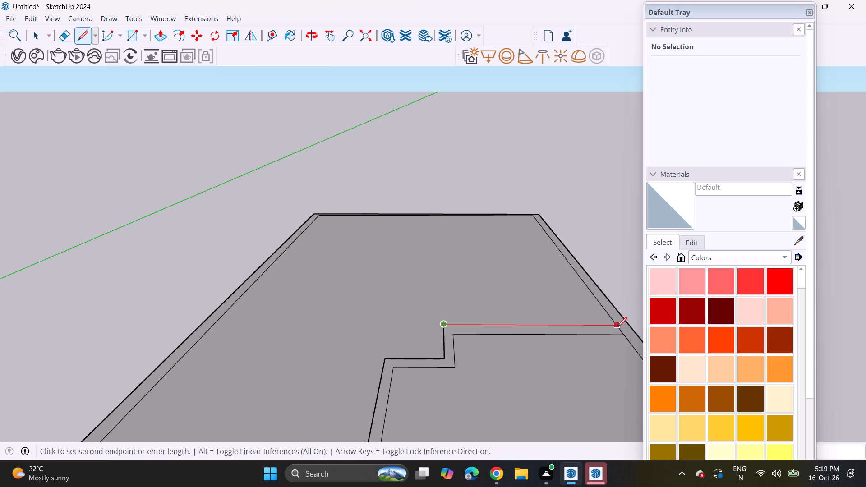
click(617, 327)
Erase the short piece of inner outline between the two stepped lines at the front edge, joining the wall strips.
scroll(440, 372, down, 6)
shift+middle_drag(430, 388, 429, 345)
middle_drag(428, 358, 424, 351)
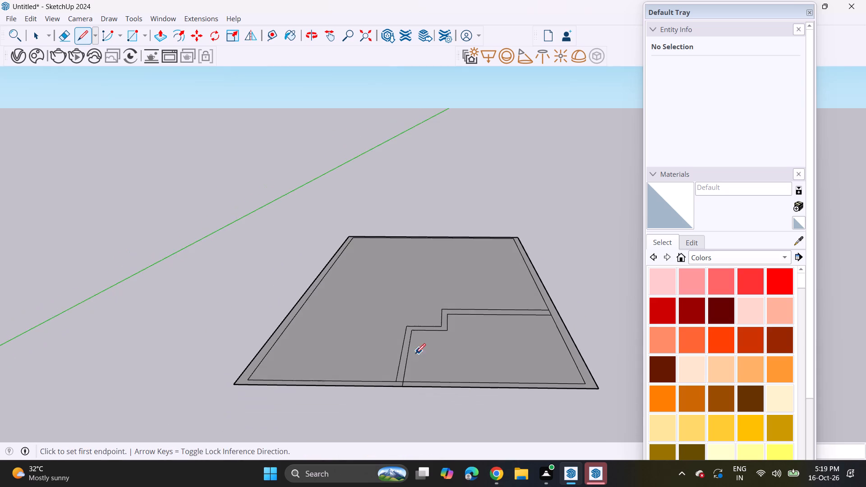
scroll(412, 355, up, 6)
click(61, 38)
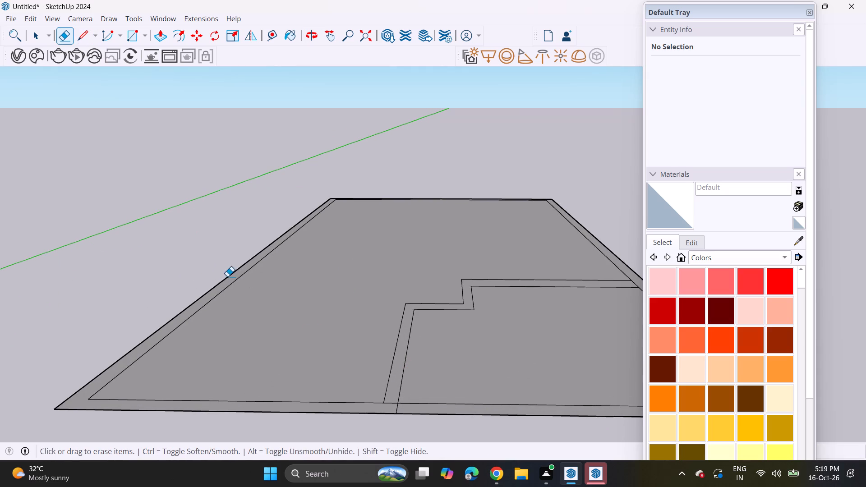
scroll(382, 404, up, 2)
click(389, 405)
drag(391, 399, 389, 408)
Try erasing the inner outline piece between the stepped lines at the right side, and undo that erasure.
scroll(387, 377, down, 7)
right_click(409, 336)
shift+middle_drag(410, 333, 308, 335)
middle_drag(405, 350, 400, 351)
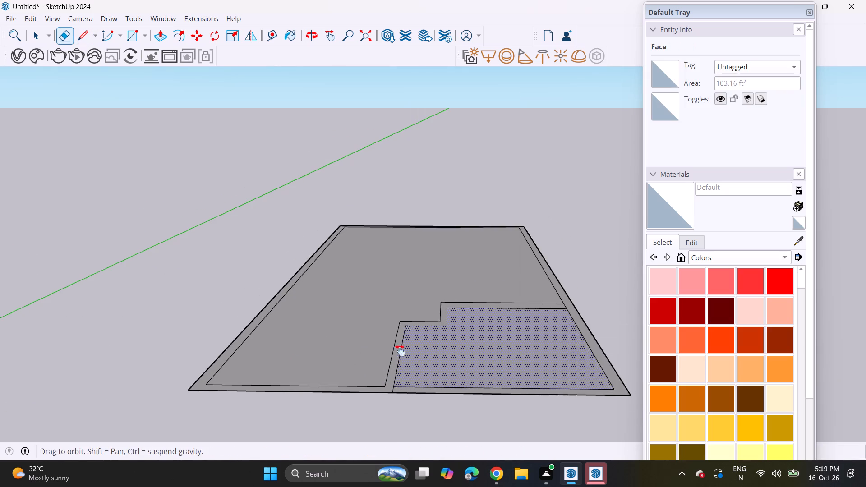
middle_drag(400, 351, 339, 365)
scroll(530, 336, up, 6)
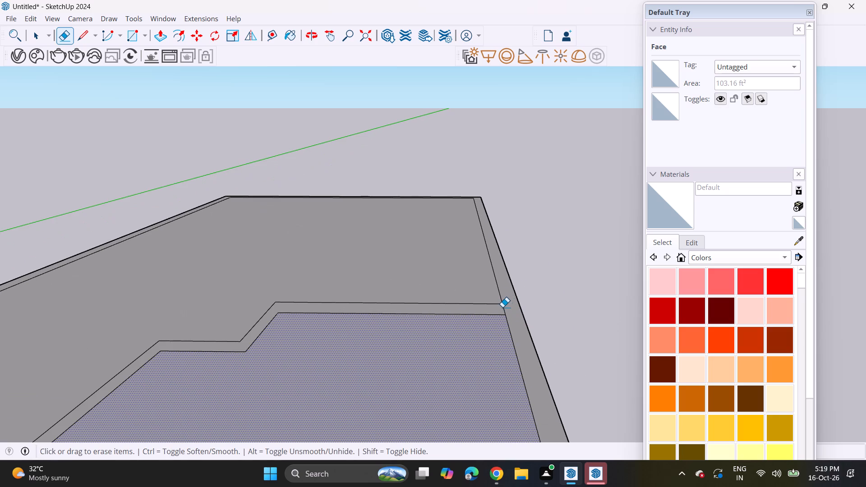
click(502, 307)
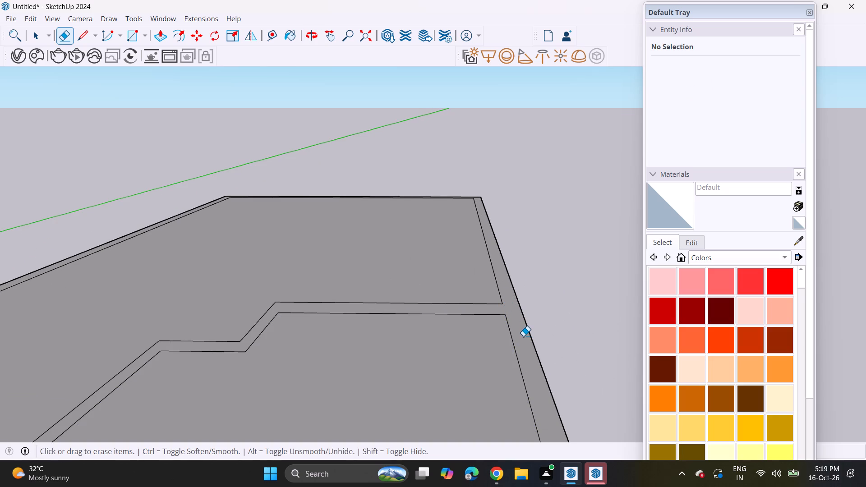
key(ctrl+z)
Extend the front stepped line across the right wall strip to the base's outer edge.
click(87, 34)
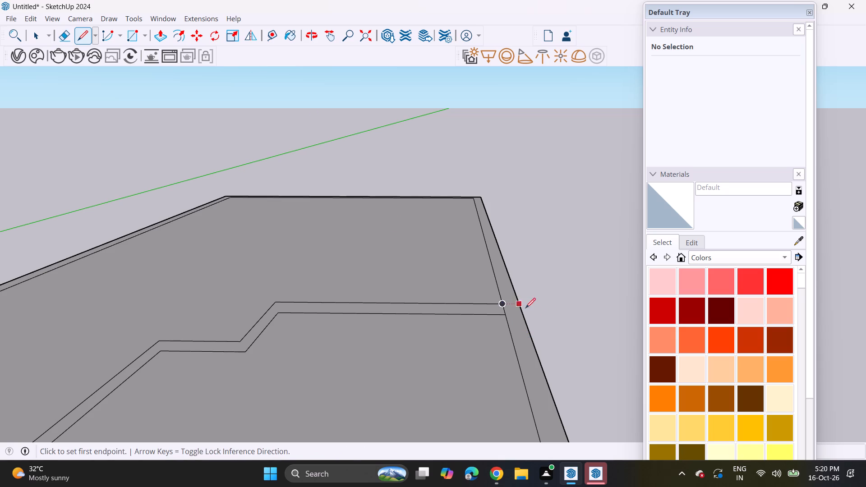
click(500, 317)
click(522, 314)
Erase the short inner outline piece between the two stepped lines at the right wall strip.
click(60, 33)
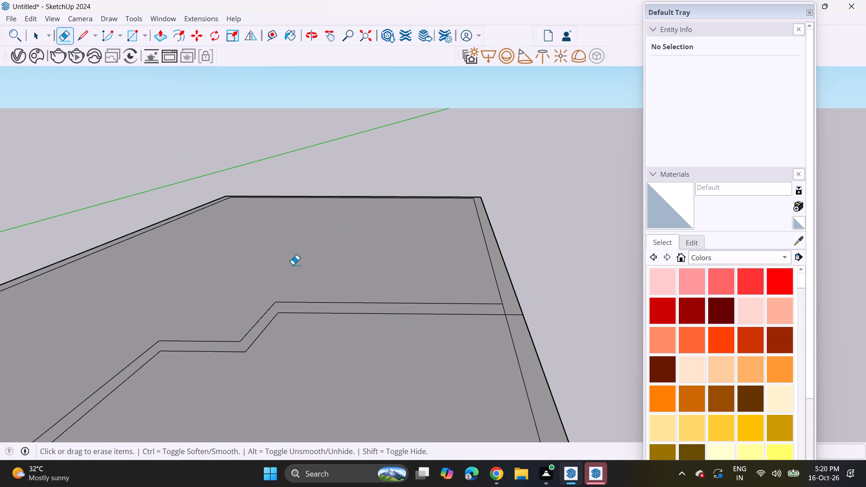
click(505, 307)
click(504, 308)
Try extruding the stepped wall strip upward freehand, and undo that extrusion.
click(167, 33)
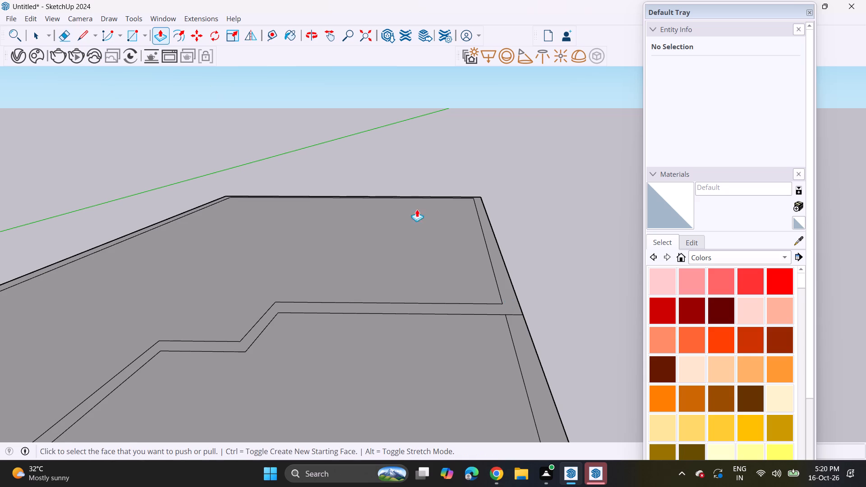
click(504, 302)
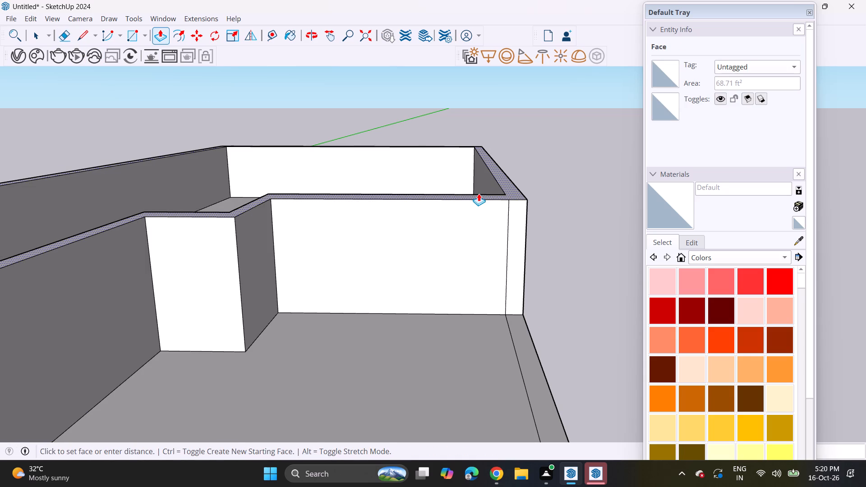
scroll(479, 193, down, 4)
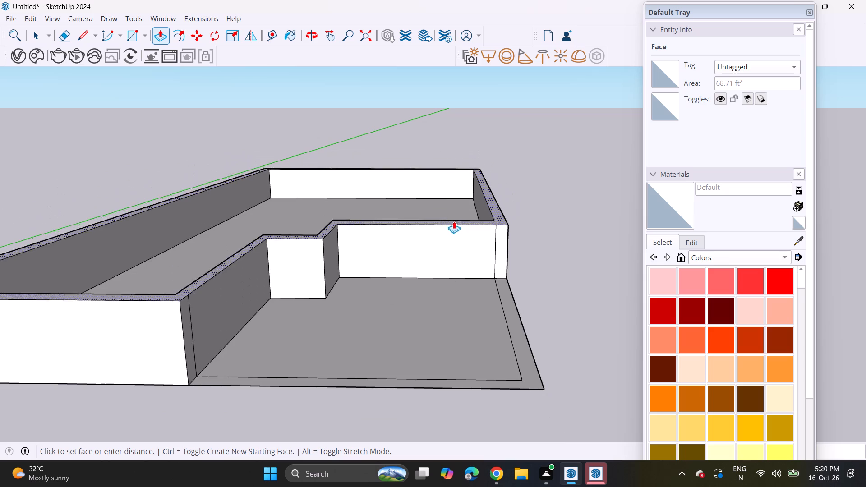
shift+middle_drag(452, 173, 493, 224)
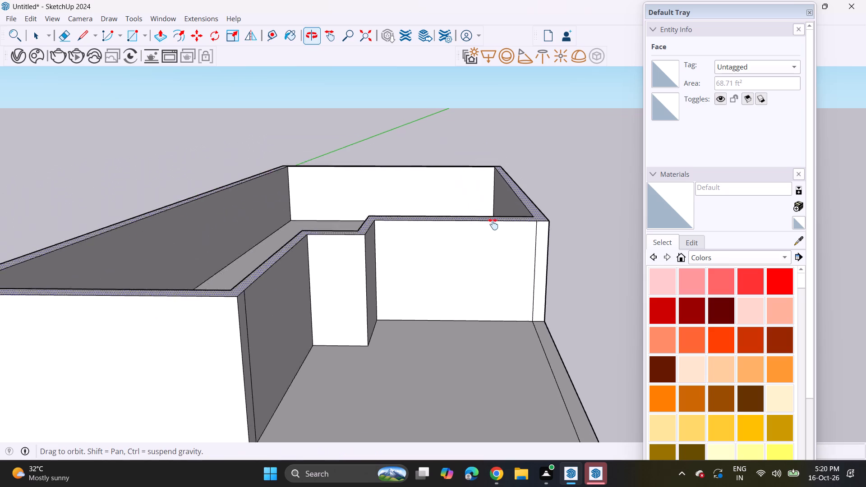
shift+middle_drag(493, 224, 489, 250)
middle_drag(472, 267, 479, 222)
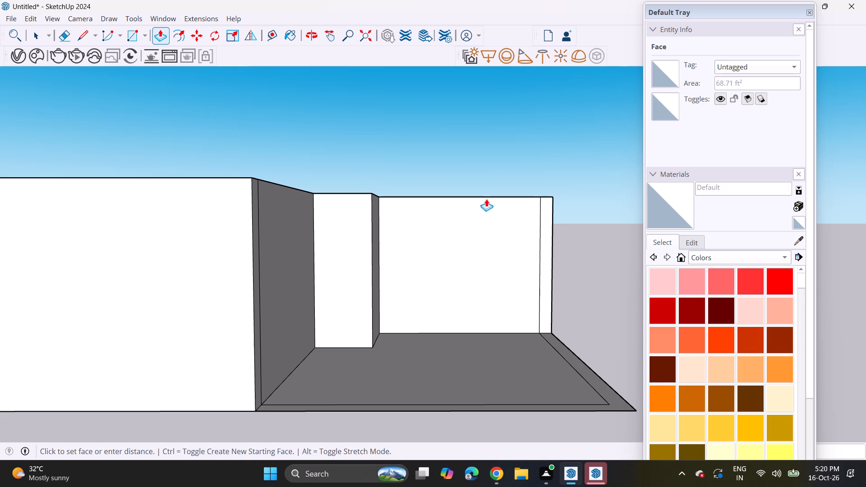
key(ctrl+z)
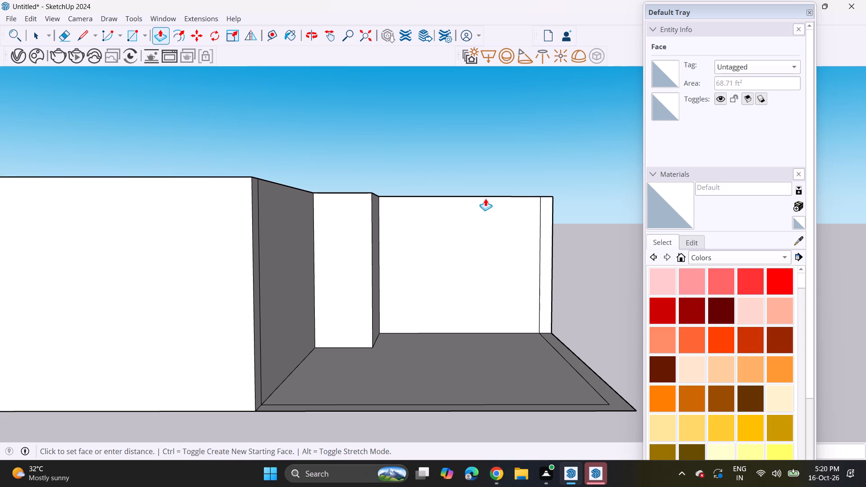
Draw two parallel lines extending the recess's front wall strip straight across to the base's outer right edge.
scroll(464, 246, down, 2)
middle_drag(447, 269, 419, 343)
middle_drag(419, 342, 430, 342)
scroll(390, 328, up, 1)
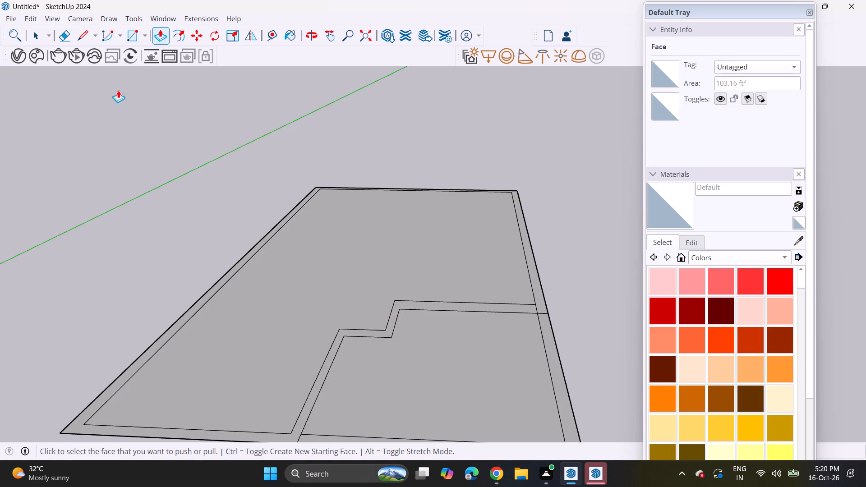
click(85, 39)
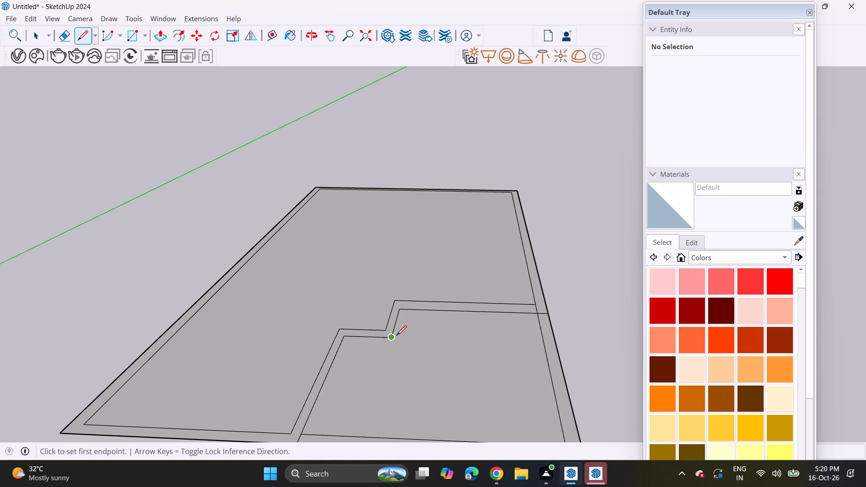
click(395, 339)
click(557, 339)
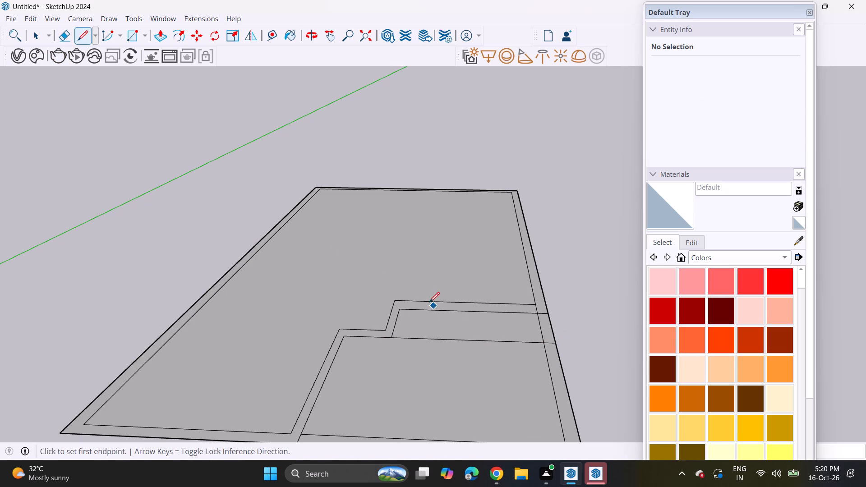
click(382, 330)
click(554, 334)
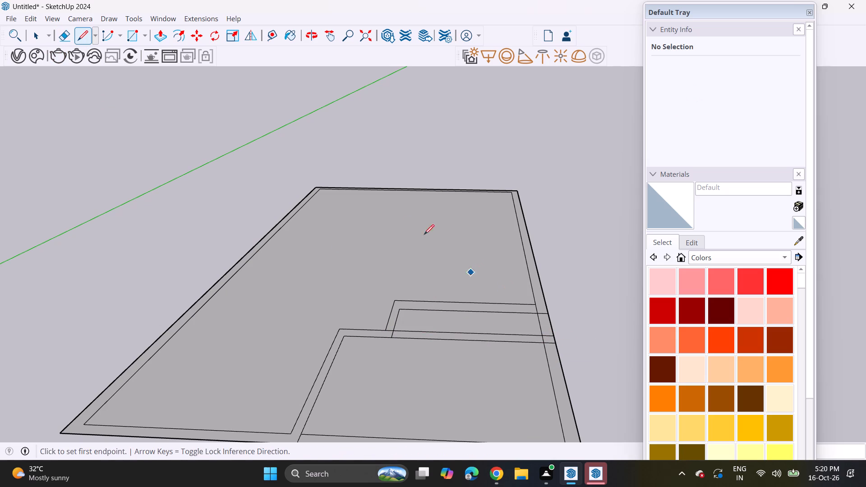
Erase the old stepped wall lines and leftover pieces at the right wall, leaving a plain L-shaped wall strip around the recess.
click(60, 38)
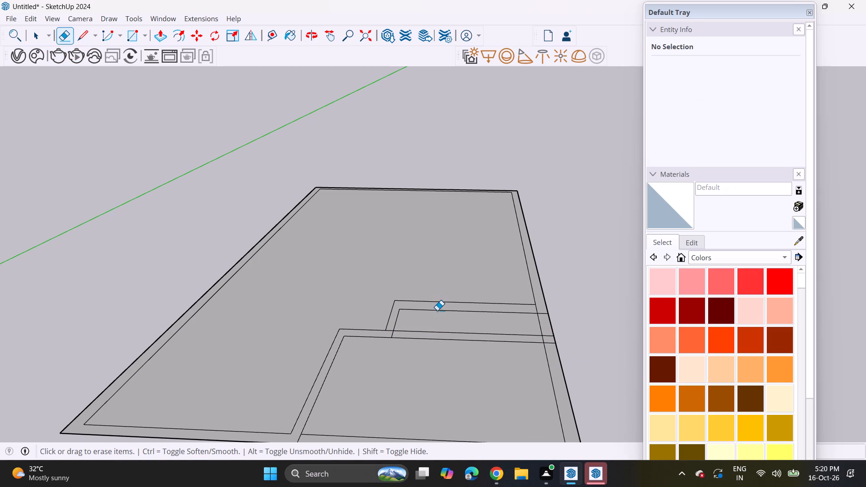
drag(437, 310, 441, 299)
drag(377, 321, 401, 319)
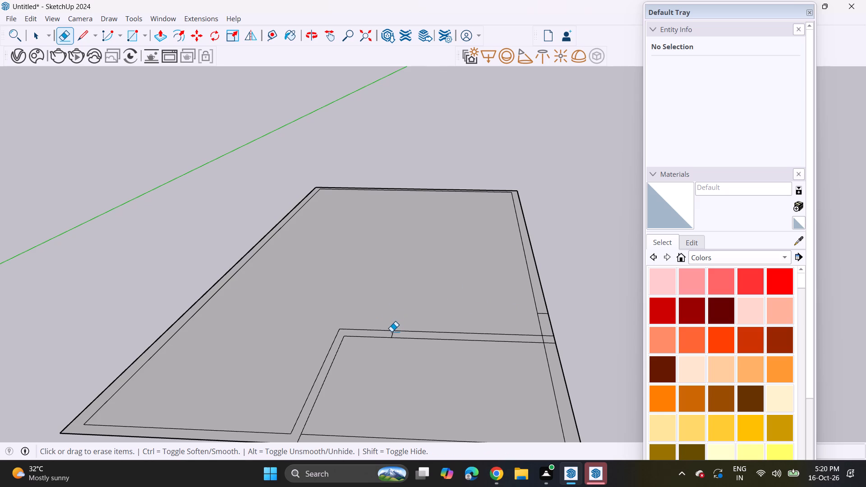
click(392, 331)
key(ctrl+z)
click(392, 334)
click(541, 313)
click(545, 335)
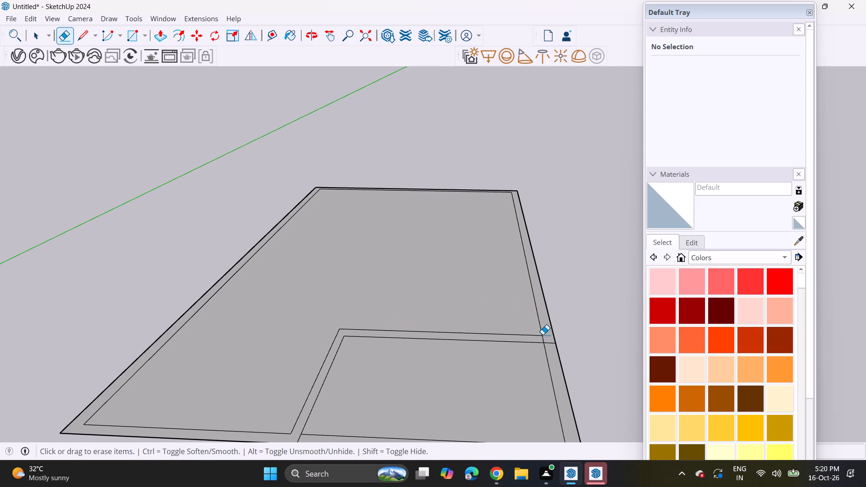
click(542, 339)
Extrude the L-shaped wall strip upward by 10'.
click(160, 37)
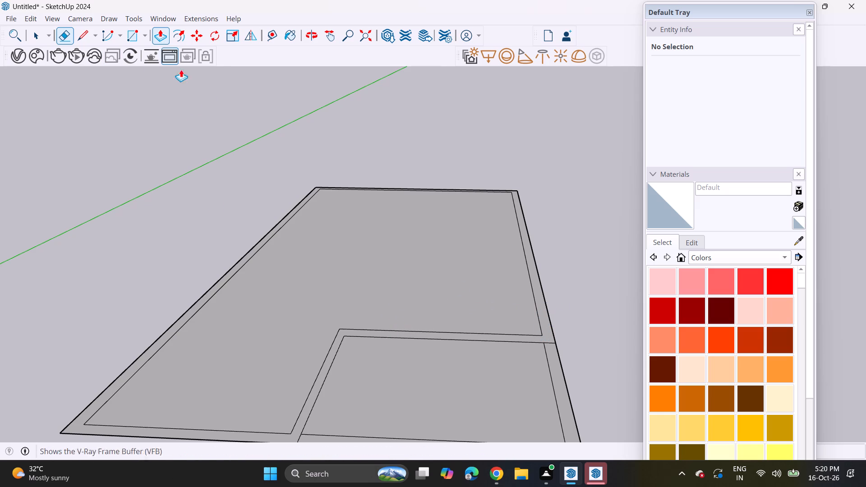
click(319, 375)
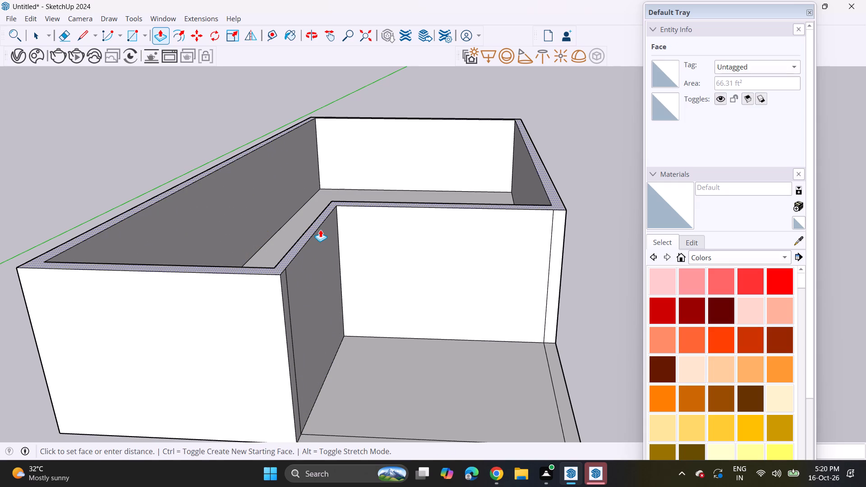
text(10')
key(Return)
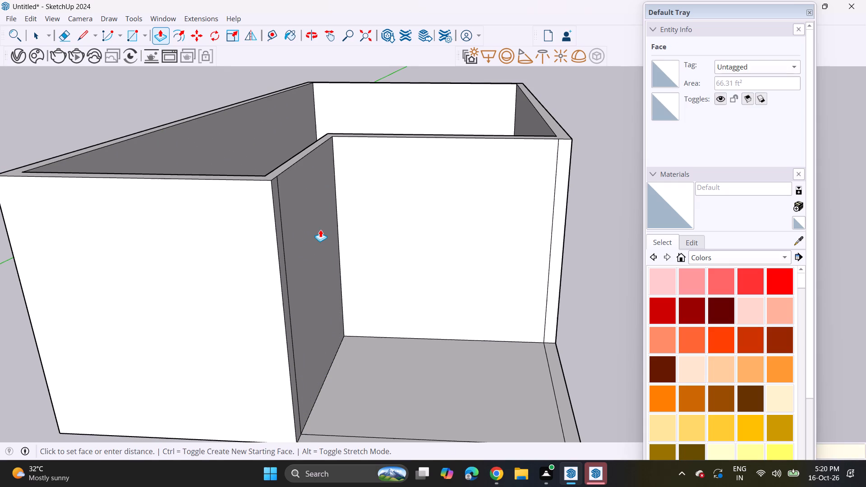
Examine the raised walls and the recessed corner from the front and from above.
scroll(286, 358, down, 2)
middle_drag(322, 207, 356, 146)
scroll(325, 199, down, 3)
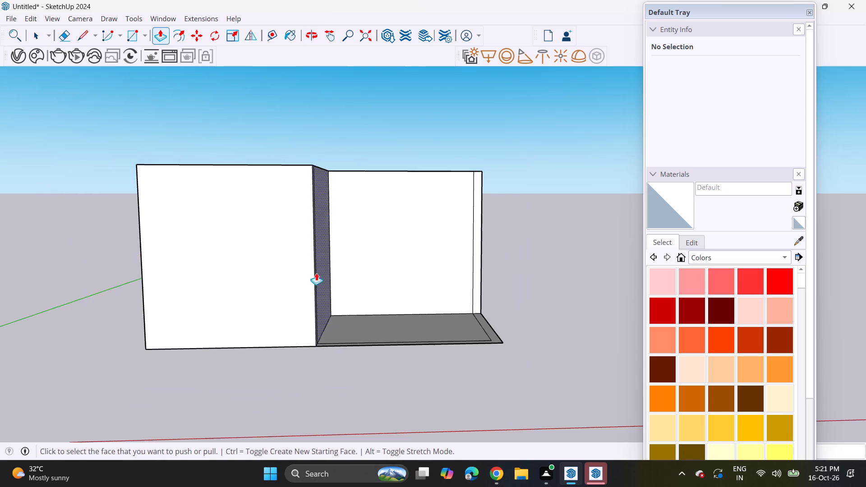
middle_drag(309, 257, 327, 214)
middle_drag(320, 224, 329, 280)
middle_drag(327, 286, 290, 300)
scroll(290, 300, down, 1)
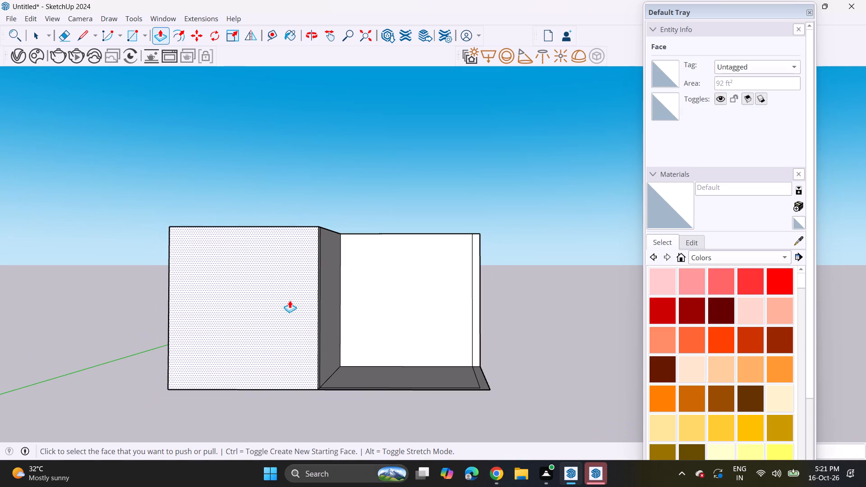
scroll(305, 321, down, 1)
middle_drag(312, 325, 332, 334)
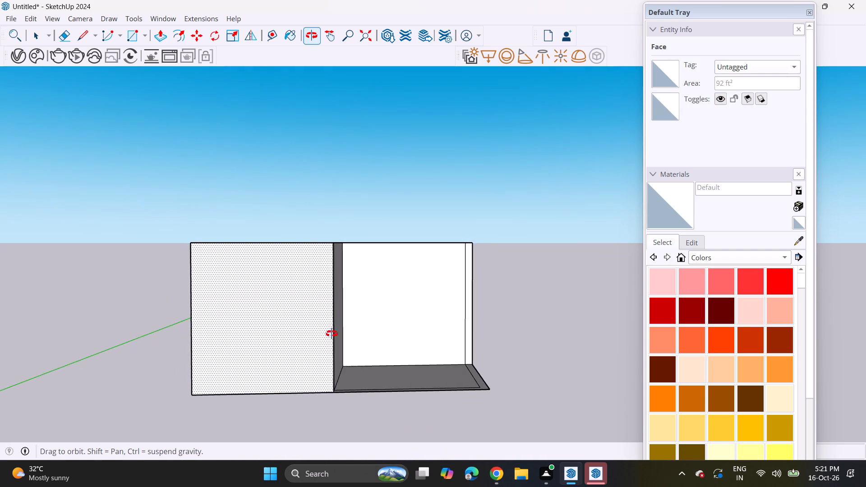
middle_drag(332, 334, 331, 333)
middle_drag(361, 236, 347, 306)
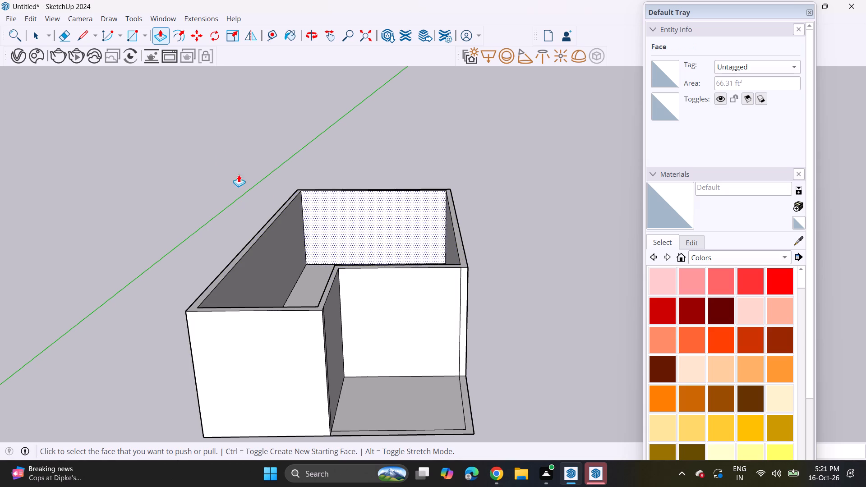
Draw an upright rotated rectangle with a height of 6 along the back wall's top outer edge.
click(143, 34)
click(151, 66)
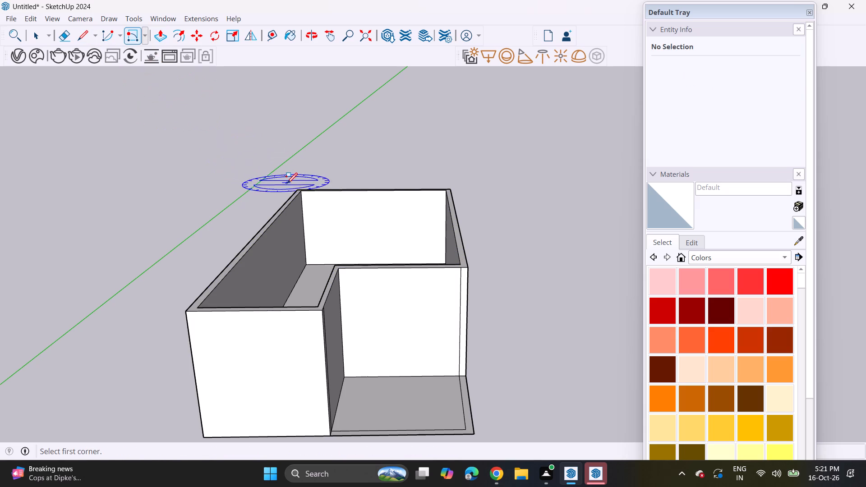
click(294, 190)
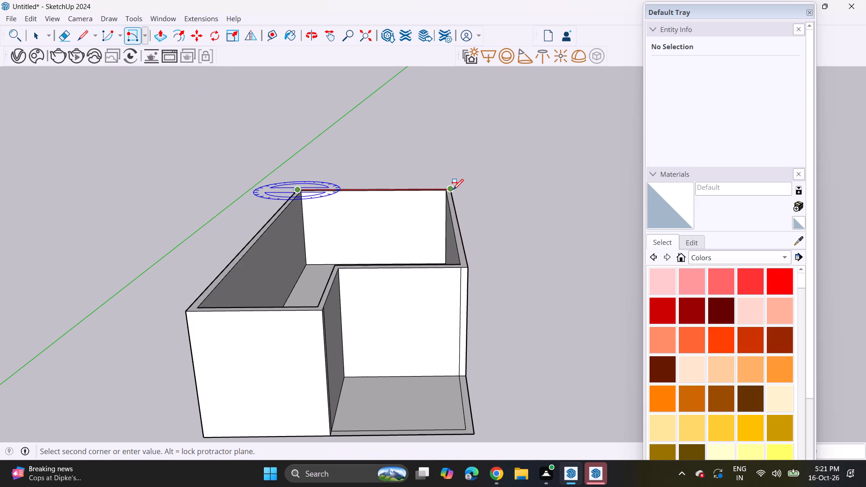
click(452, 189)
middle_drag(447, 170, 311, 139)
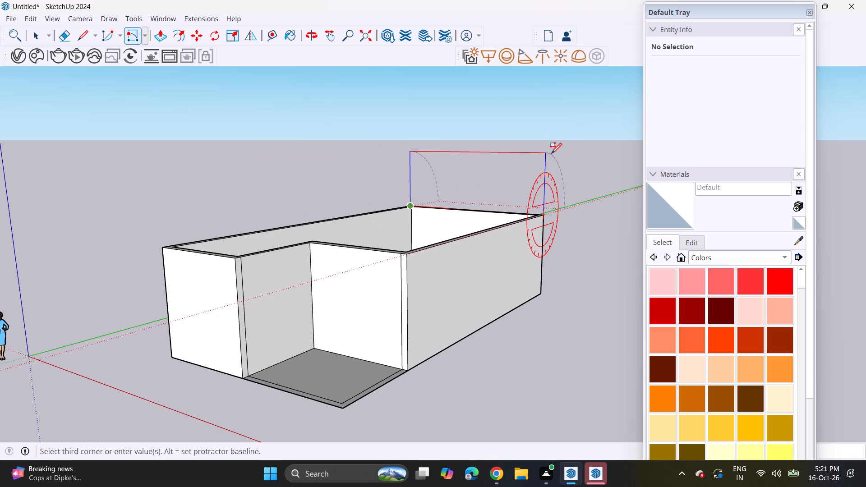
key(6)
key(Return)
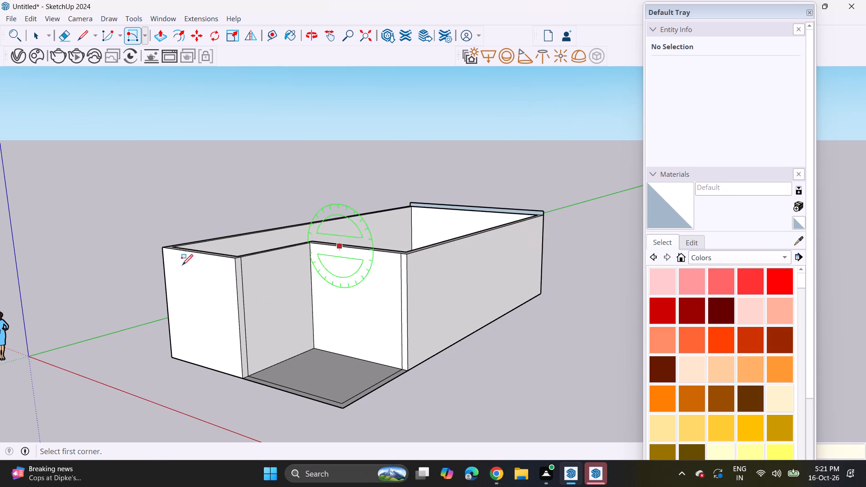
Extrude the thin upright rectangle forward over the walls to the front wall's plane as a roof slab covering the recess.
drag(157, 37, 163, 39)
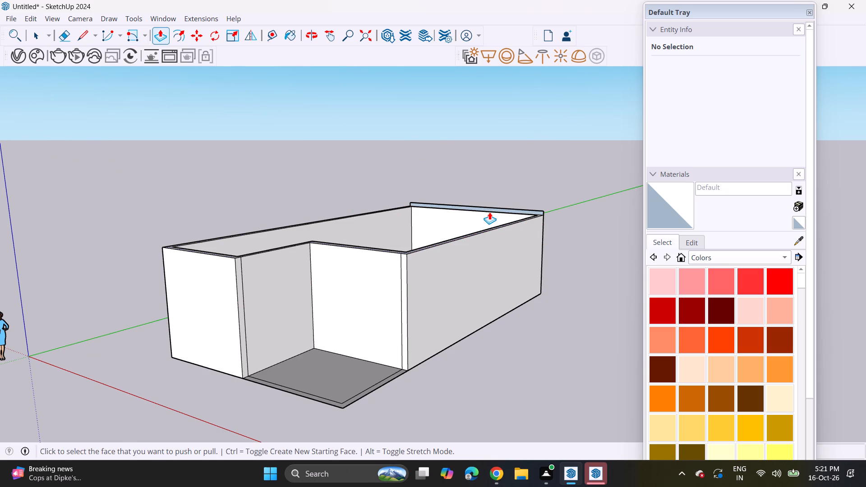
click(490, 209)
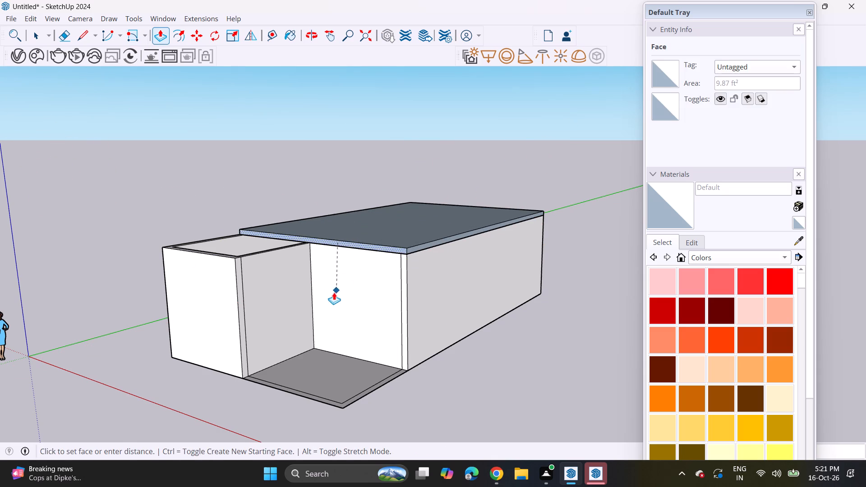
click(241, 329)
Draw a short vertical line across the roof slab's side edge above the right wall's front corner at the recess.
middle_drag(245, 323, 416, 310)
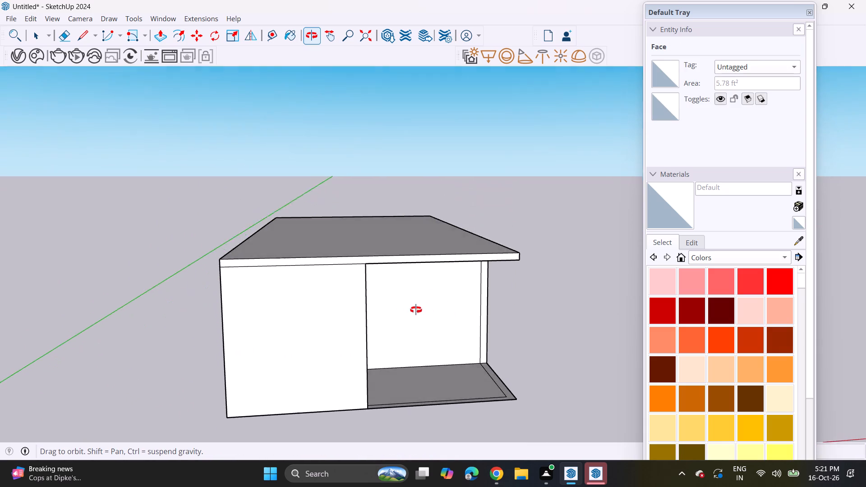
middle_drag(416, 310, 180, 334)
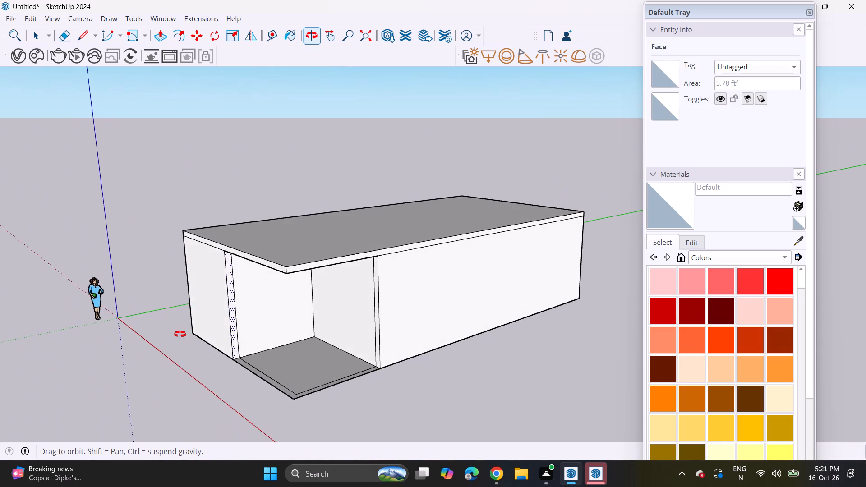
middle_drag(180, 334, 208, 352)
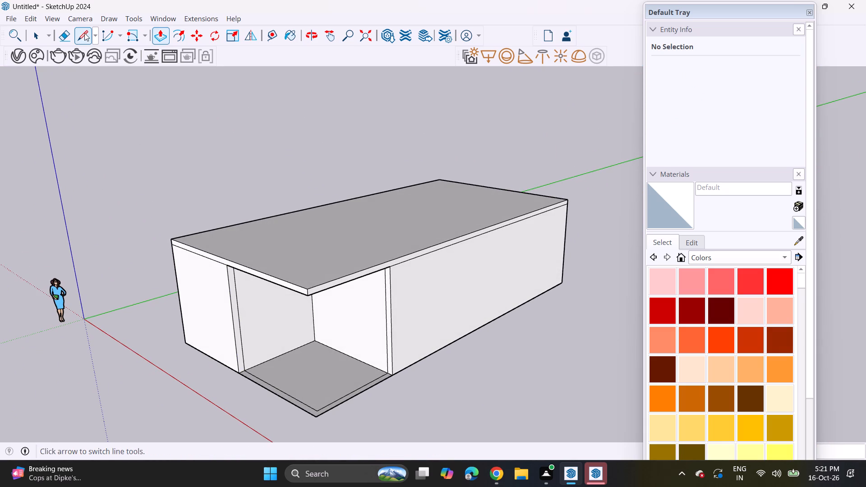
click(84, 33)
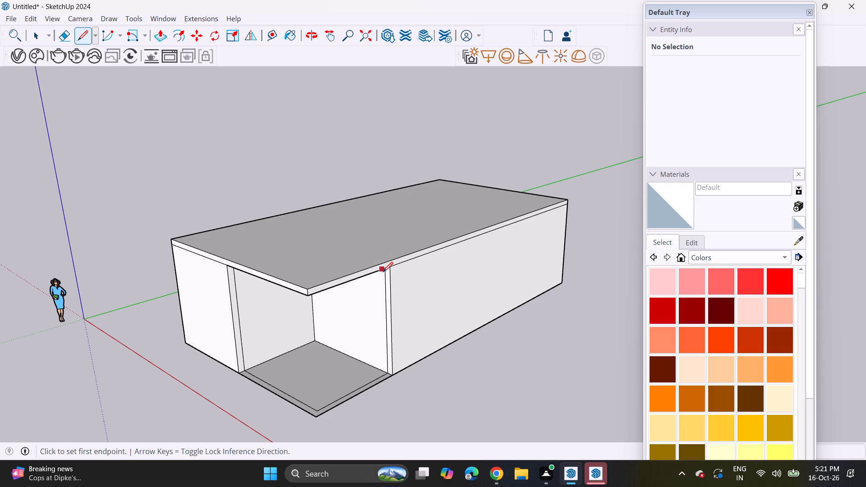
scroll(386, 271, up, 14)
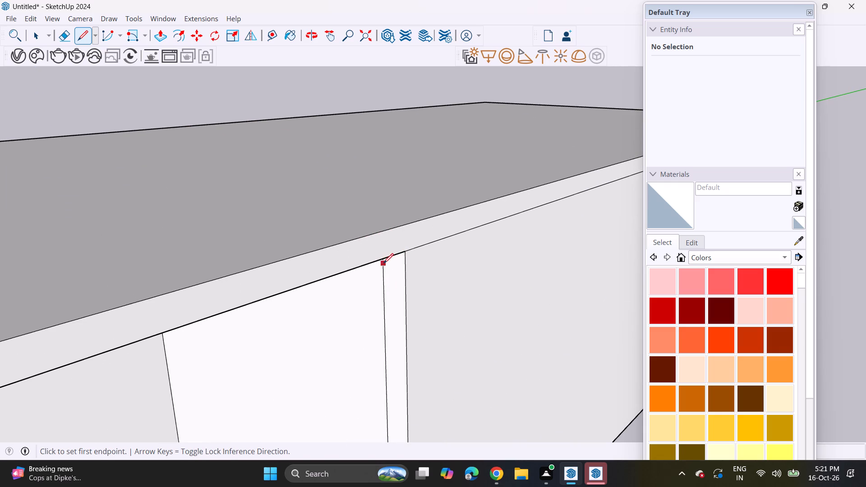
click(383, 259)
click(378, 232)
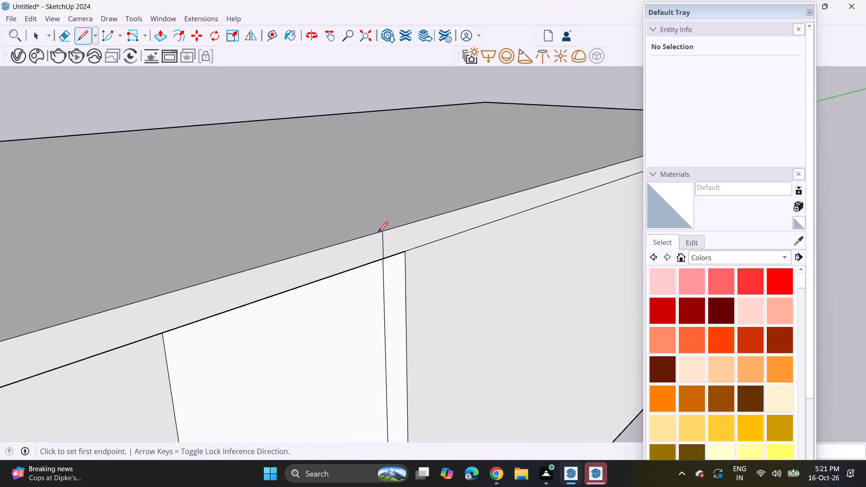
Outline the recess area on the roof slab's top with a line inward from the side-edge mark and another forward to the front edge.
click(379, 233)
middle_drag(243, 168, 354, 194)
scroll(324, 173, down, 6)
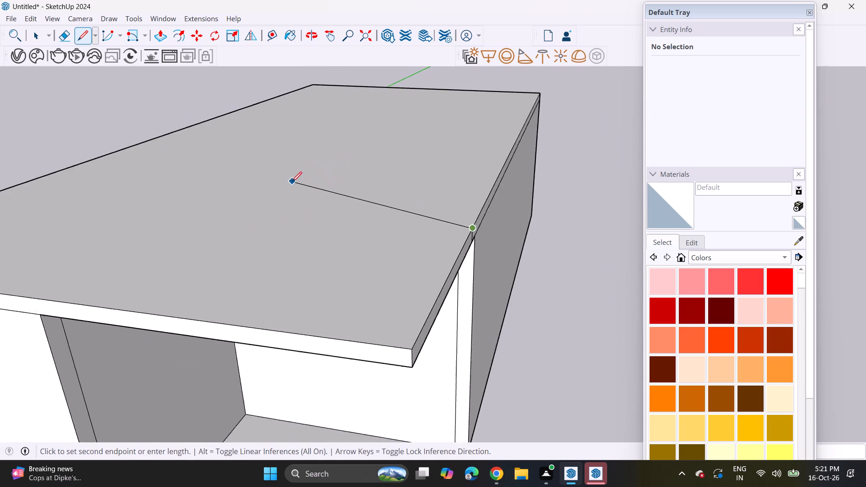
scroll(292, 182, down, 1)
middle_drag(232, 215, 368, 187)
middle_drag(347, 171, 404, 144)
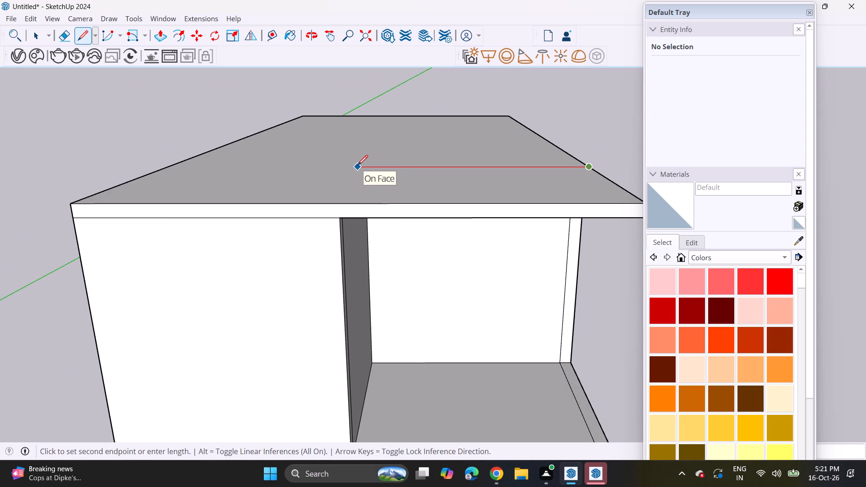
scroll(358, 165, down, 3)
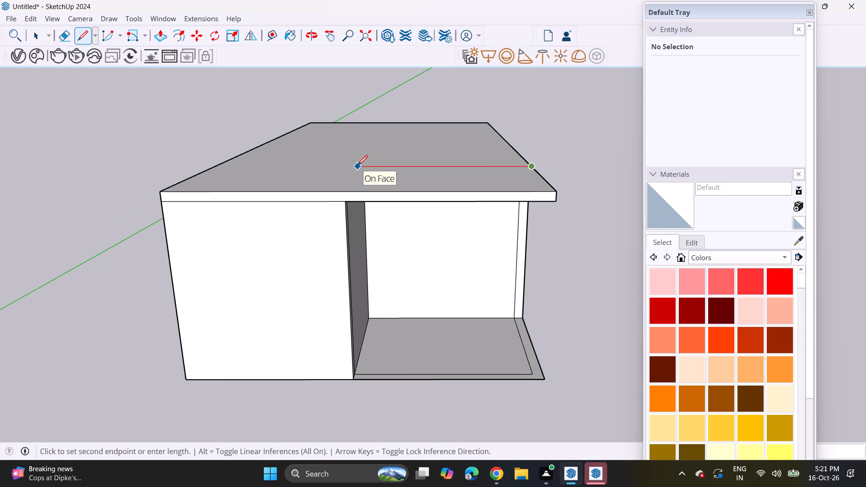
middle_drag(358, 165, 365, 147)
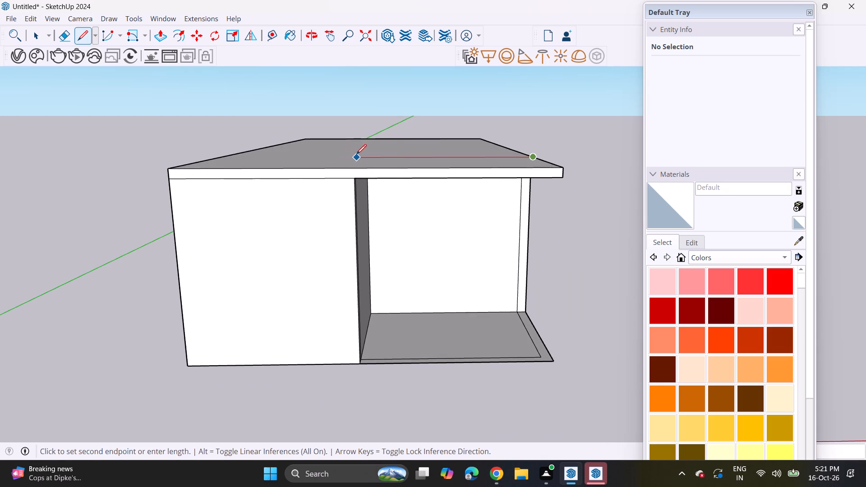
middle_drag(356, 154, 359, 205)
click(362, 187)
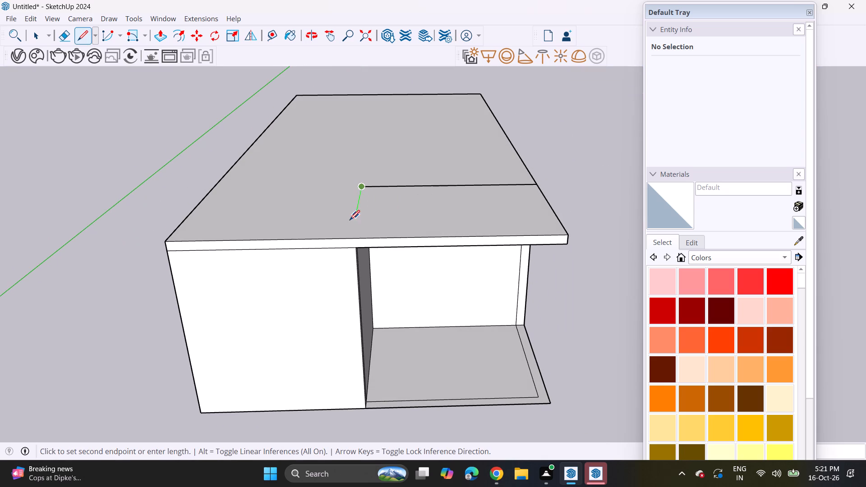
click(350, 237)
Extend the ground-floor front wall partway across the recess opening by extruding its narrow end face.
middle_drag(407, 232, 382, 164)
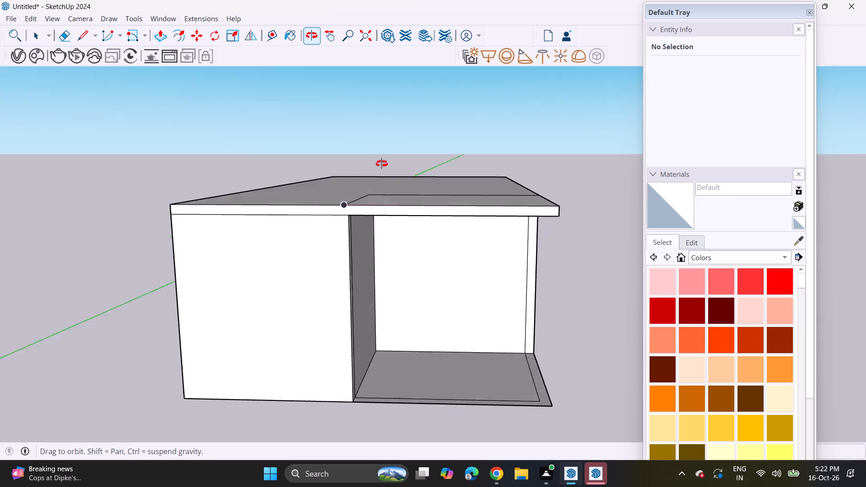
middle_drag(382, 164, 340, 147)
key(space)
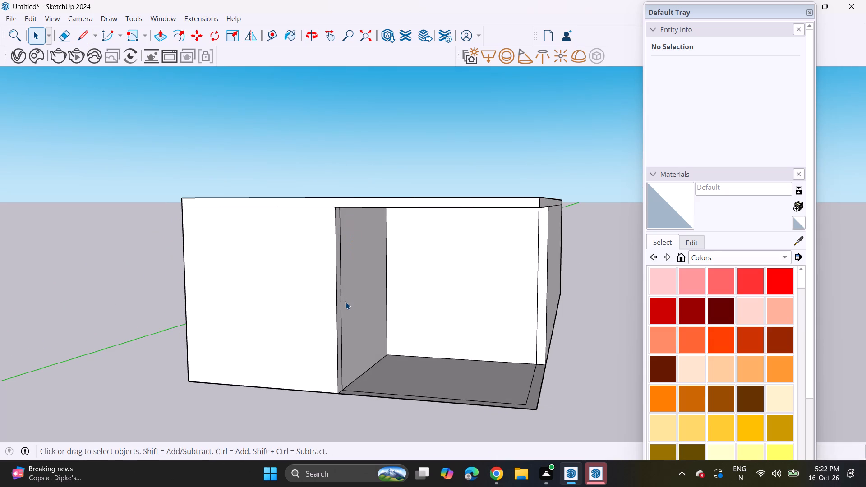
click(155, 34)
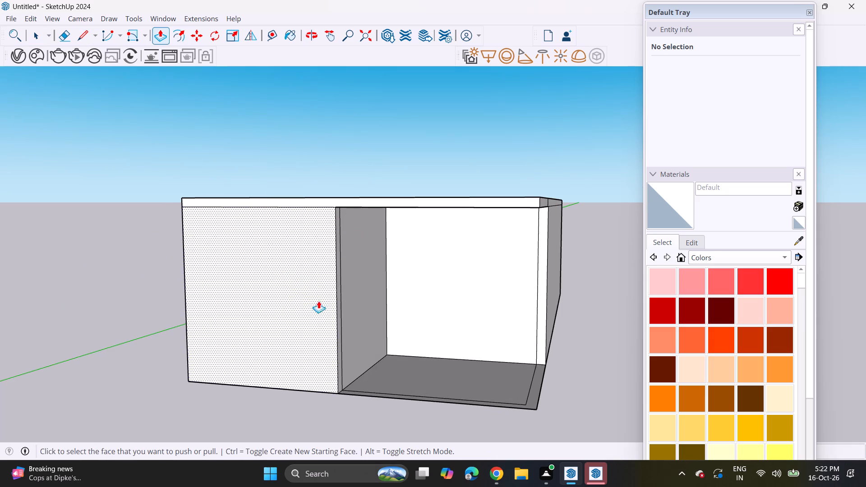
click(337, 328)
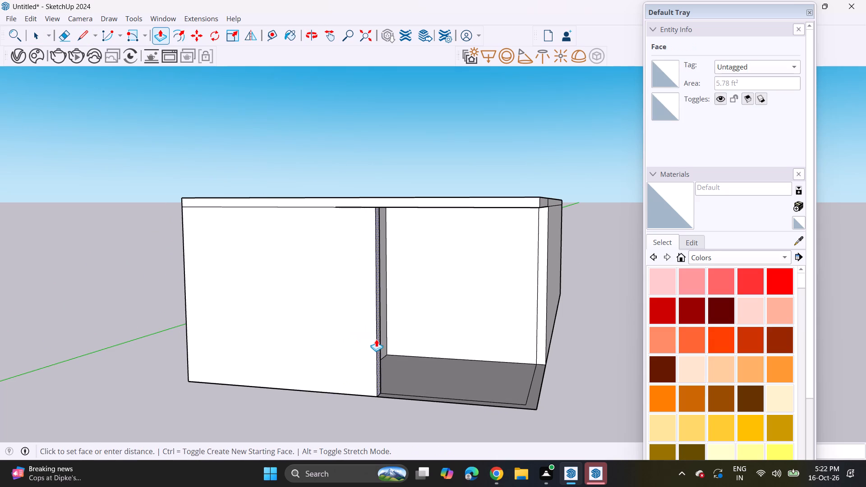
click(376, 339)
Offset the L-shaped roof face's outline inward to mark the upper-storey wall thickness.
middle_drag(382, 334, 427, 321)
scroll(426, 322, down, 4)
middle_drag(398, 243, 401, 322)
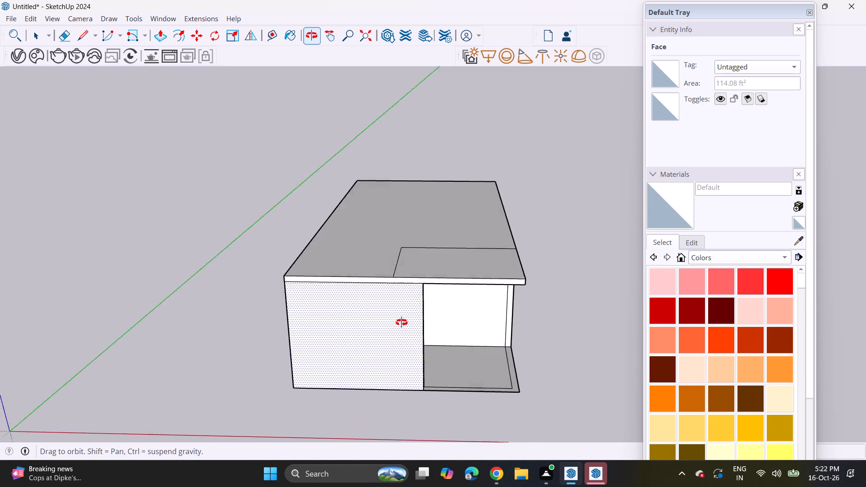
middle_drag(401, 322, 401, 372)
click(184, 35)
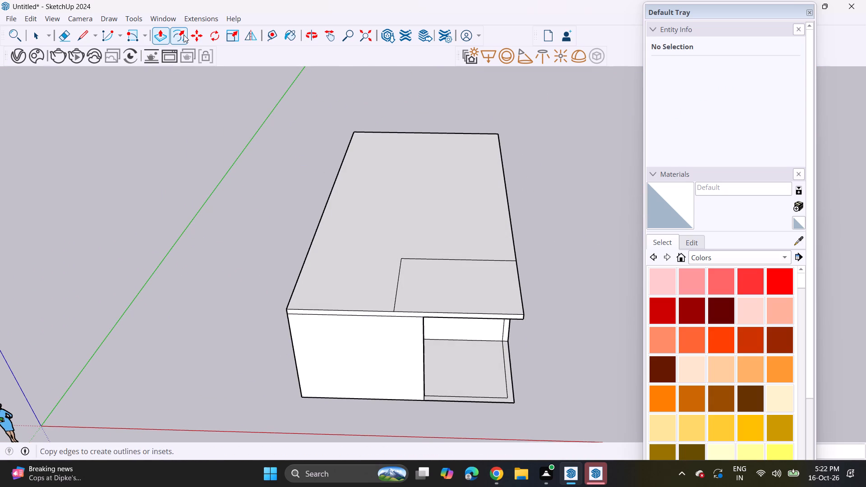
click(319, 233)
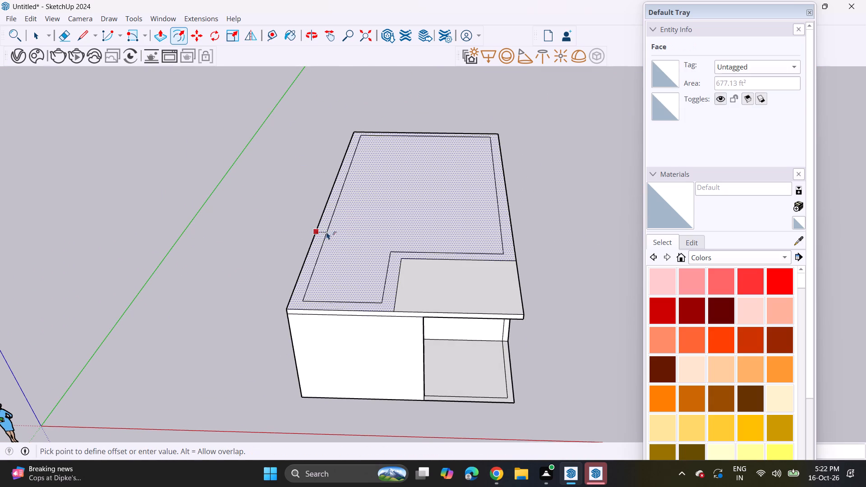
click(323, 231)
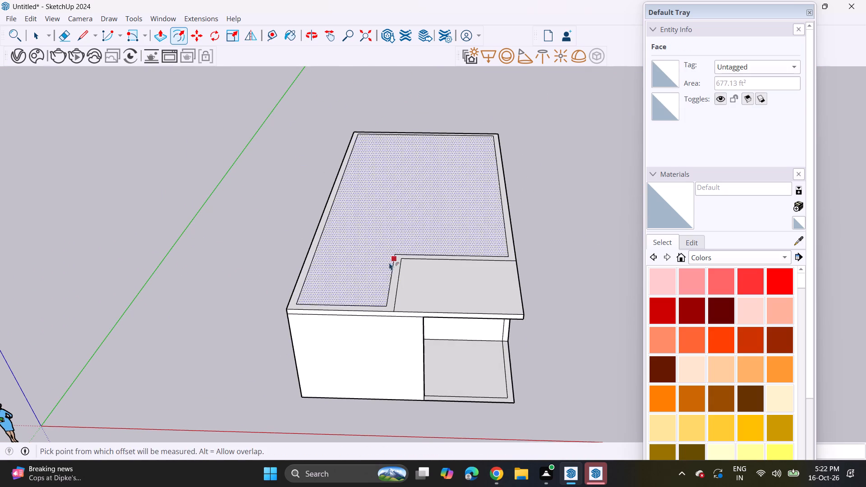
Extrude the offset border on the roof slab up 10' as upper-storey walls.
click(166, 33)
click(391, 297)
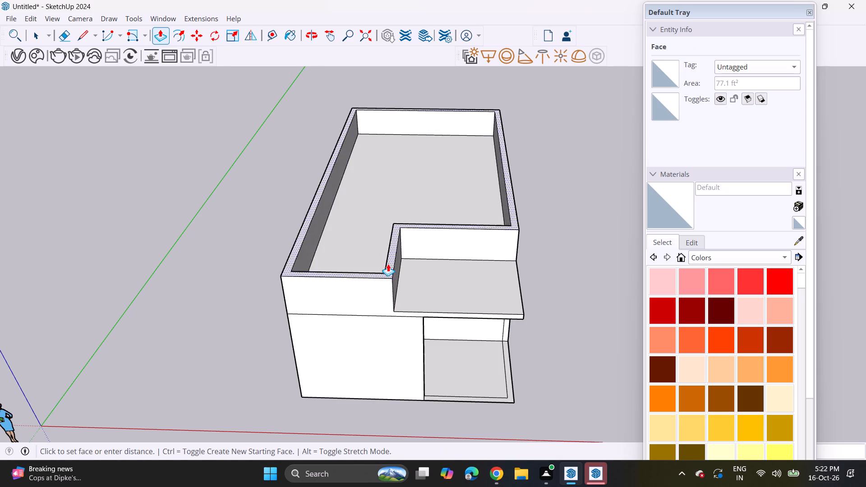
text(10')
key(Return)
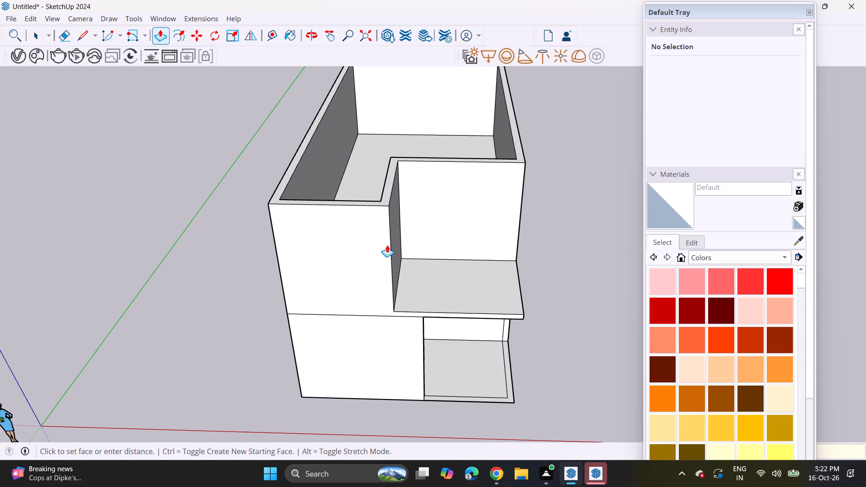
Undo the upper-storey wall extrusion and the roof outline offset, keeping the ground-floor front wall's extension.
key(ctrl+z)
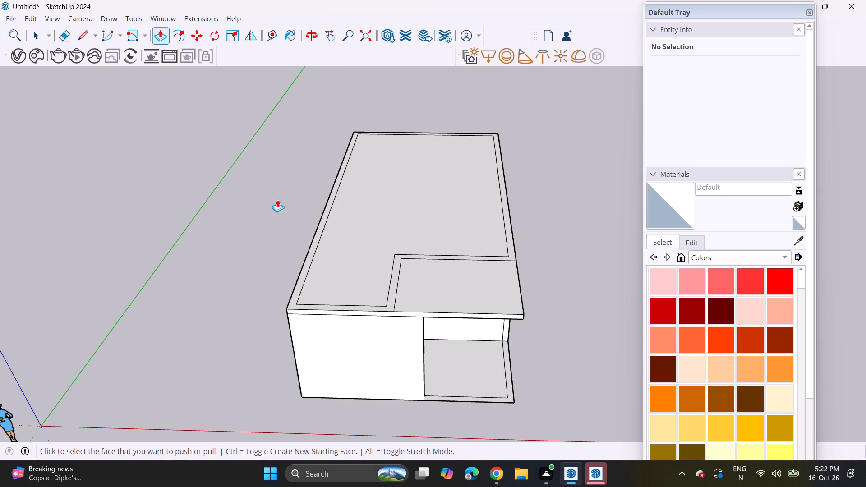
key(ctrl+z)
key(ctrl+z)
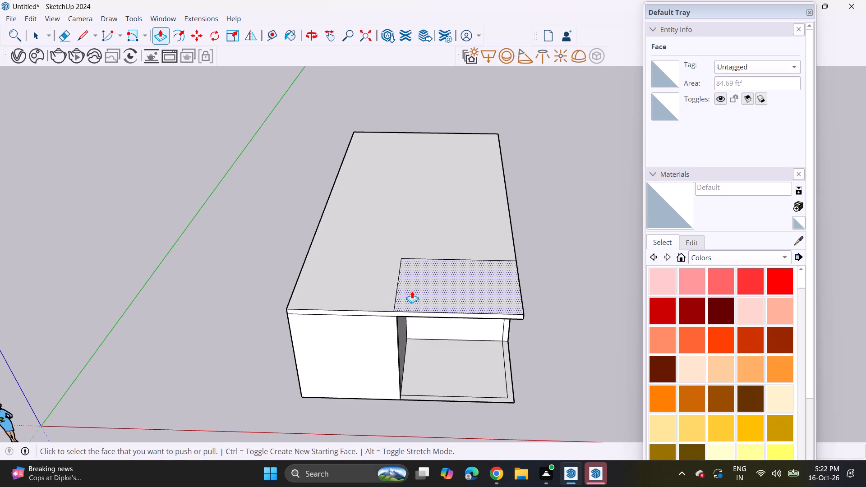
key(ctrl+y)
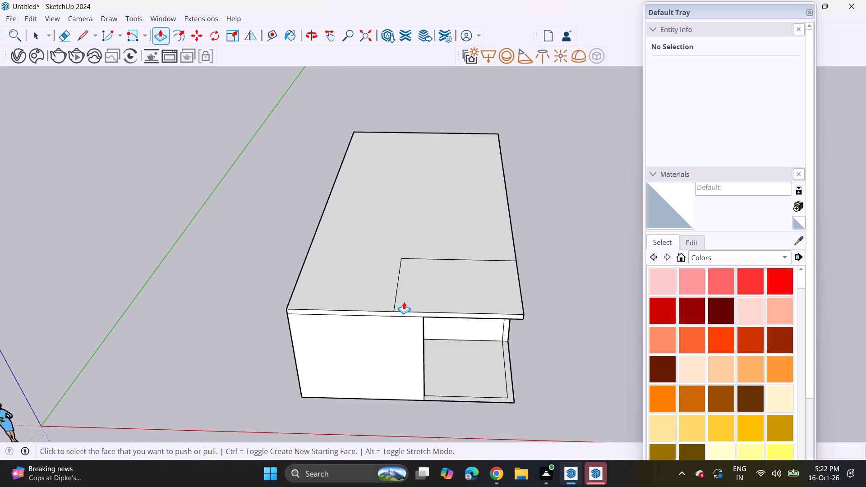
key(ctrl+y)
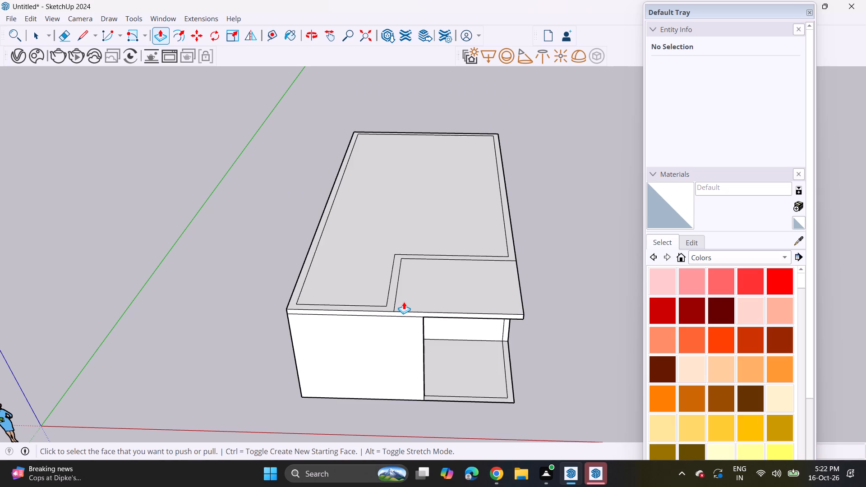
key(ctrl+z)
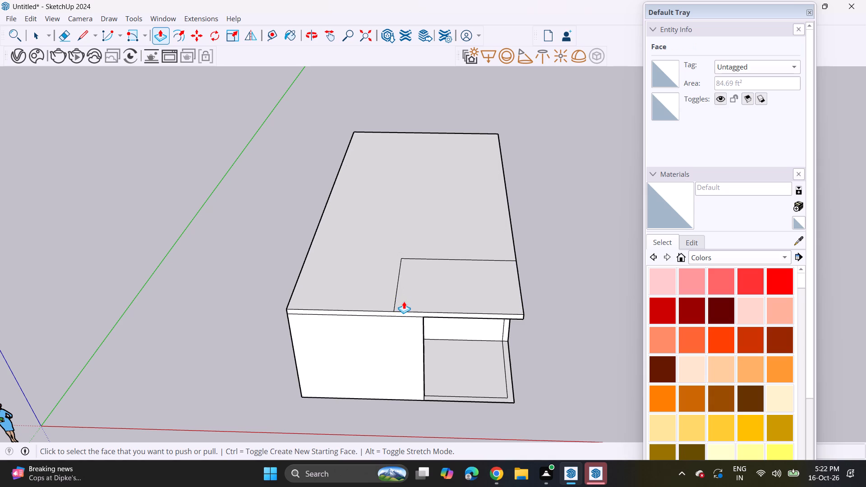
Thicken the roof slab by raising the rectangular face above the recess and repeating the same extrusion on the L-shaped face.
click(411, 284)
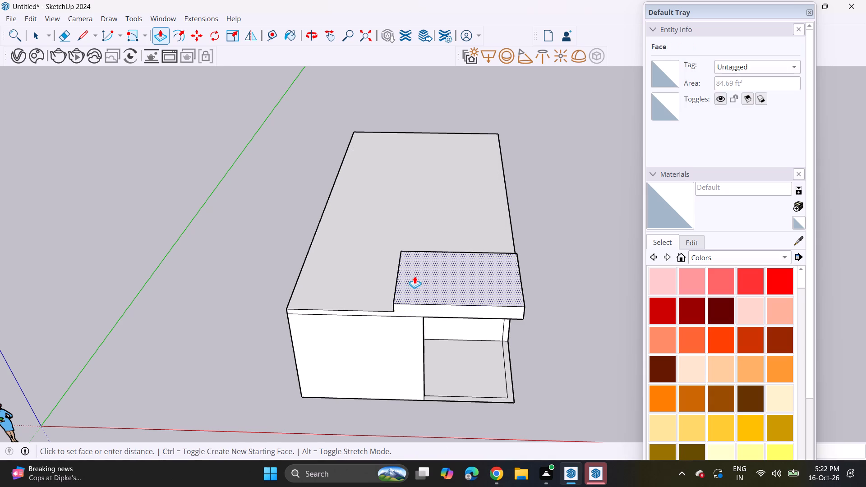
click(415, 273)
double_click(351, 299)
Lower the slab's L-shaped top face slightly and repeat the same distance on the rectangular face above the recess.
middle_drag(462, 304, 456, 264)
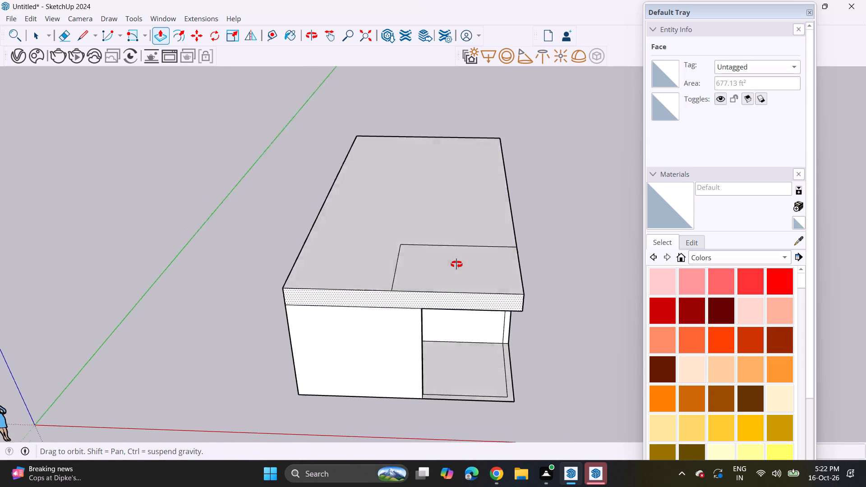
middle_drag(456, 264, 475, 194)
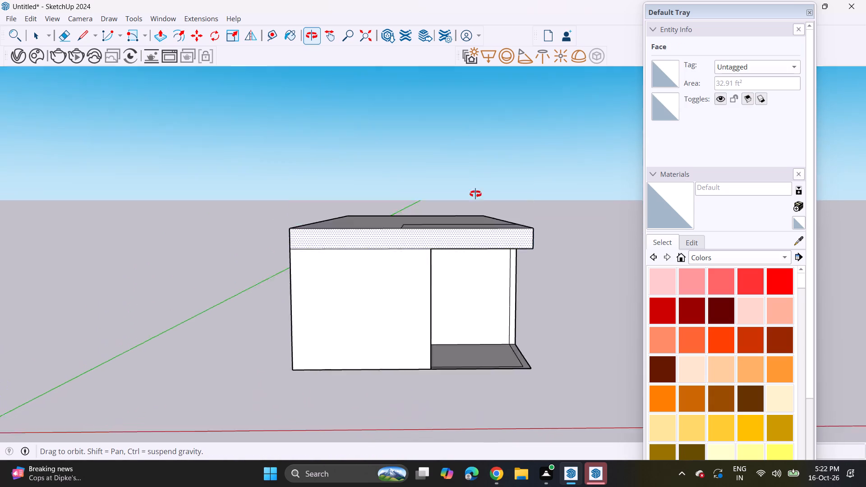
middle_drag(475, 194, 468, 256)
click(383, 257)
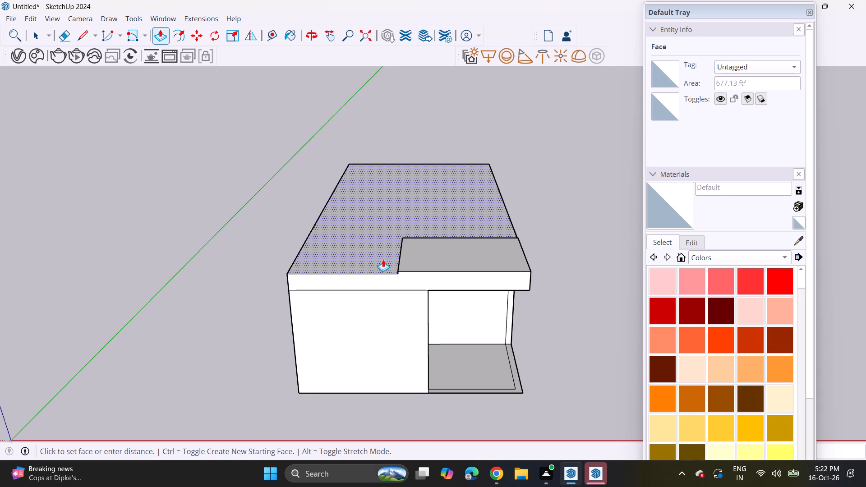
click(383, 259)
double_click(432, 257)
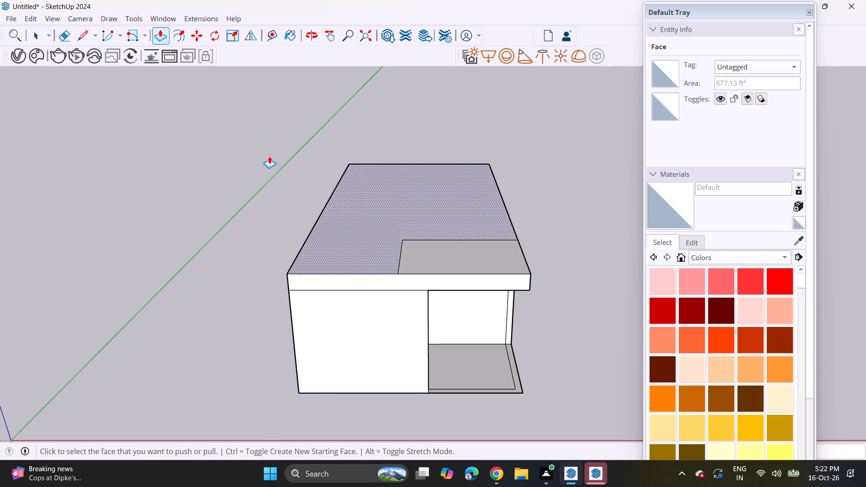
Offset the thickened slab's L-shaped top outline inward to form a narrow border for the upper-storey walls.
click(180, 34)
click(334, 220)
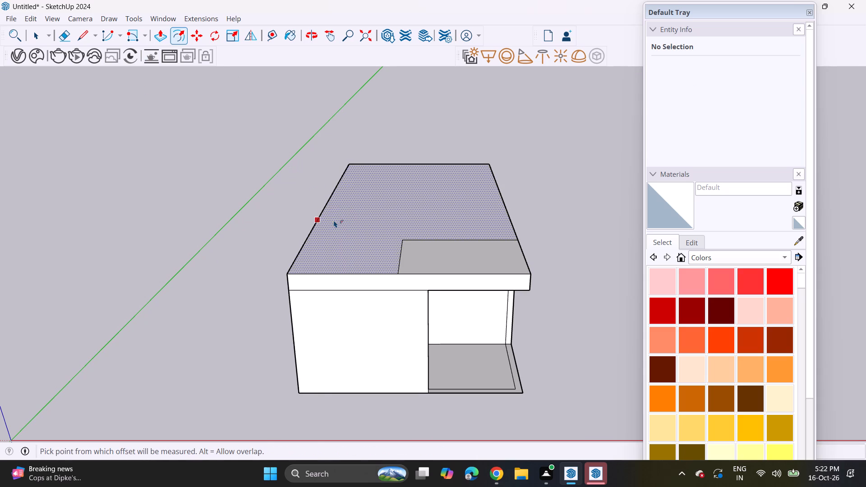
click(326, 216)
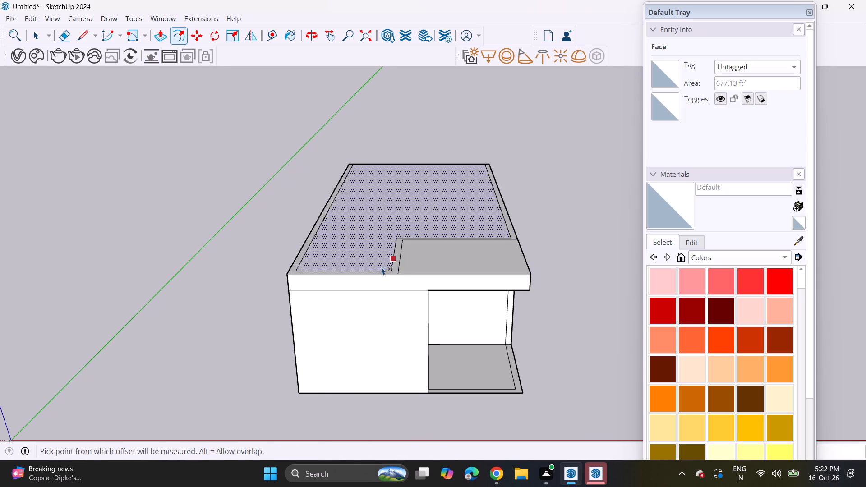
Extrude the L-shaped border on the slab up 10' as the upper-storey walls.
click(166, 33)
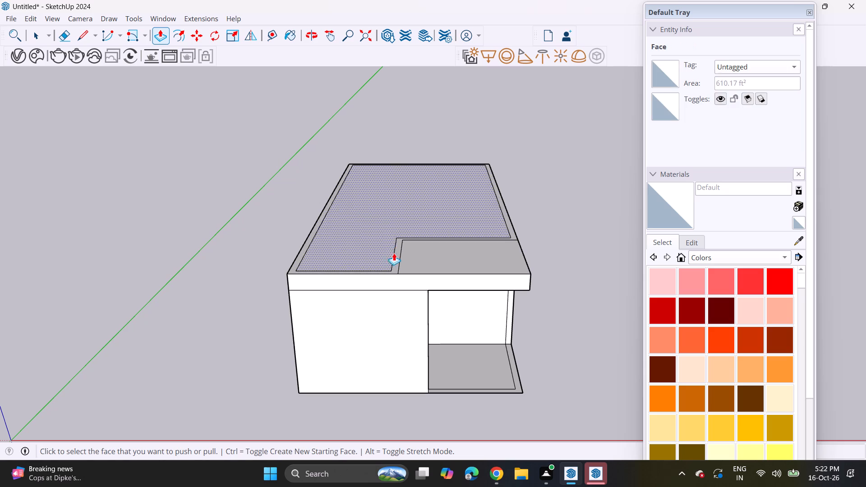
click(399, 257)
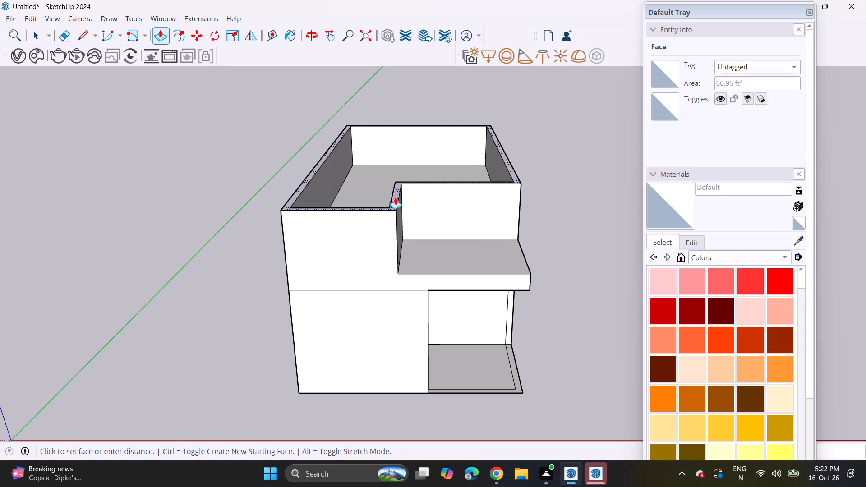
text(10')
key(Return)
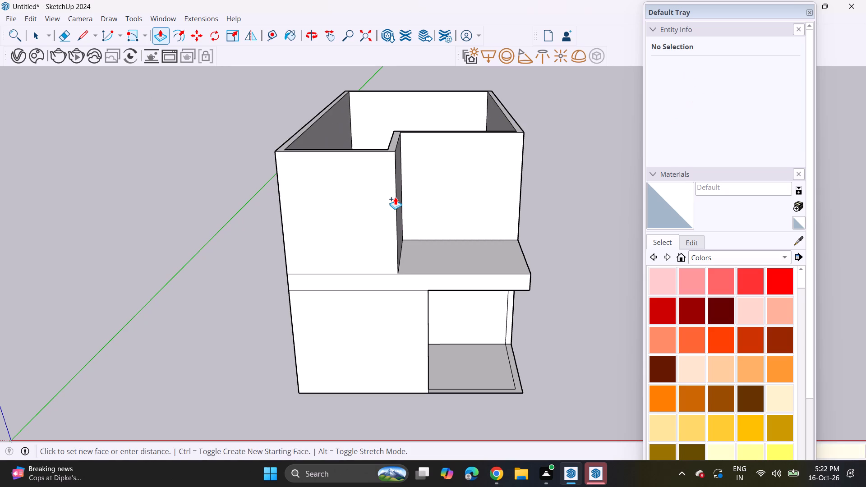
Examine the two-storey front elevation, the slab over the recess and the ground-floor opening.
middle_drag(391, 291, 397, 237)
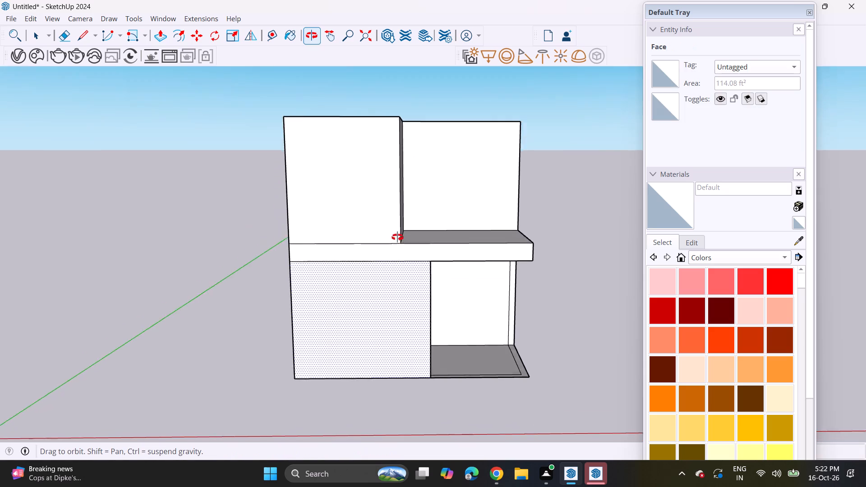
middle_drag(397, 237, 399, 211)
shift+middle_drag(397, 224, 382, 289)
middle_drag(387, 287, 384, 271)
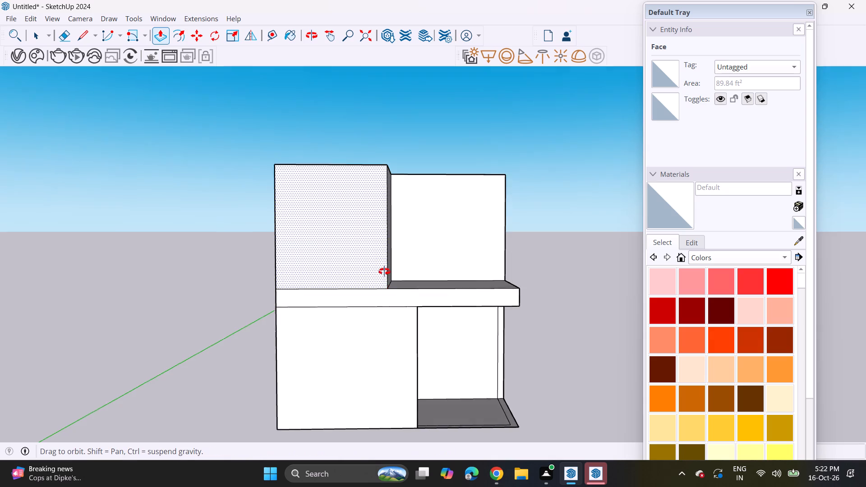
middle_drag(384, 271, 383, 259)
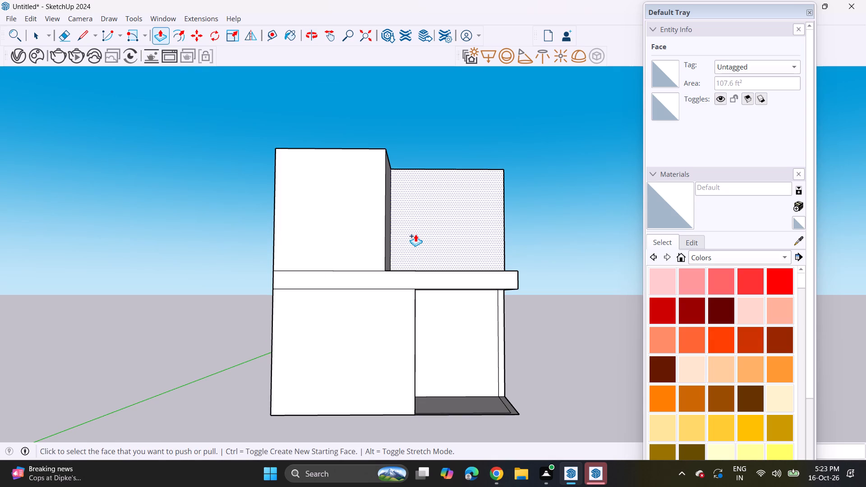
middle_drag(402, 242, 410, 250)
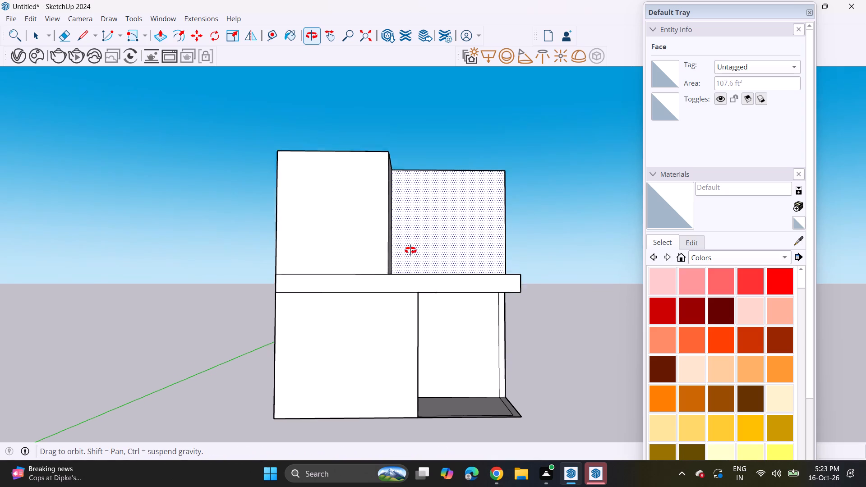
middle_drag(410, 250, 375, 299)
scroll(405, 399, up, 7)
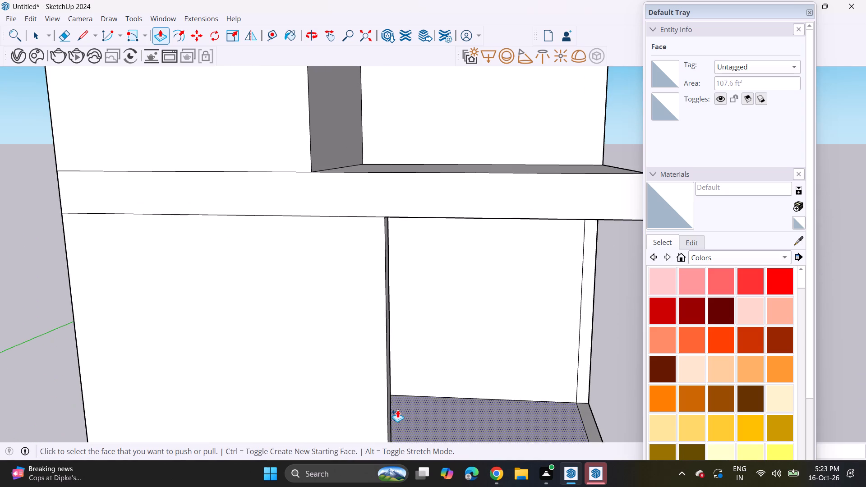
Push/Pull the narrow end face of the ground-floor front wall outward to extend the wall into the opening.
middle_drag(392, 396, 314, 391)
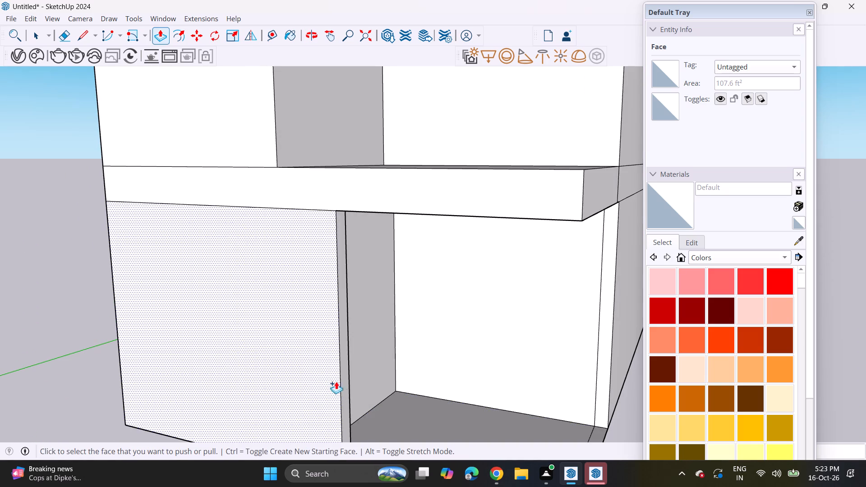
click(345, 390)
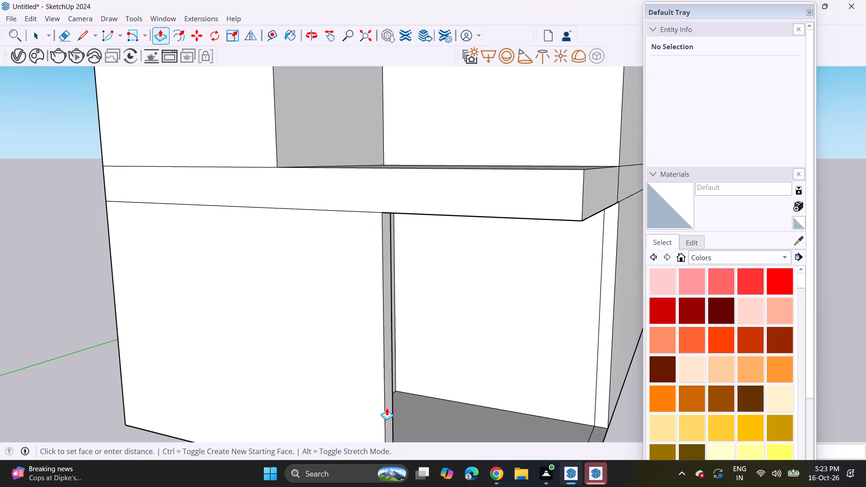
click(387, 408)
Push/Pull the side face of the upper-storey recess slightly outward, widening the front block towards the balcony.
click(298, 143)
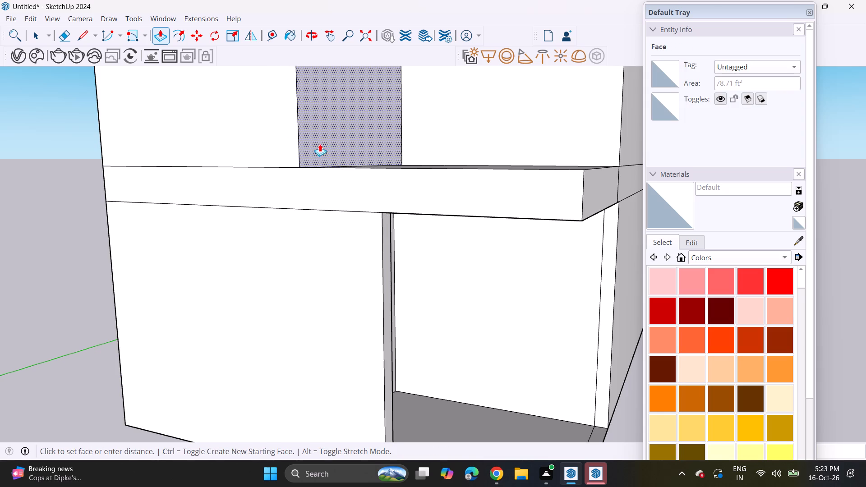
click(325, 144)
Examine from the front and from above how the upper-storey recess aligns with the ground-floor wall and opening.
middle_drag(267, 198, 332, 188)
scroll(352, 197, down, 4)
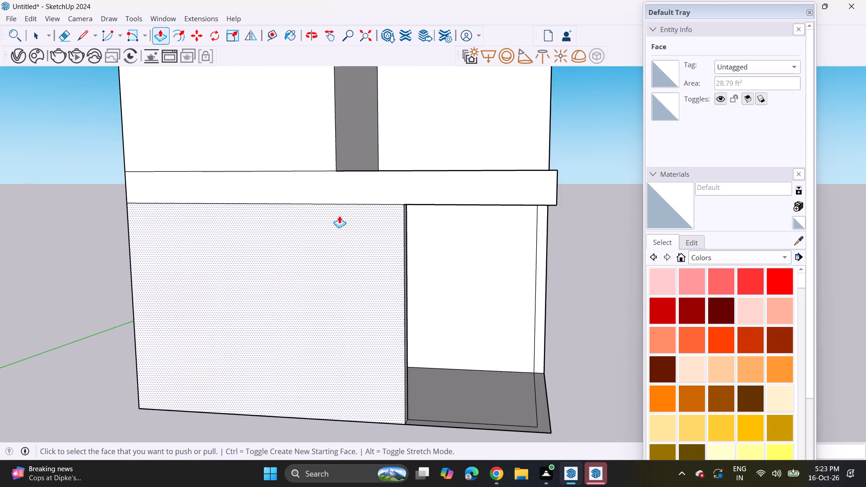
scroll(339, 216, down, 1)
middle_drag(342, 236, 383, 221)
scroll(375, 218, down, 3)
shift+middle_drag(371, 230, 380, 278)
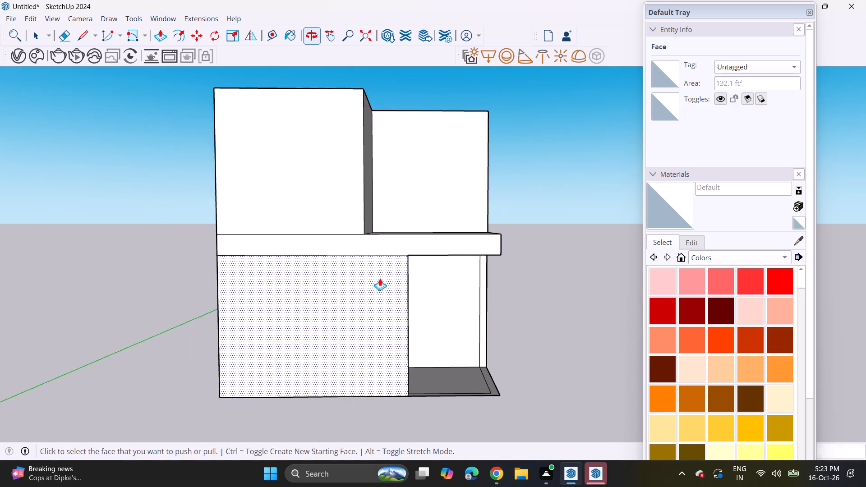
middle_drag(380, 276, 388, 274)
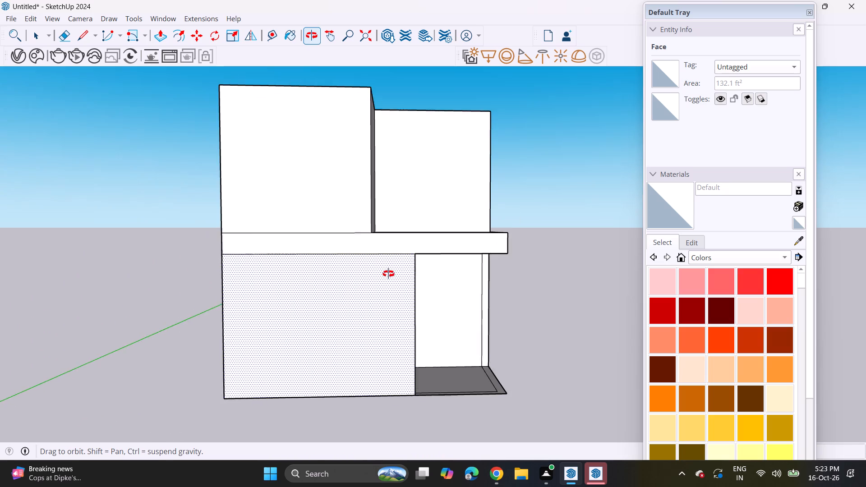
middle_drag(388, 274, 411, 469)
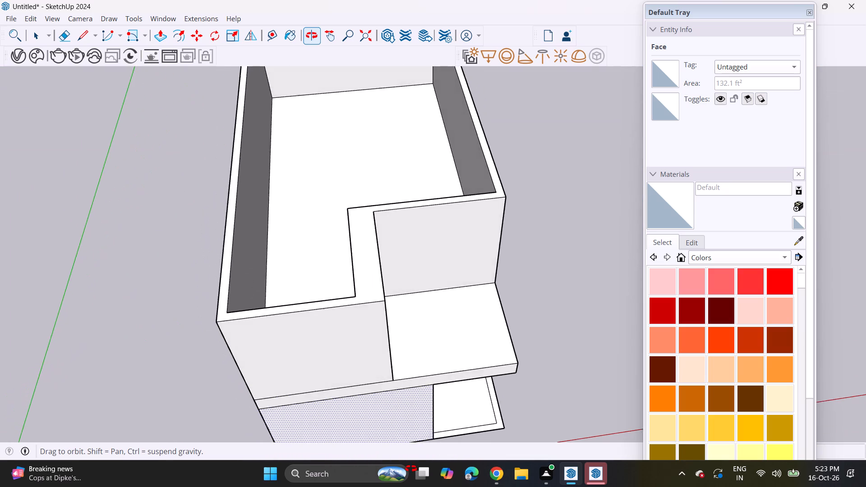
middle_drag(411, 469, 380, 290)
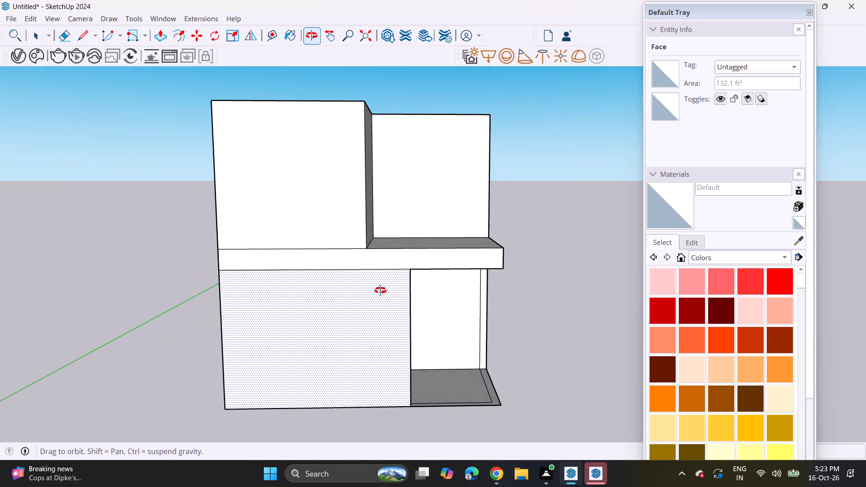
middle_drag(380, 290, 415, 444)
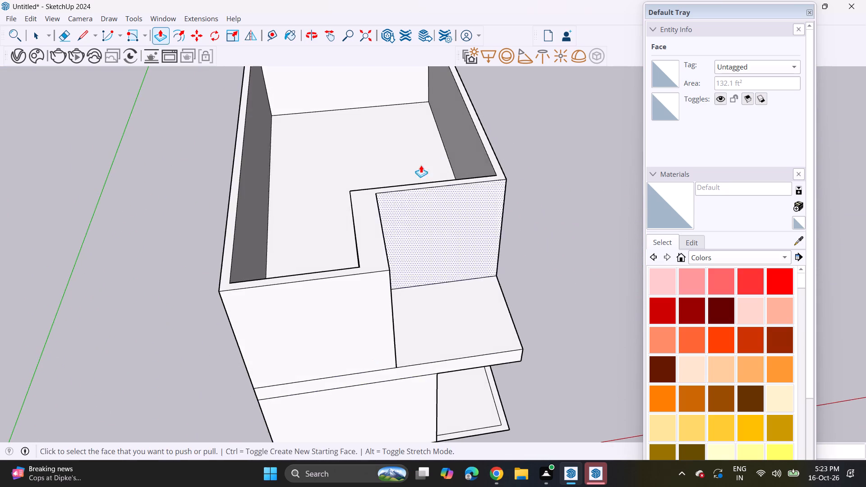
middle_drag(421, 165, 331, 58)
middle_drag(309, 280, 317, 261)
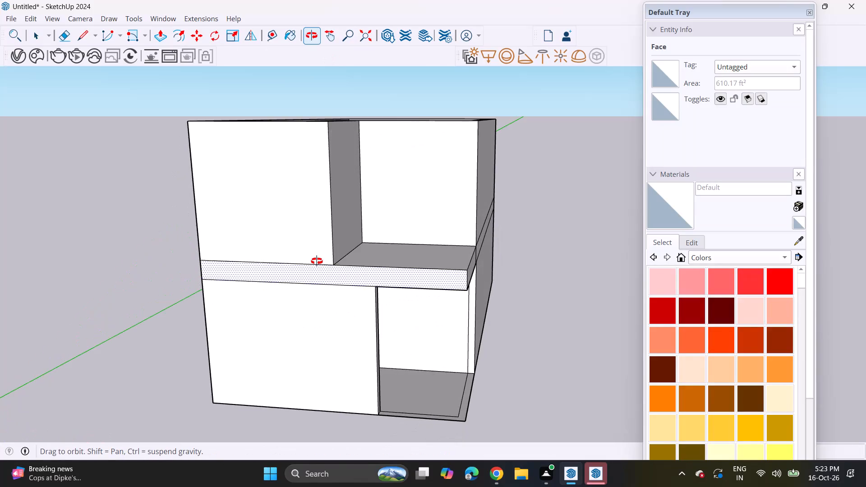
middle_drag(317, 261, 367, 202)
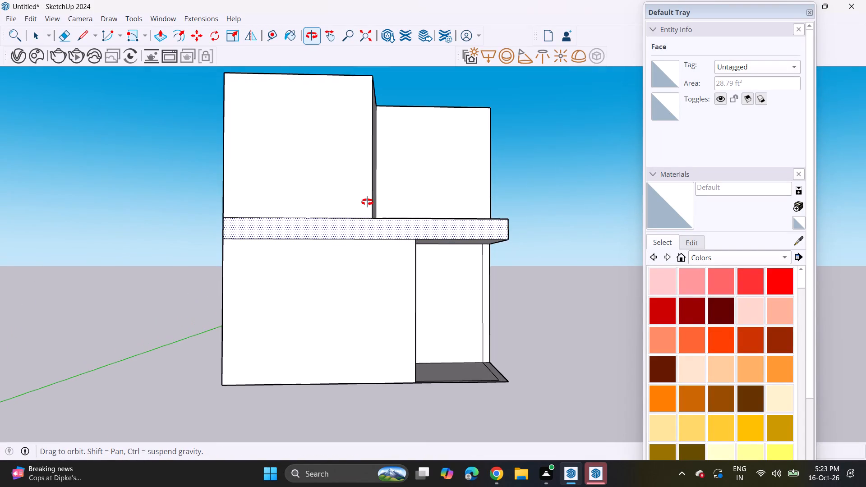
middle_drag(367, 202, 331, 312)
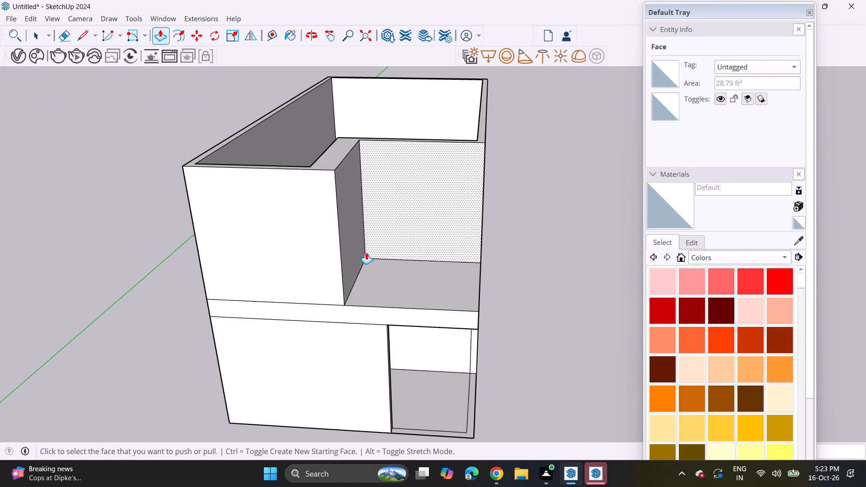
Push the side face of the upper-storey recess slightly back in, narrowing the front block beside the balcony.
click(365, 253)
click(357, 253)
click(358, 249)
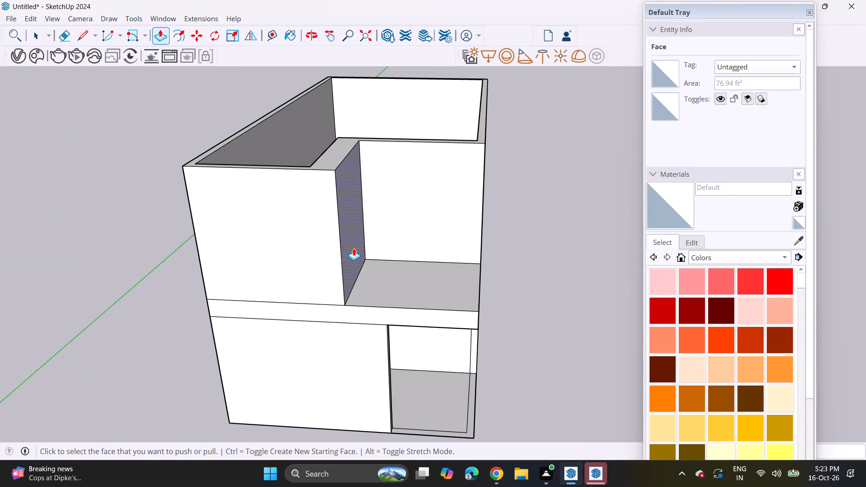
click(354, 248)
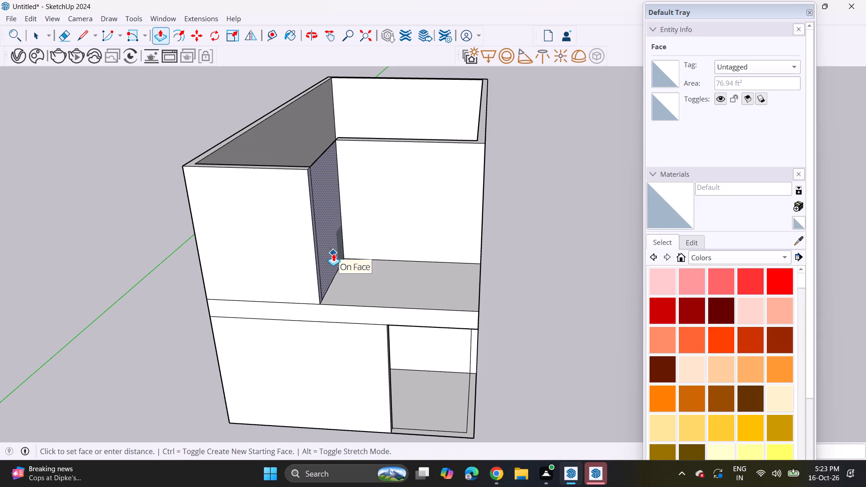
click(343, 251)
Examine the adjusted recess corner from the front and the upper-storey wall tops from above.
middle_drag(345, 280, 355, 237)
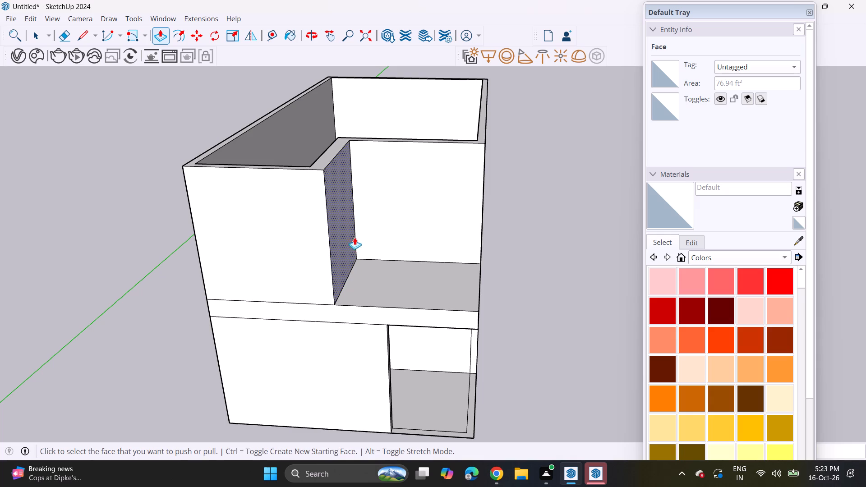
middle_drag(355, 237, 368, 211)
middle_drag(371, 243, 373, 207)
middle_drag(373, 223, 401, 232)
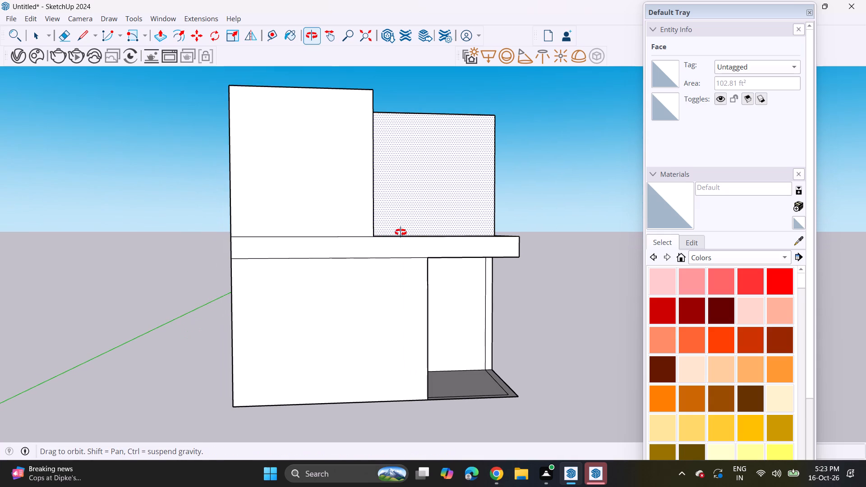
middle_drag(401, 232, 381, 225)
scroll(381, 225, up, 1)
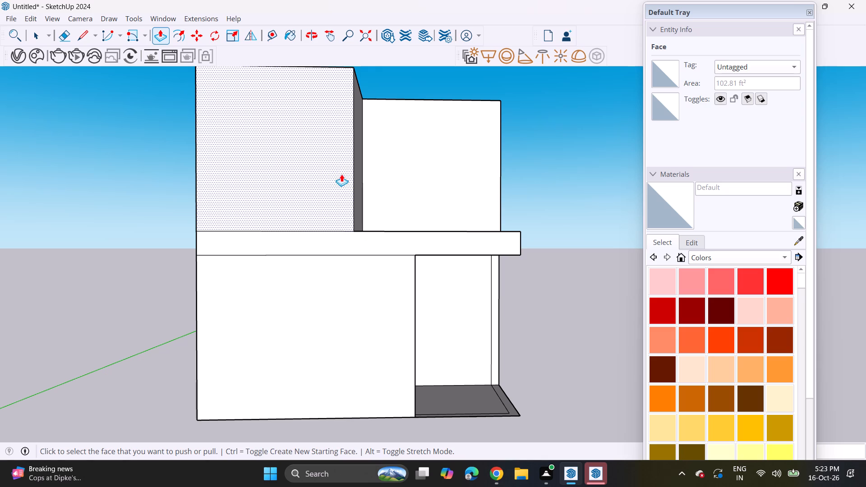
middle_drag(345, 129, 349, 158)
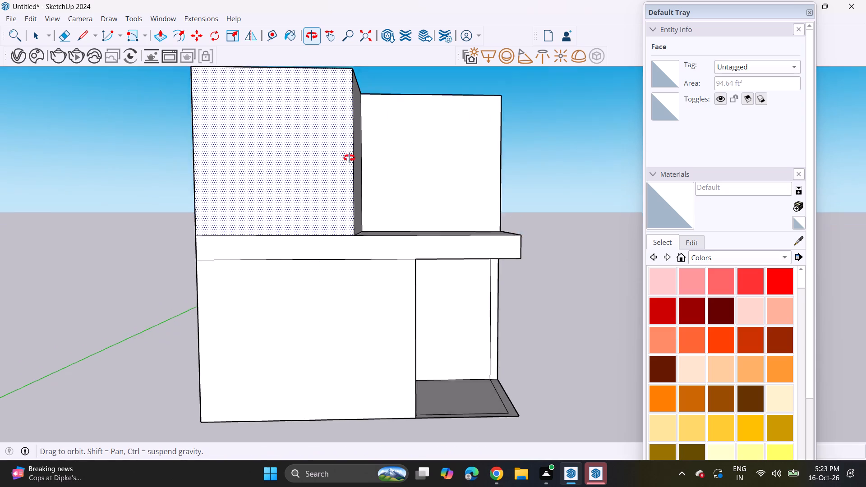
middle_drag(349, 158, 360, 211)
middle_drag(349, 144, 386, 275)
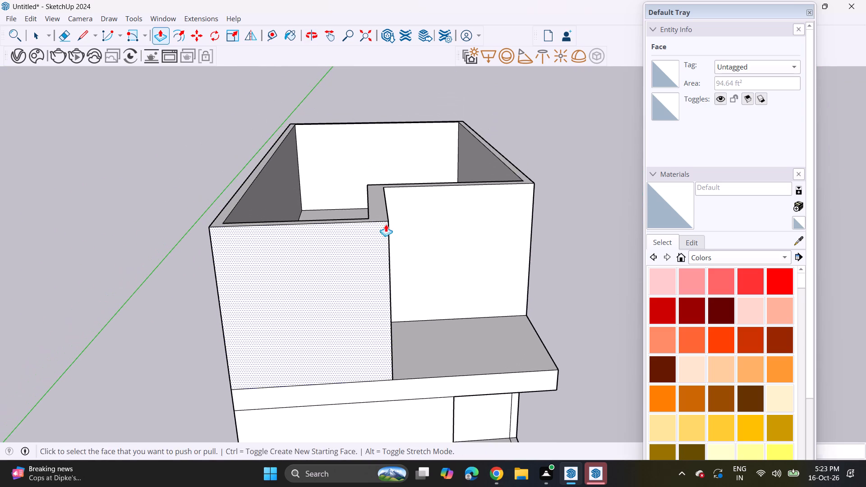
middle_drag(386, 224, 378, 255)
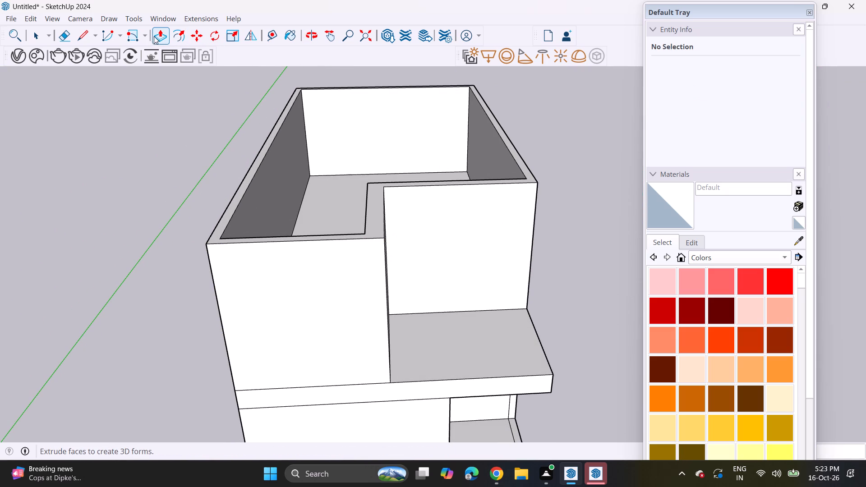
Draw a vertical rotated rectangle 6" high along the full top outer edge of the upper storey's rear wall.
click(145, 40)
click(143, 61)
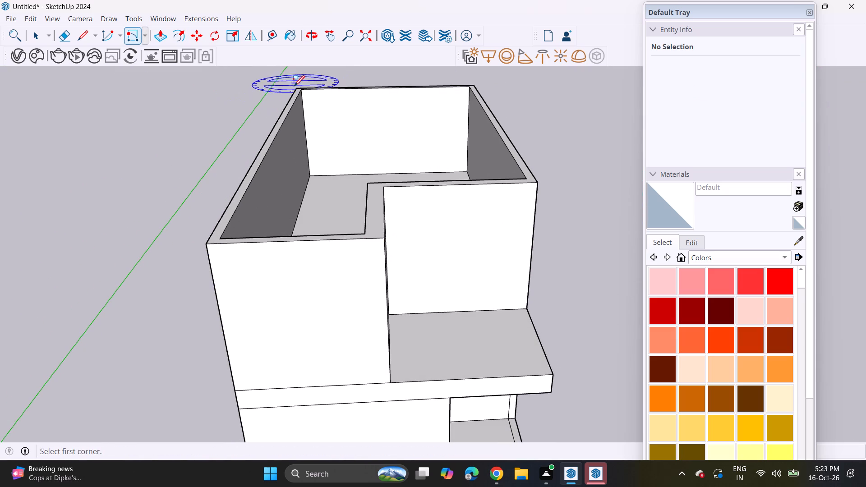
click(293, 90)
click(476, 87)
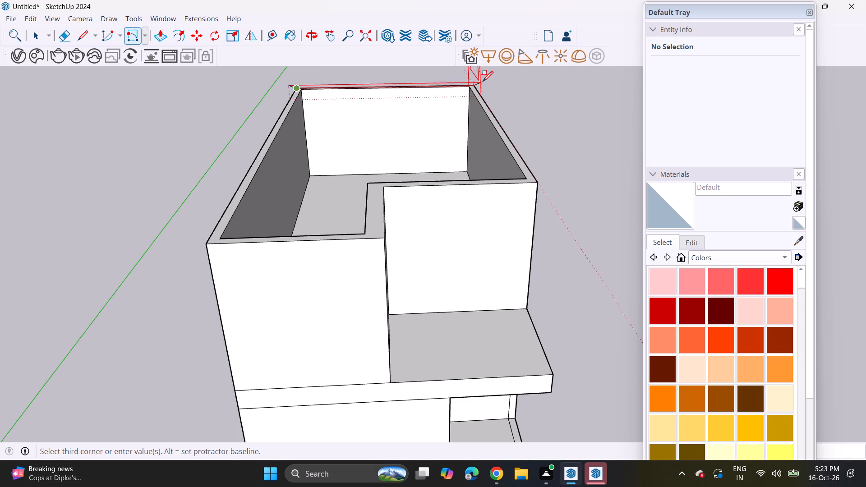
middle_drag(451, 74, 321, 59)
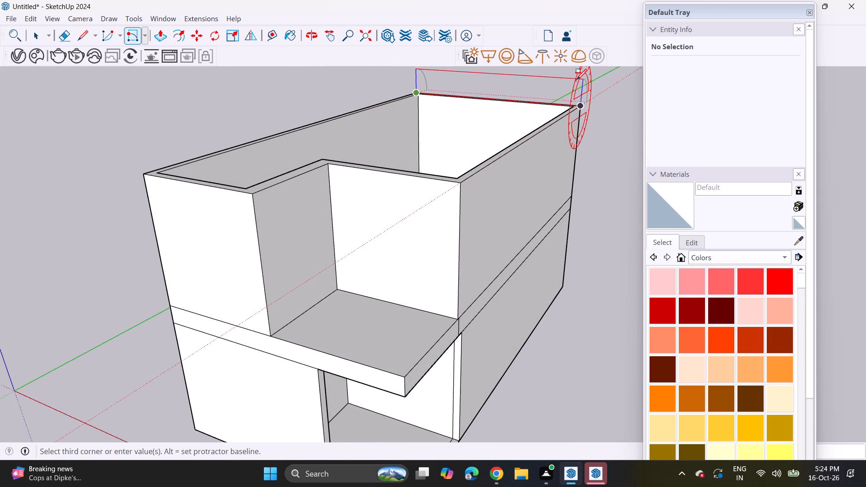
key(6)
key(Return)
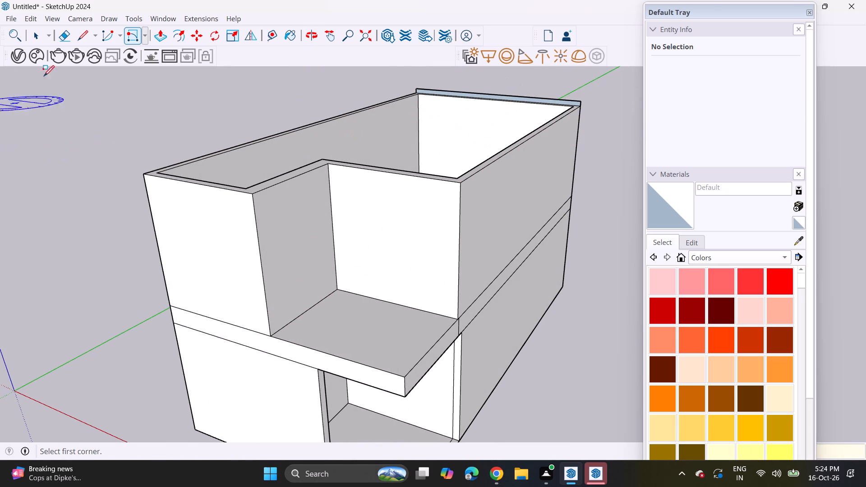
Extrude the rear rectangle forward over the upper storey as a roof slab, up to the recess's back wall.
click(166, 42)
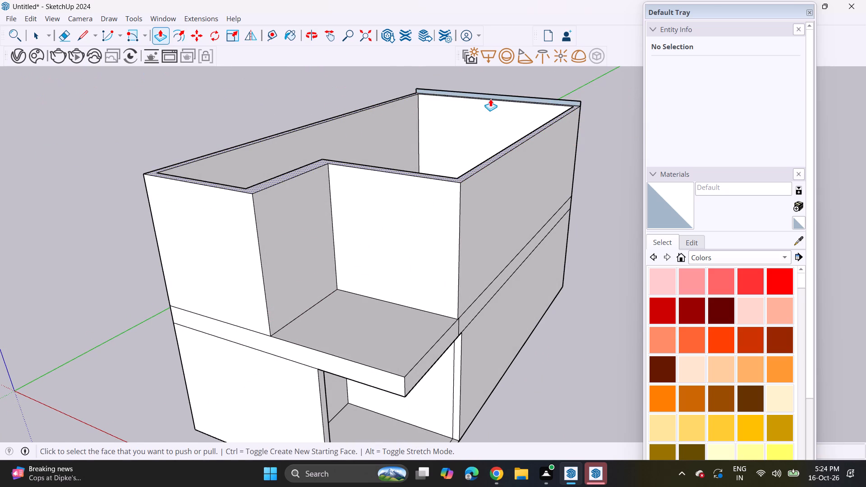
click(493, 95)
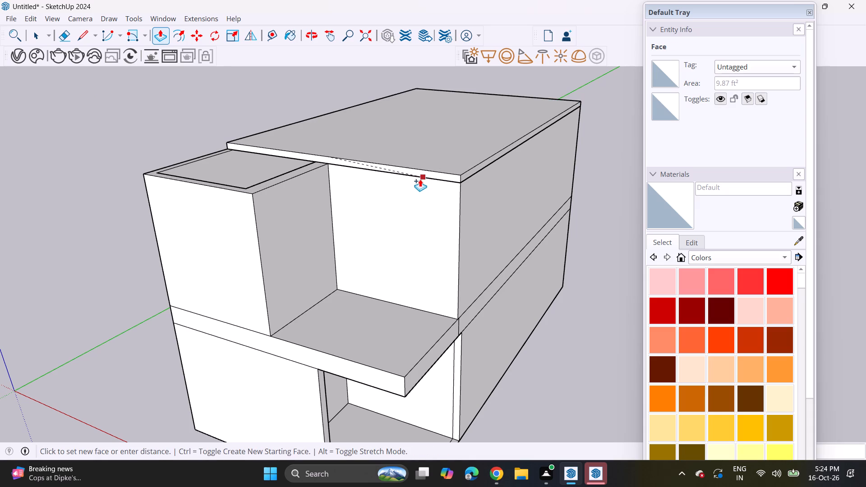
click(421, 180)
Split the roof slab's front edge at the recess corner and extrude the part over the front block to its façade.
middle_drag(303, 184, 388, 159)
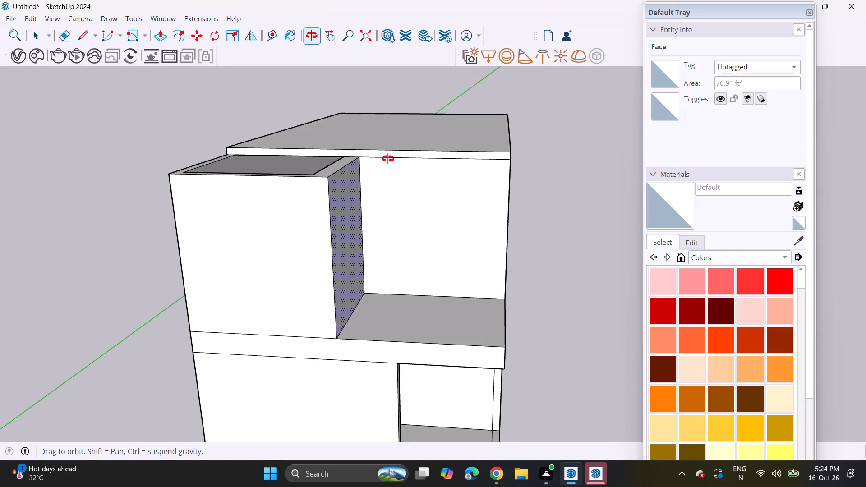
middle_drag(388, 159, 406, 175)
click(89, 35)
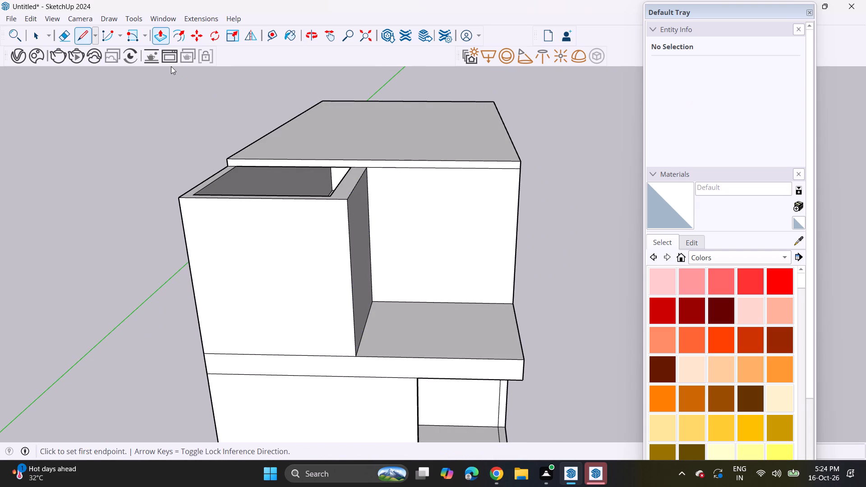
click(364, 171)
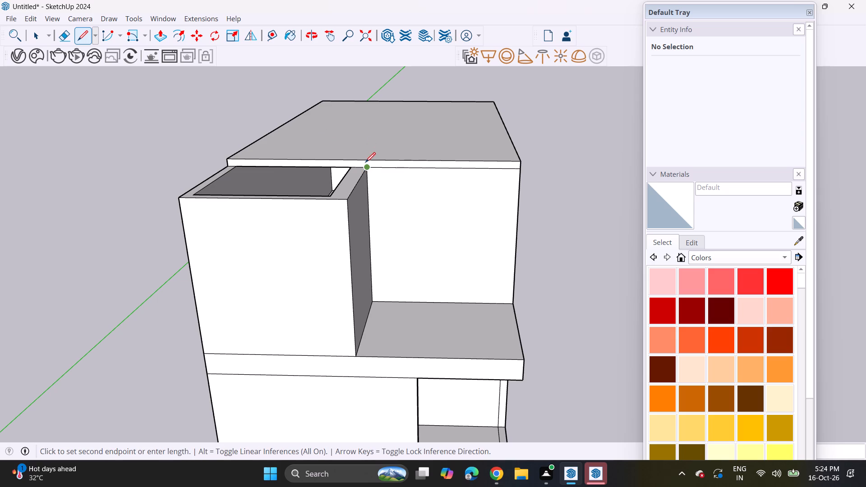
click(365, 157)
click(155, 43)
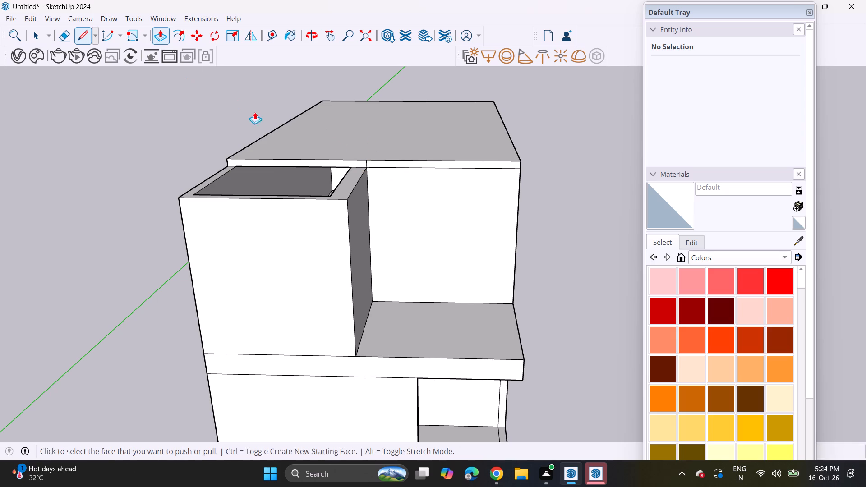
click(307, 165)
click(320, 207)
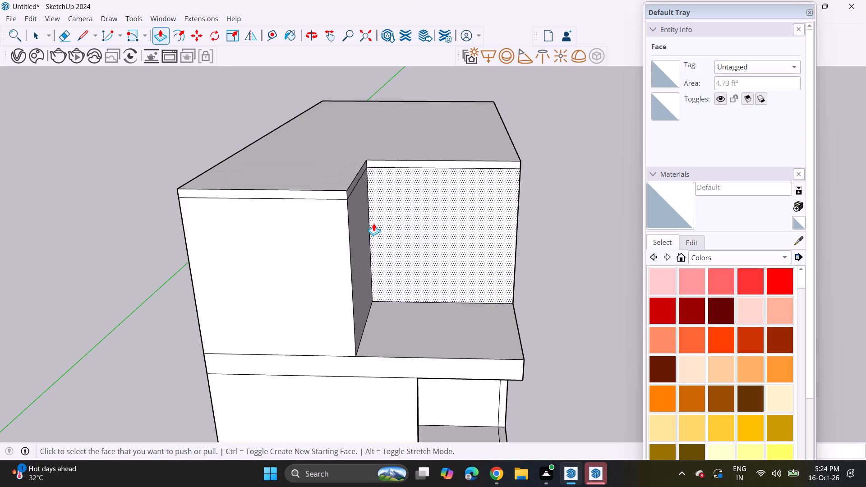
Push the end face of the ground-floor front wall slightly back, shortening the wall beside the opening.
middle_drag(376, 223, 384, 144)
scroll(384, 156, down, 2)
middle_drag(397, 228, 360, 214)
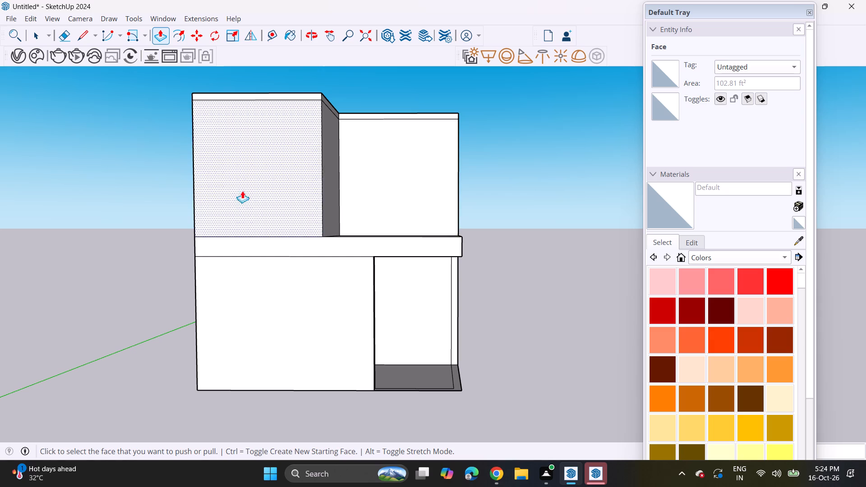
middle_drag(338, 291, 349, 280)
middle_drag(364, 303, 282, 340)
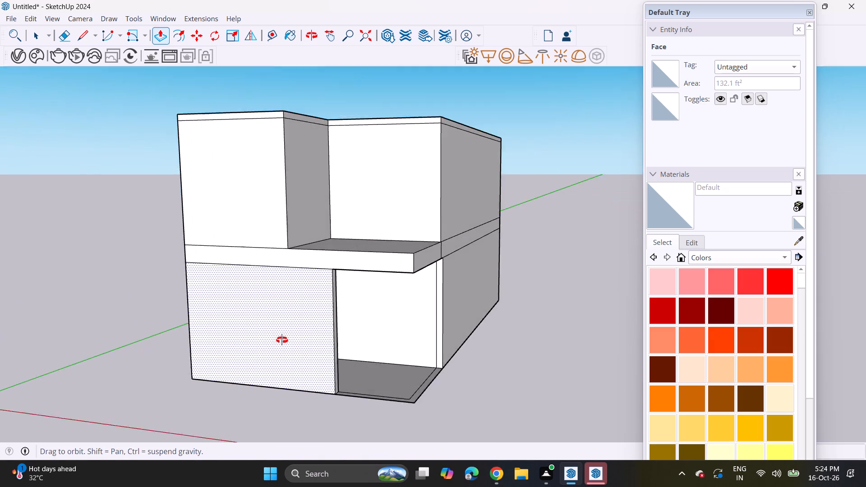
middle_drag(282, 340, 281, 341)
scroll(336, 329, up, 5)
click(329, 342)
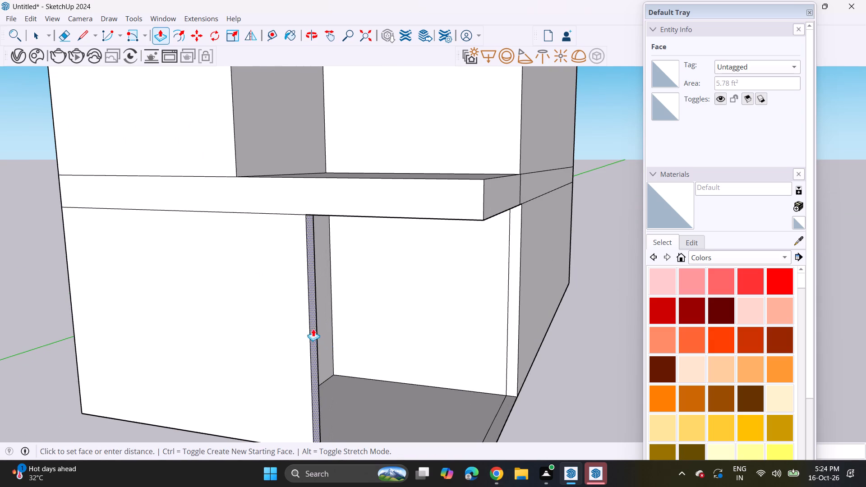
click(313, 329)
Start a rectangle with the Rectangle tool, facing the ground-floor front façade.
middle_drag(335, 322, 402, 289)
scroll(402, 289, up, 1)
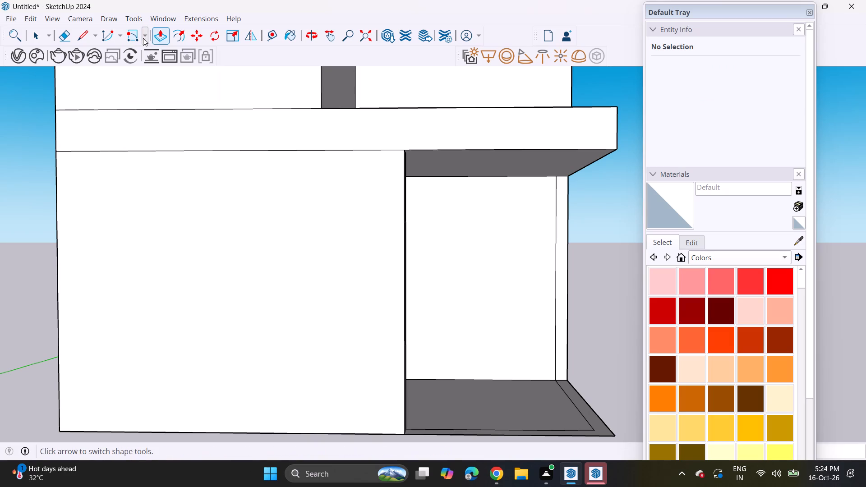
click(143, 38)
click(150, 54)
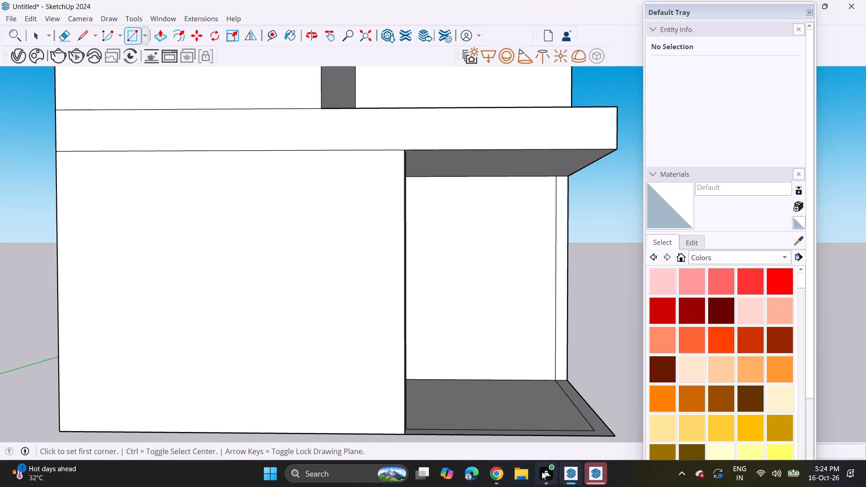
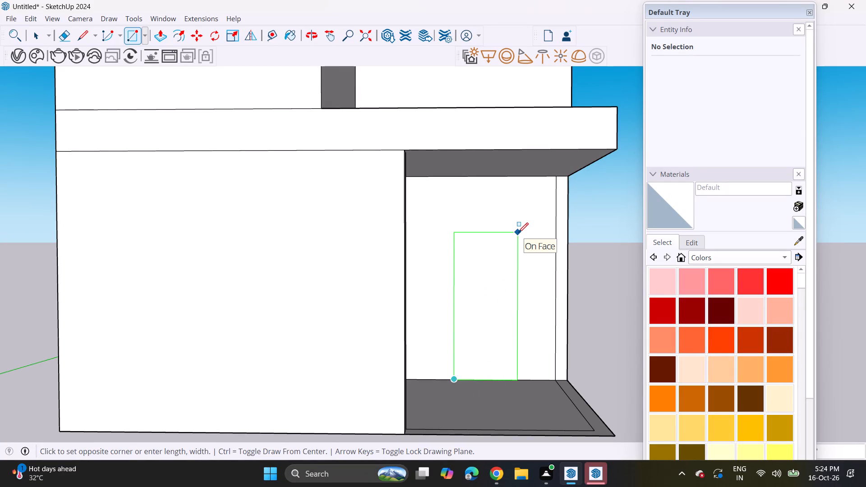
Finish the rectangle as a 4' by 7' door outline at the base of the ground-floor recess's back wall.
text(4')
text(,7')
key(Return)
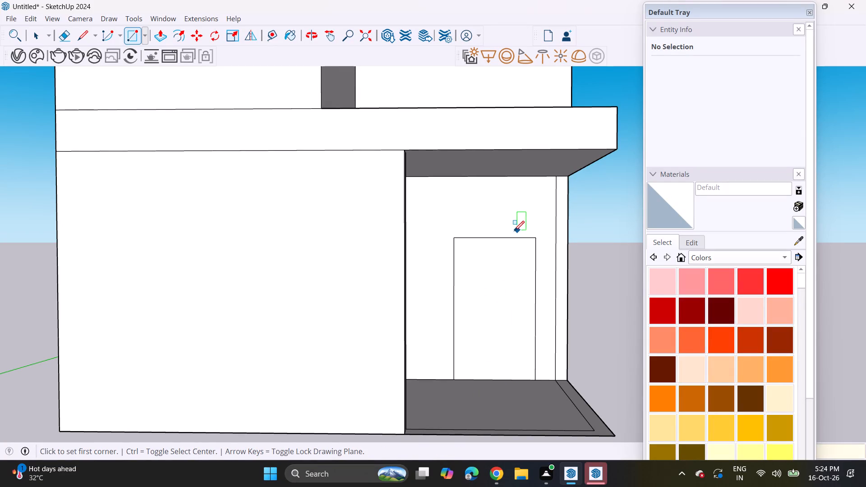
key(space)
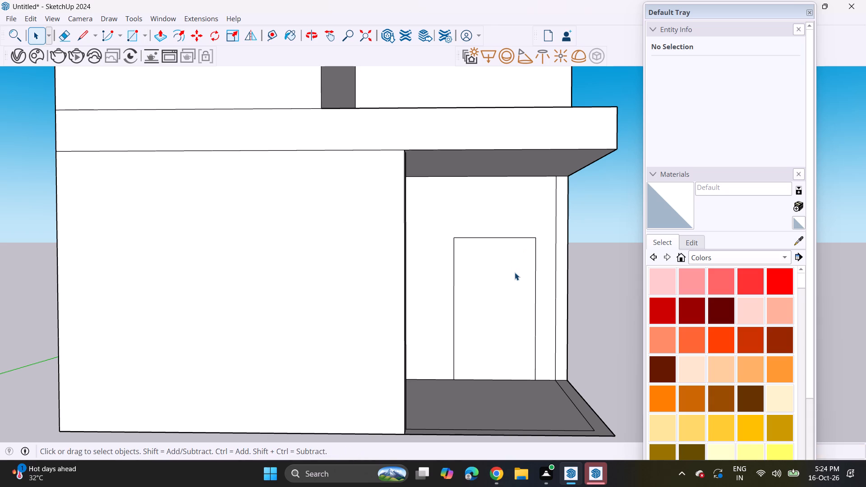
Move the door outline slightly along the wall base, towards the projecting front block.
double_click(525, 335)
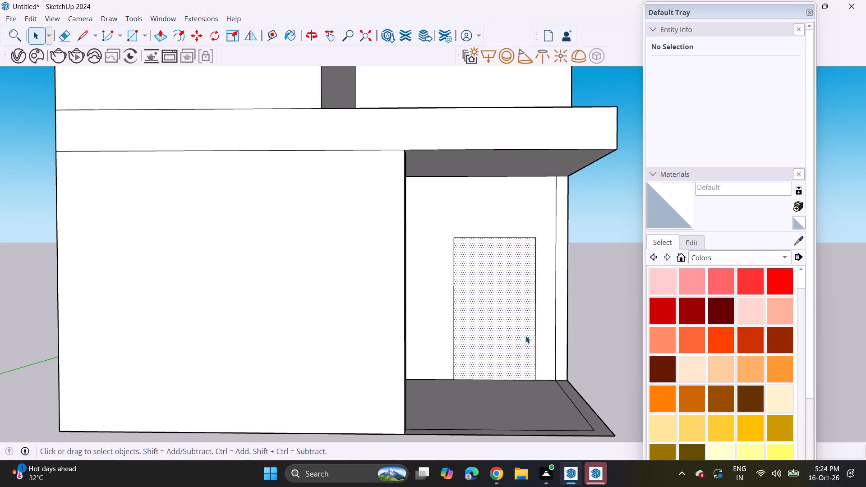
key(m)
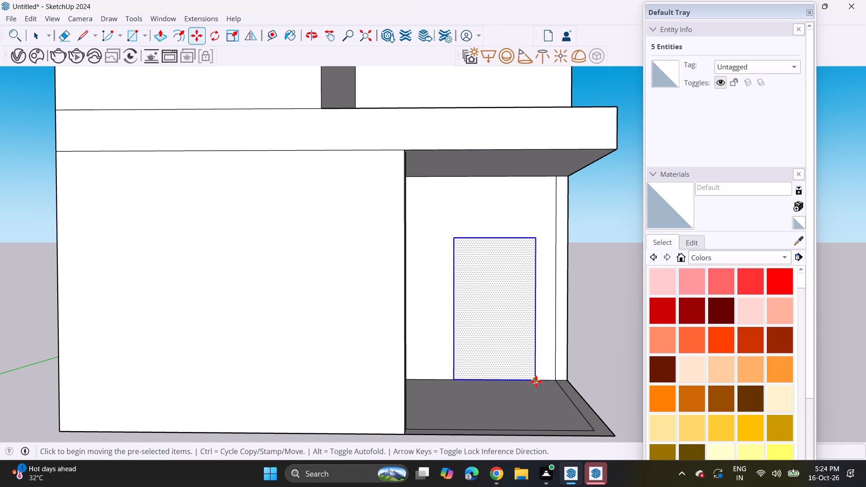
click(538, 381)
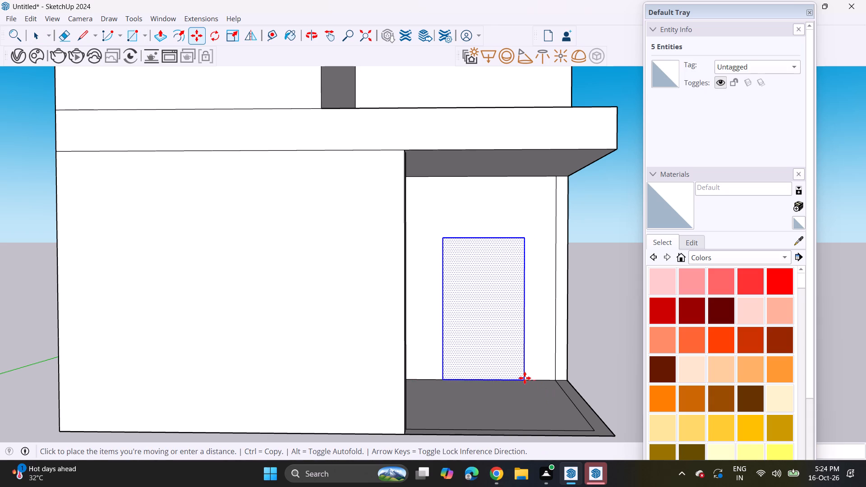
click(525, 378)
key(space)
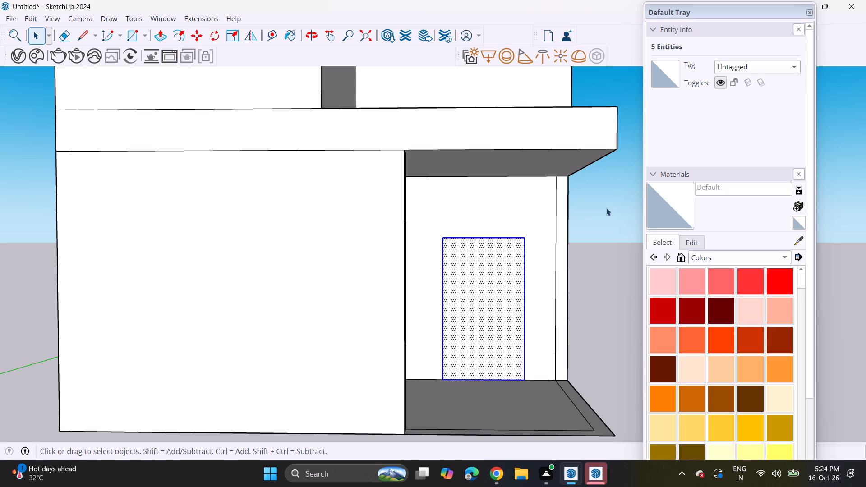
click(603, 214)
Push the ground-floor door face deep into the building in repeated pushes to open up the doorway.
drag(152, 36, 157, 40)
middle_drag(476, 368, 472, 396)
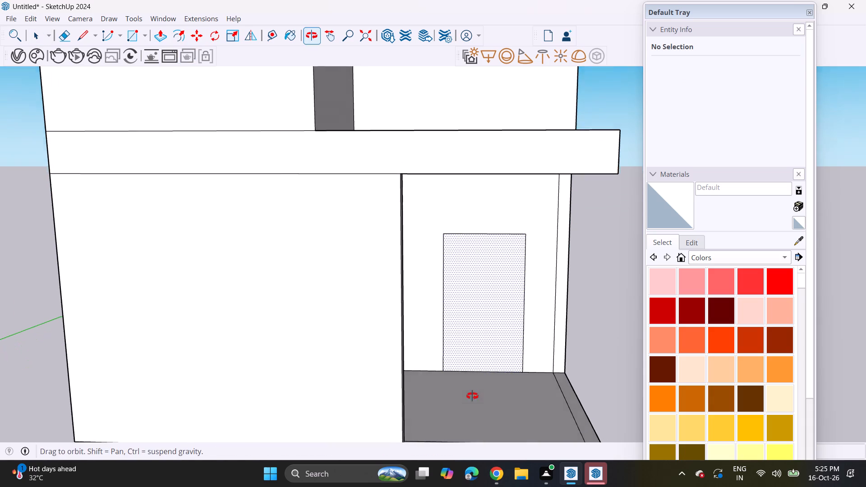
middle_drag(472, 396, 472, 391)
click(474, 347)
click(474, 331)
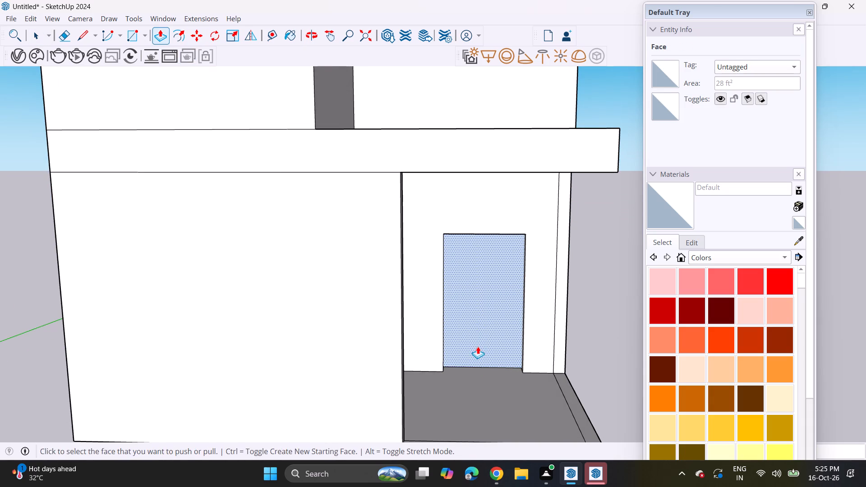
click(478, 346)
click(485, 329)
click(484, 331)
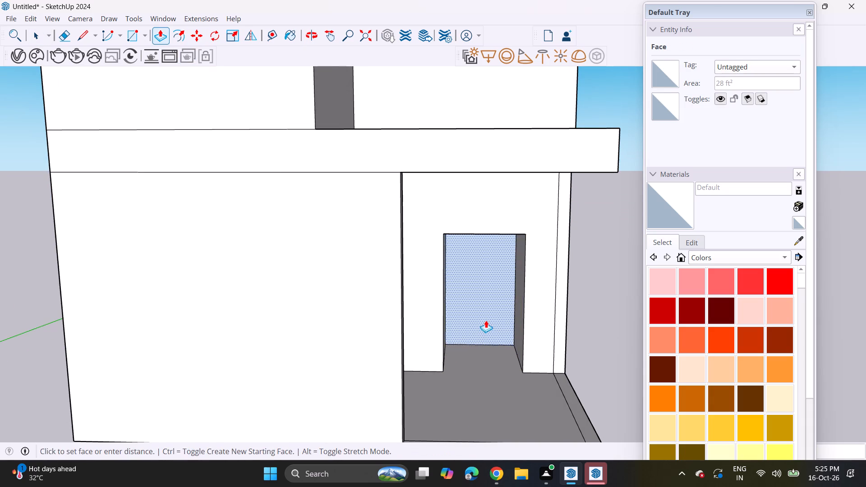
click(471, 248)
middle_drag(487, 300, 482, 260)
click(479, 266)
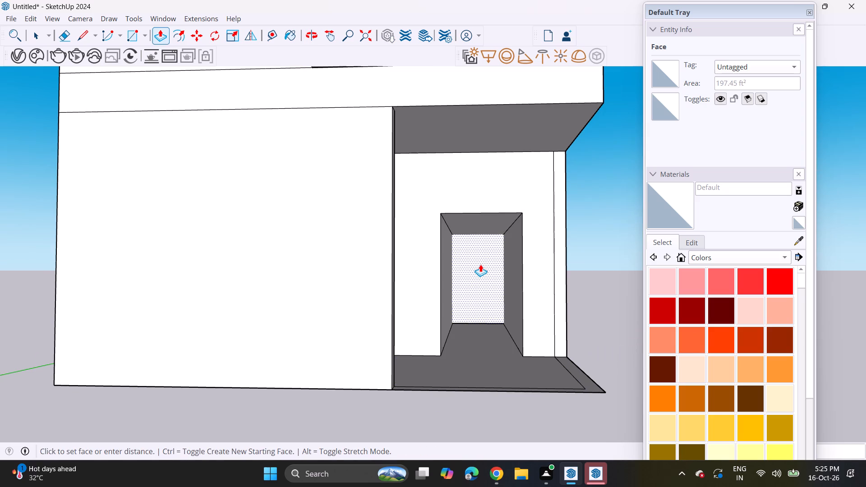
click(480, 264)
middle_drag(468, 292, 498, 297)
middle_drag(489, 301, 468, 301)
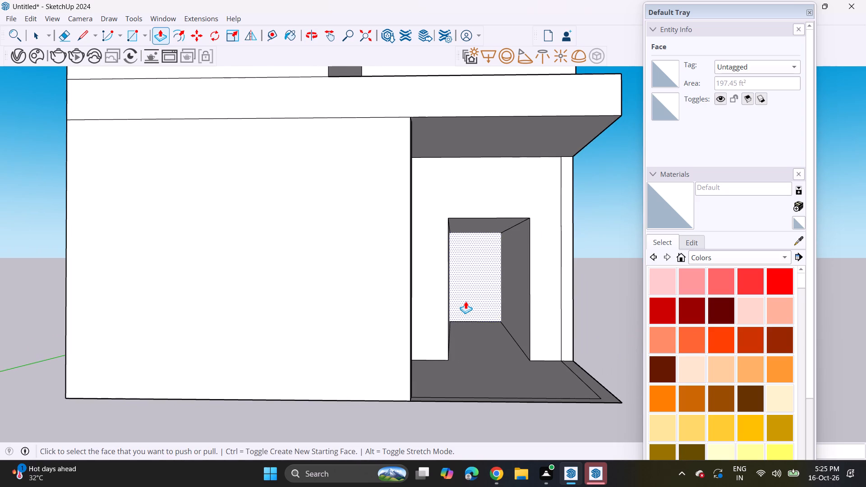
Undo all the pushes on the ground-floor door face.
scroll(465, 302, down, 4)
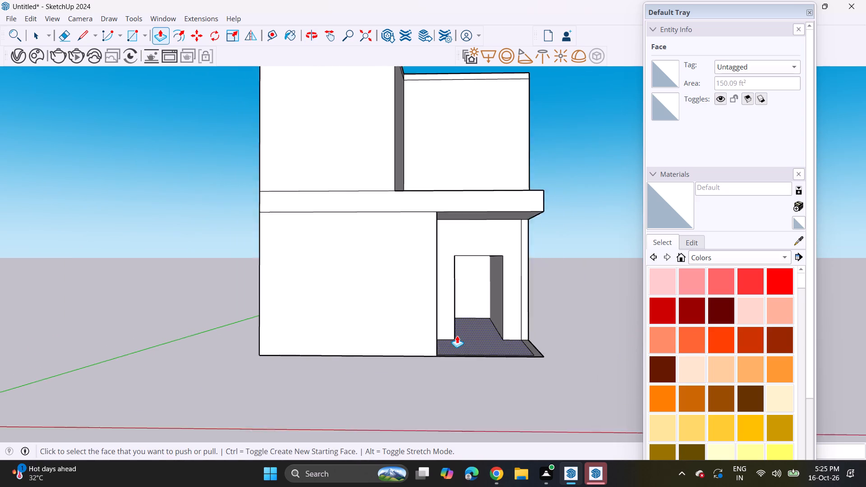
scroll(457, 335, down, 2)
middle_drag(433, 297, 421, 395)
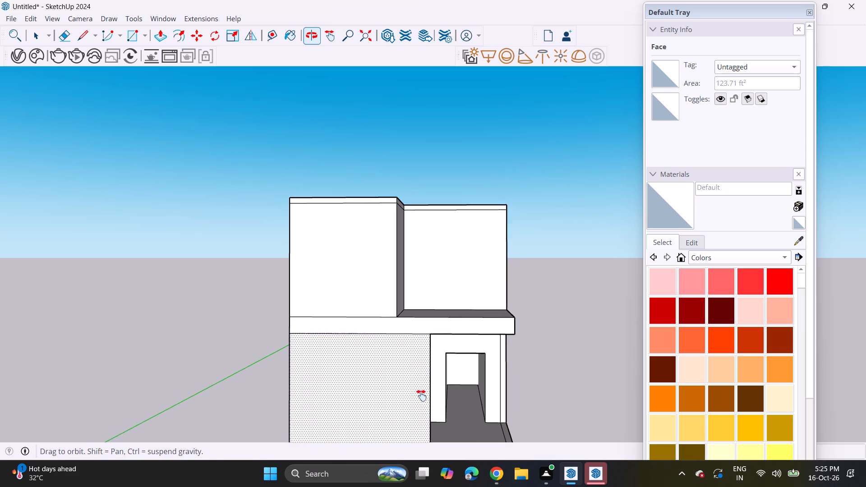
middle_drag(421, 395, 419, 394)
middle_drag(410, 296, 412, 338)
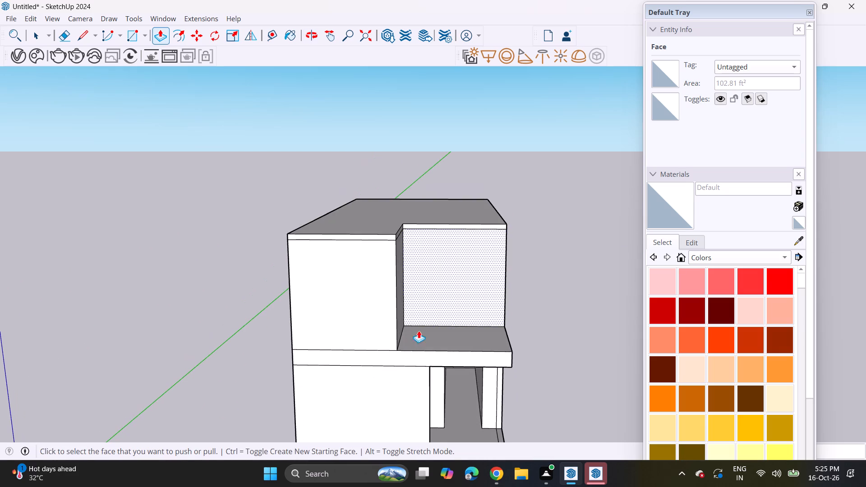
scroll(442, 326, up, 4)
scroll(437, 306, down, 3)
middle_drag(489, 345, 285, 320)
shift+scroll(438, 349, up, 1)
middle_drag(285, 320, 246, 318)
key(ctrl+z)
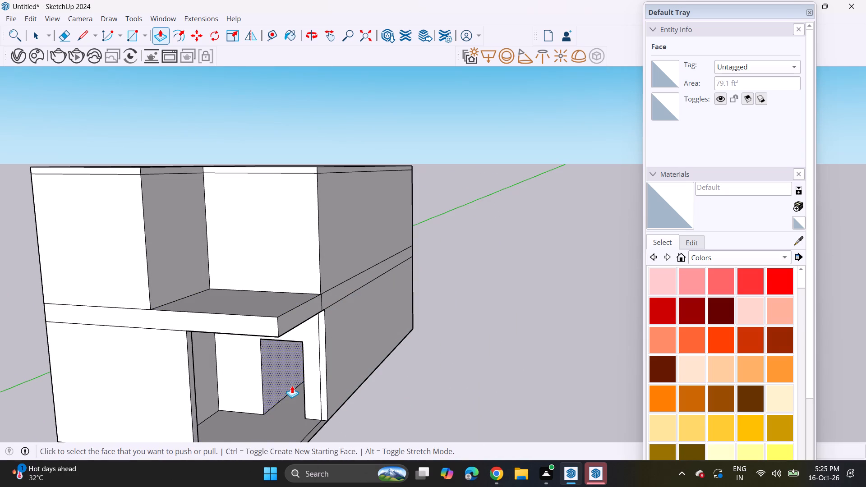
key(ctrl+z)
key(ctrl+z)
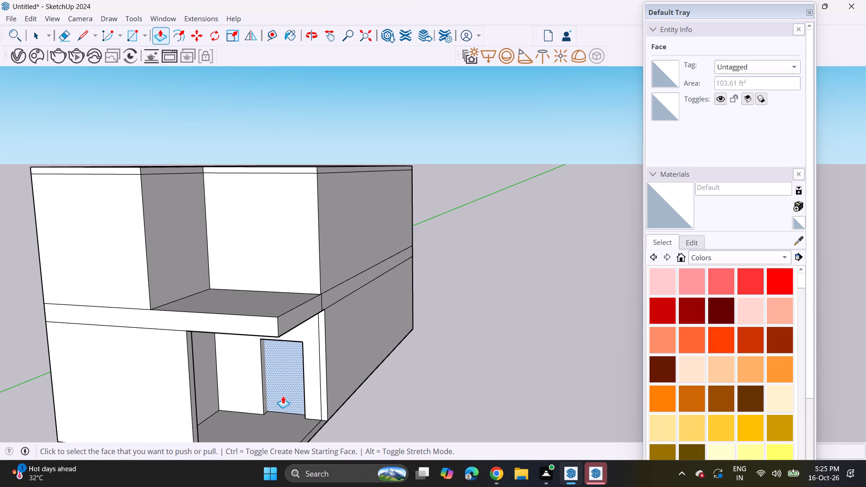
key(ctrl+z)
Push the ground-floor door face slightly inward as a shallow door recess.
click(278, 403)
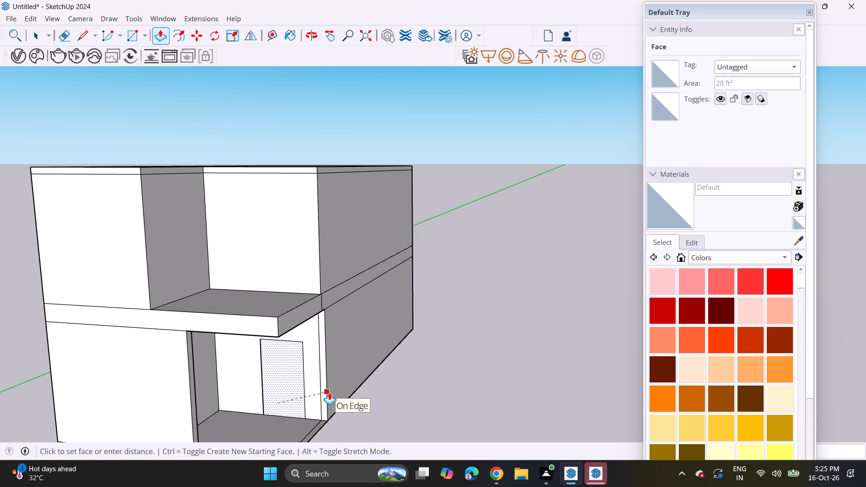
click(304, 383)
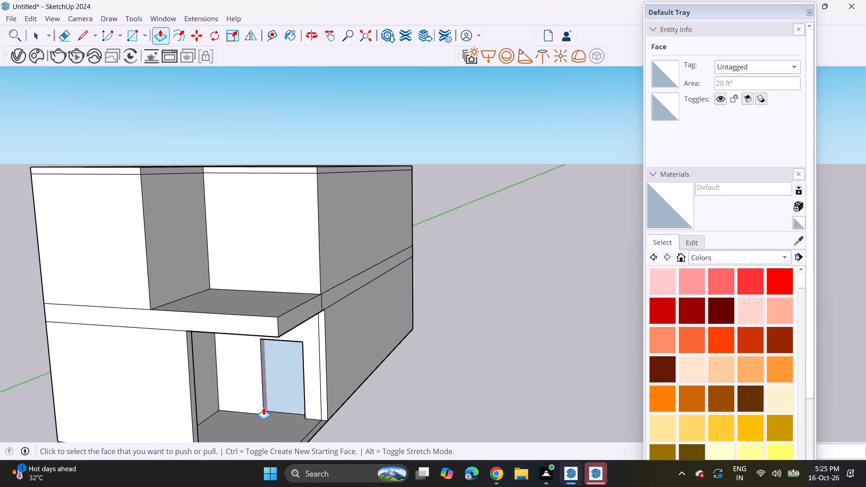
Draw a wide opening outline of about 55 ft² on the upper balcony's back wall, standing on the balcony floor.
middle_drag(264, 404, 308, 435)
middle_drag(309, 424, 372, 358)
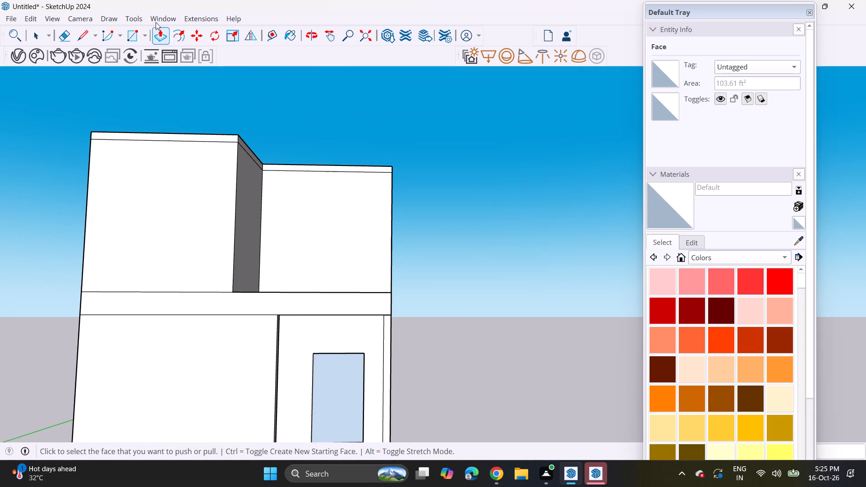
drag(128, 38, 136, 38)
shift+middle_drag(241, 212, 293, 257)
scroll(312, 259, up, 1)
middle_drag(312, 259, 323, 311)
scroll(312, 259, up, 1)
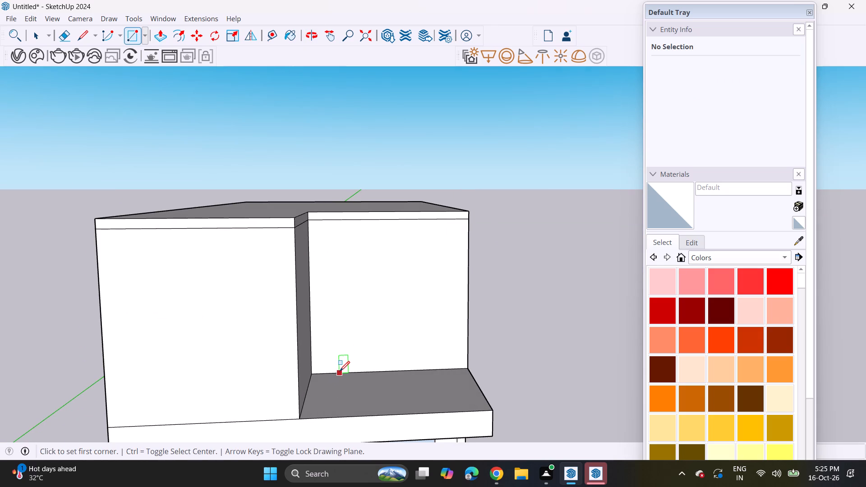
click(338, 371)
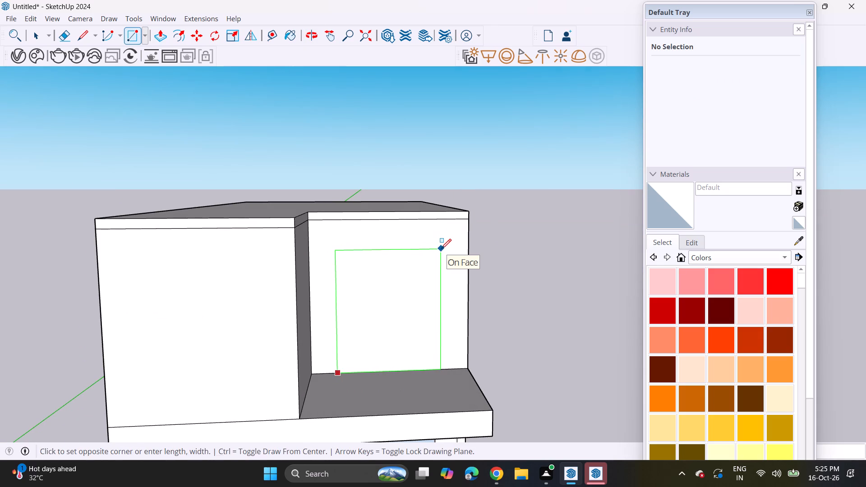
click(441, 249)
Push the upper balcony rectangle through the wall thickness to cut an opening.
middle_drag(445, 263, 383, 294)
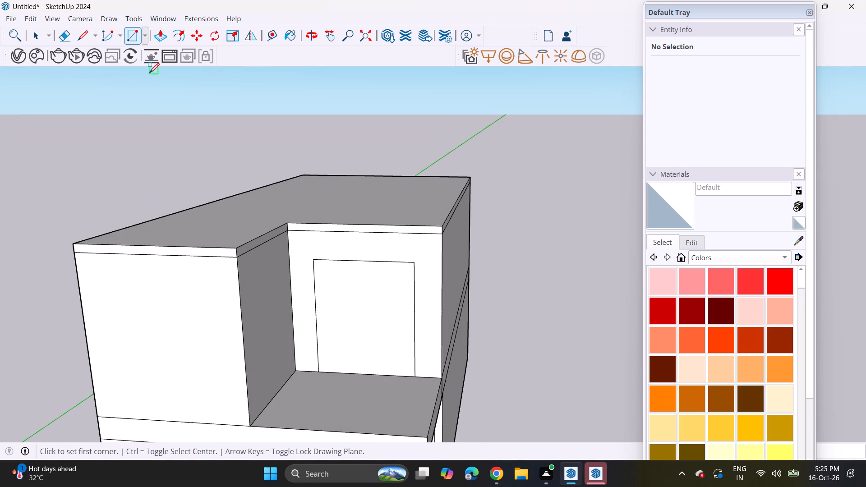
click(153, 41)
click(357, 369)
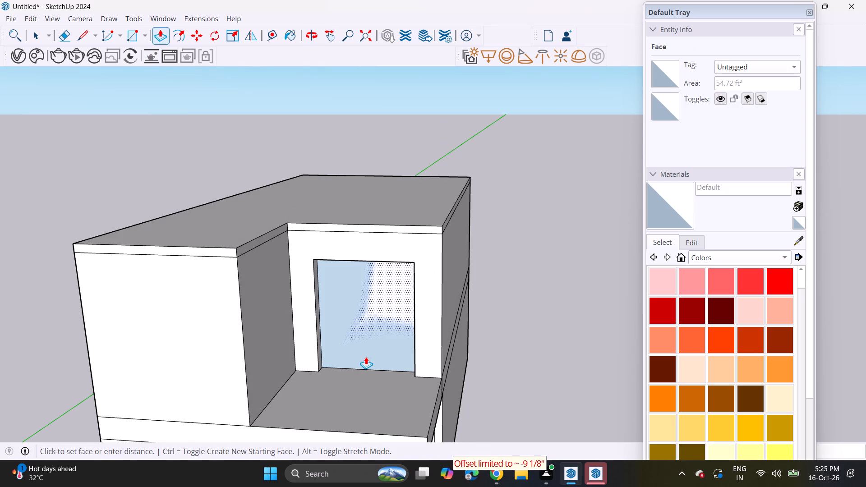
click(366, 357)
middle_drag(378, 375, 409, 316)
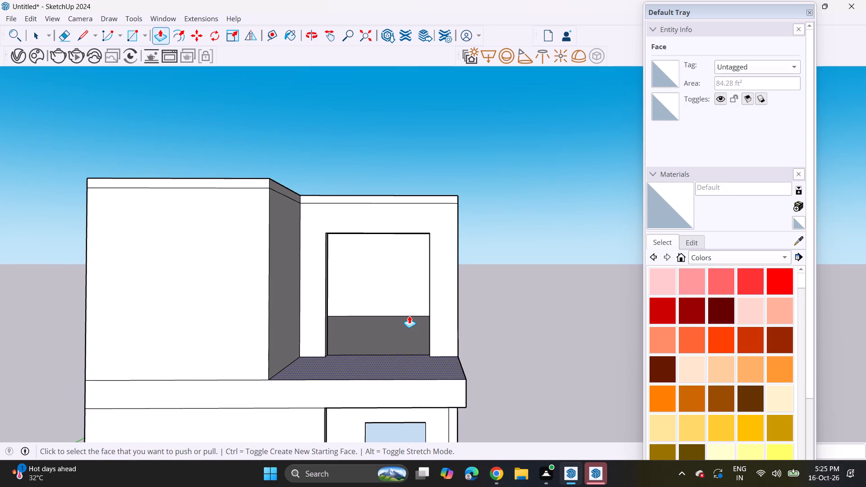
Pull the upper storey's side wall beside the balcony slightly outward.
scroll(409, 316, down, 2)
middle_drag(438, 337, 411, 345)
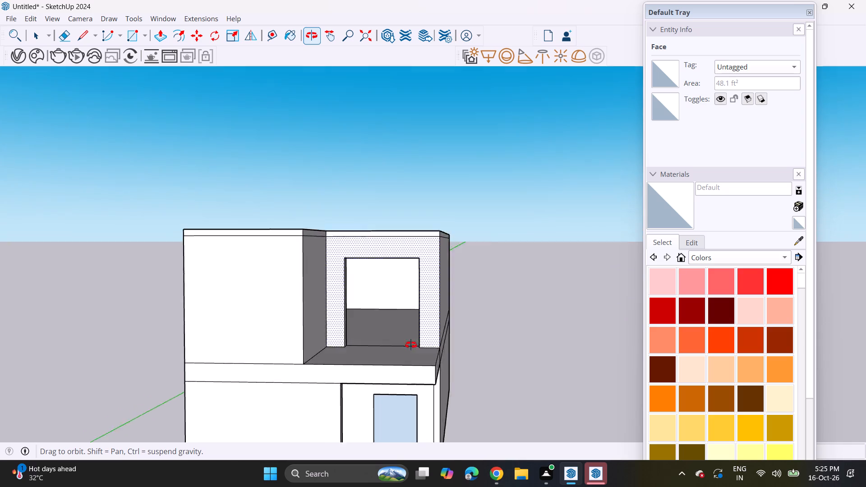
middle_drag(411, 345, 361, 362)
click(431, 322)
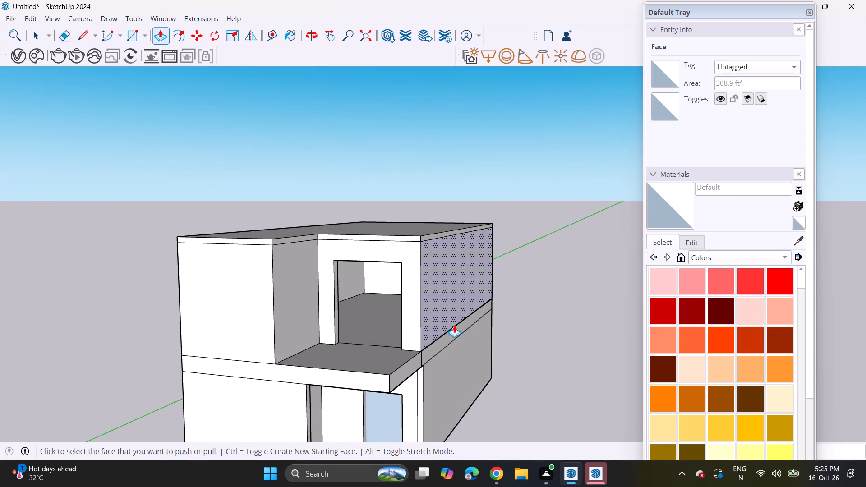
click(432, 326)
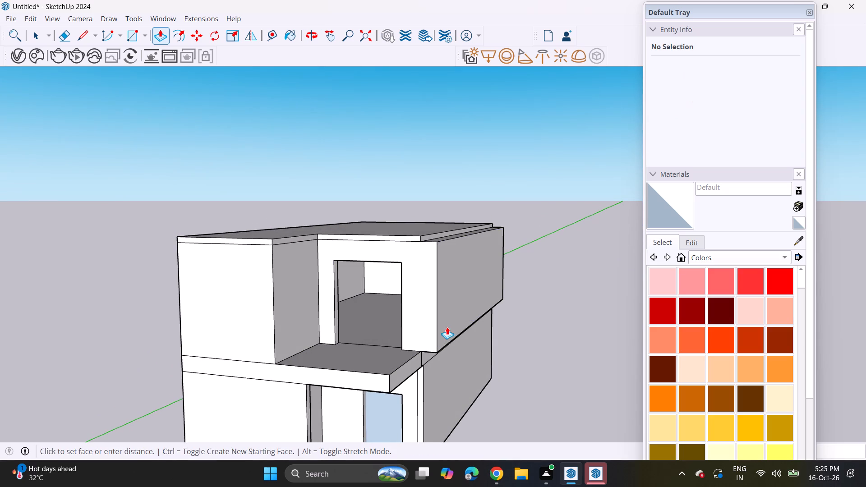
click(447, 327)
Repeat the same outward pull on the balcony slab end, floor-slab edge, ground-floor side wall and roof-slab edge.
double_click(414, 366)
middle_drag(458, 359, 430, 336)
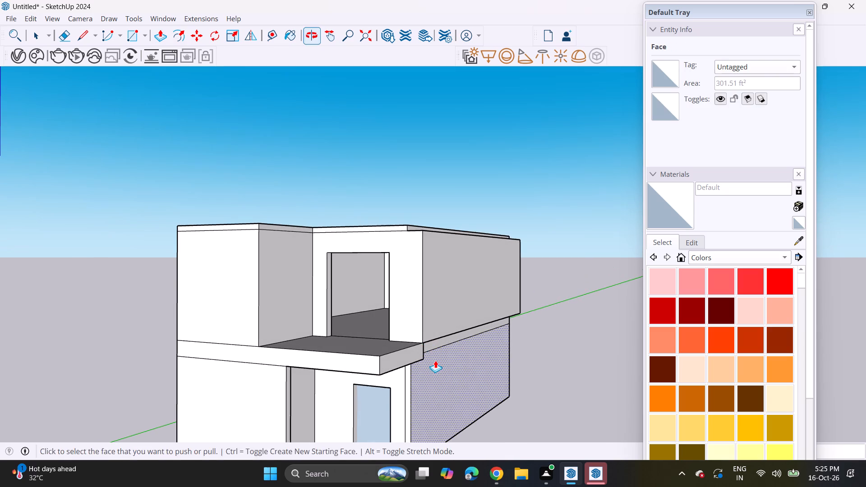
double_click(435, 360)
double_click(446, 343)
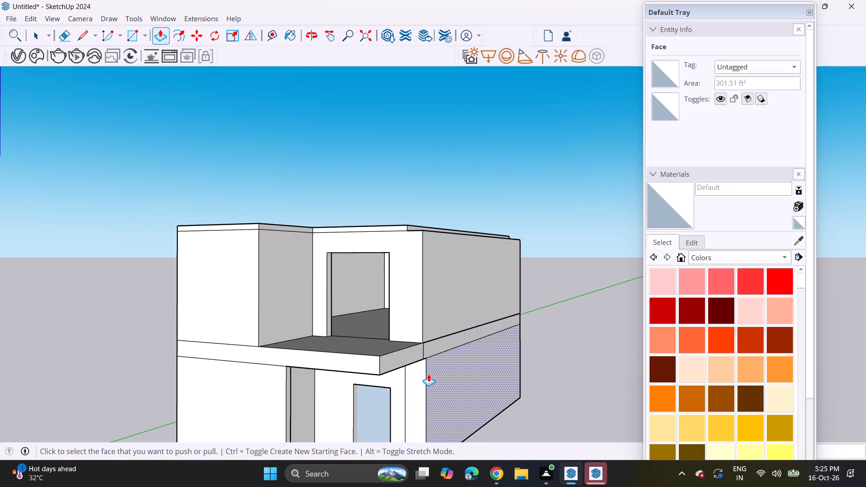
middle_drag(428, 374, 490, 388)
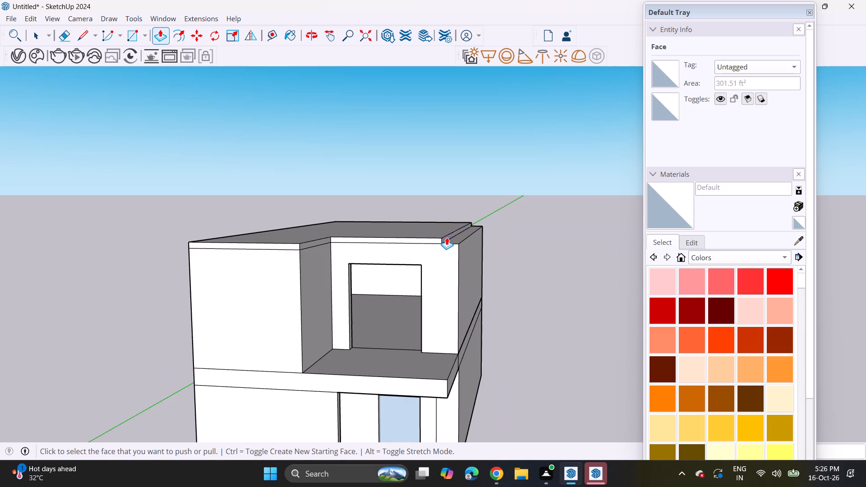
double_click(447, 237)
Repeat the last push/pull offset on the porch floor, its edge strip and the doorway floor from beneath the building.
middle_drag(454, 298, 476, 238)
shift+middle_drag(438, 391, 438, 362)
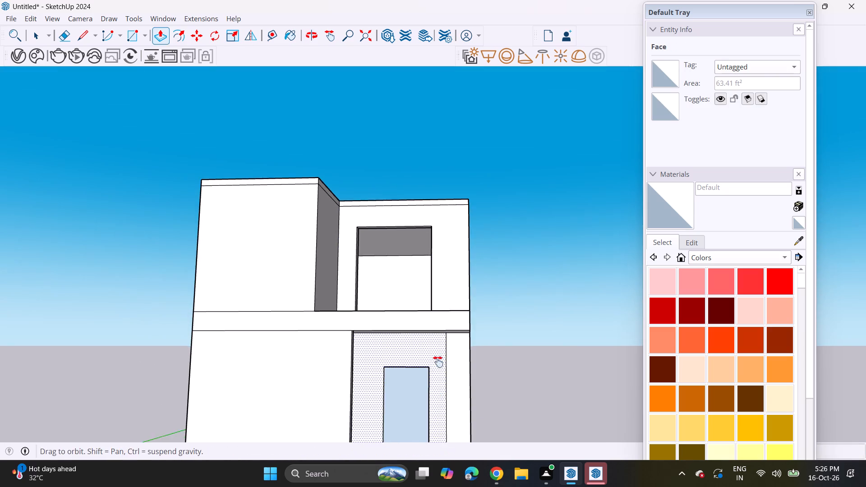
shift+middle_drag(438, 362, 438, 316)
middle_drag(425, 331, 441, 345)
scroll(425, 331, up, 1)
middle_drag(472, 409, 454, 393)
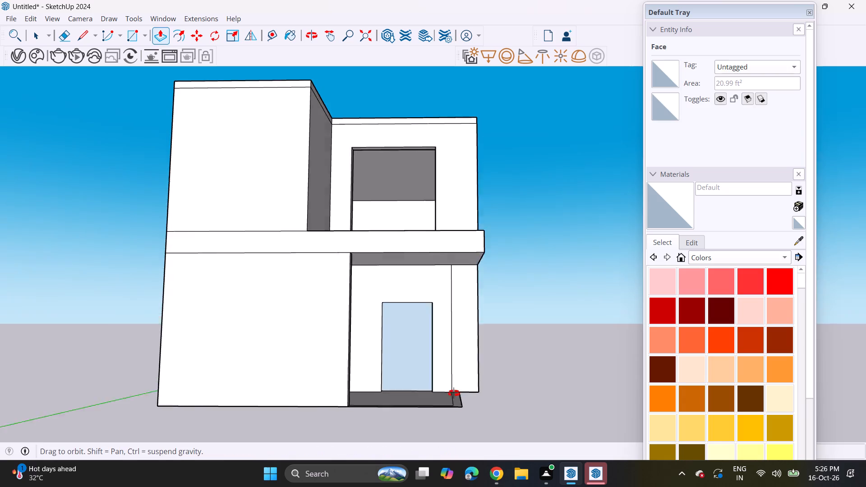
middle_drag(454, 393, 402, 337)
click(335, 413)
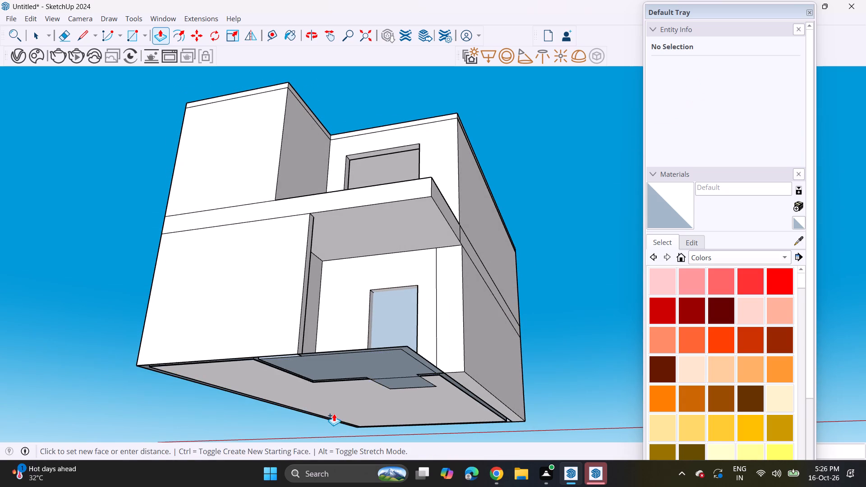
click(334, 413)
double_click(366, 366)
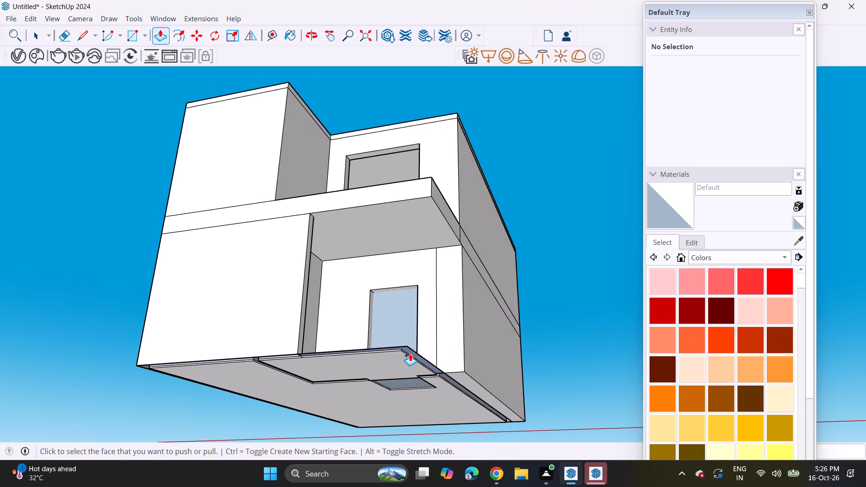
double_click(414, 353)
double_click(451, 378)
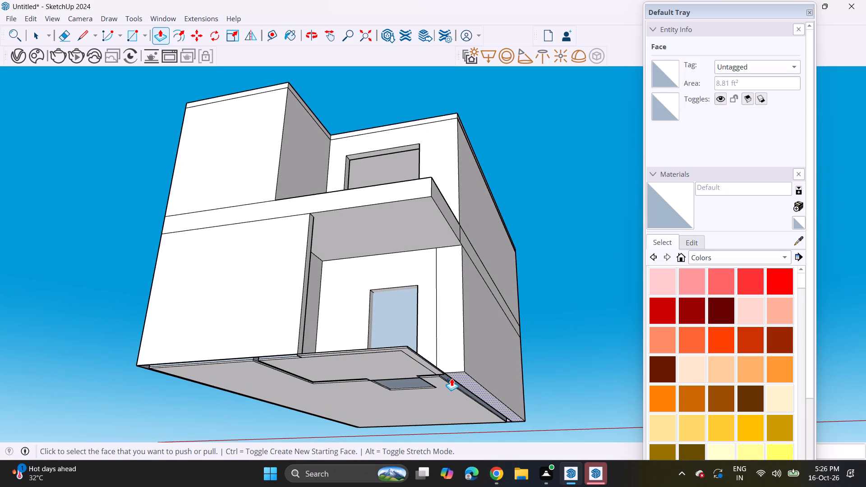
key(ctrl+z)
double_click(449, 380)
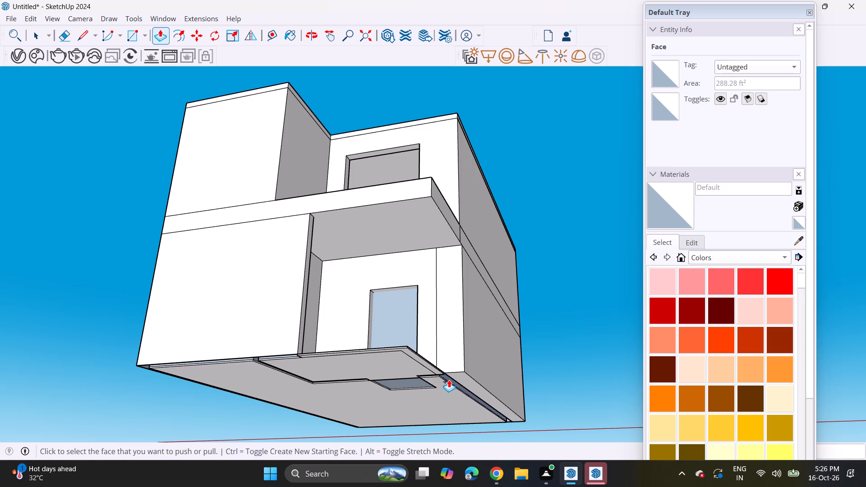
double_click(415, 386)
Draw a 6-inch-high vertical rectangle down from the building's rear bottom edge, spanning its full width with Rotated Rectangle.
middle_drag(222, 369, 244, 315)
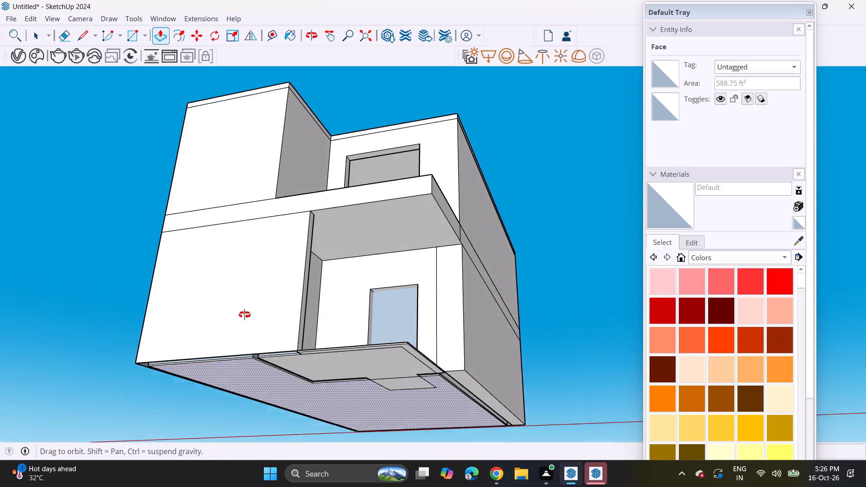
middle_drag(244, 315, 288, 251)
scroll(267, 234, up, 6)
scroll(275, 221, down, 3)
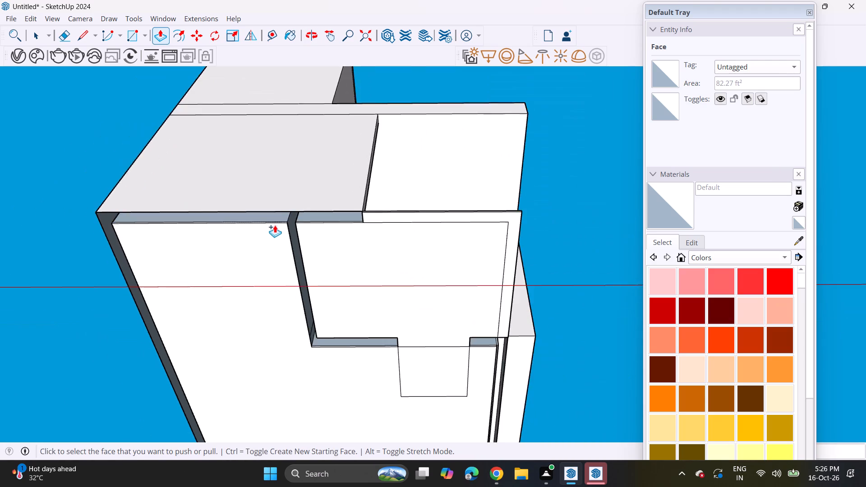
scroll(275, 225, down, 12)
middle_drag(328, 258, 338, 412)
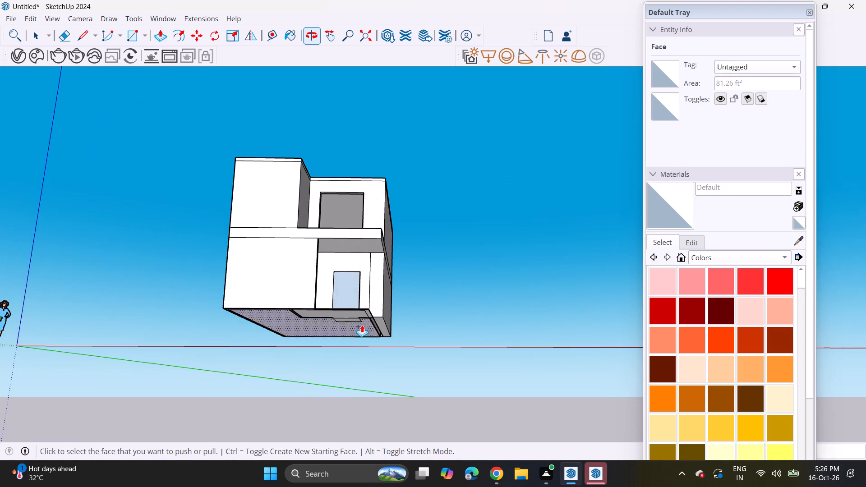
middle_drag(345, 333, 345, 221)
scroll(345, 221, up, 1)
middle_drag(349, 356, 354, 283)
middle_drag(351, 393, 367, 275)
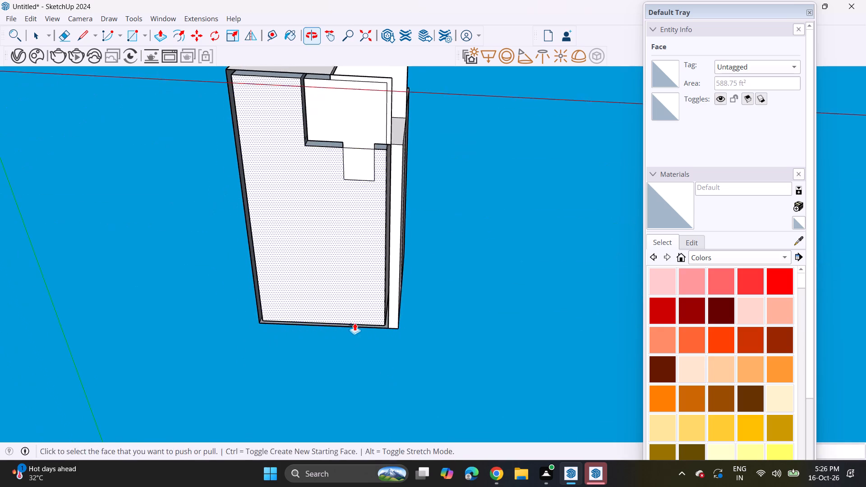
middle_click(355, 323)
scroll(355, 323, up, 2)
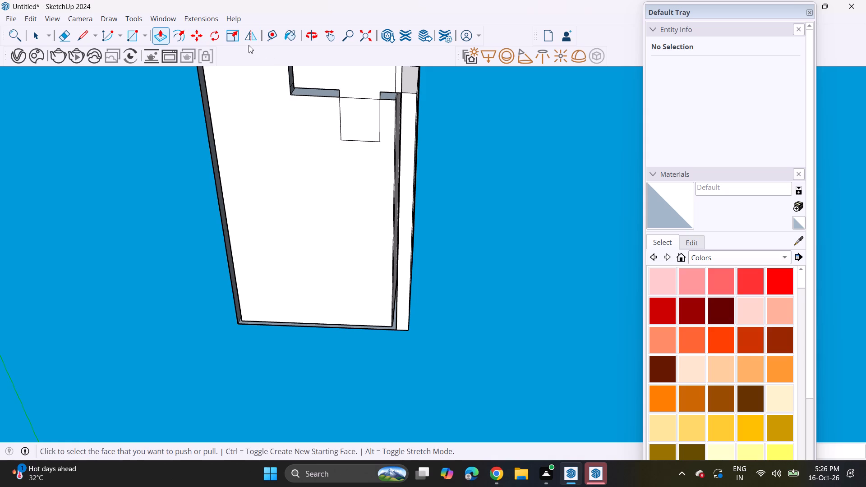
click(146, 32)
click(147, 66)
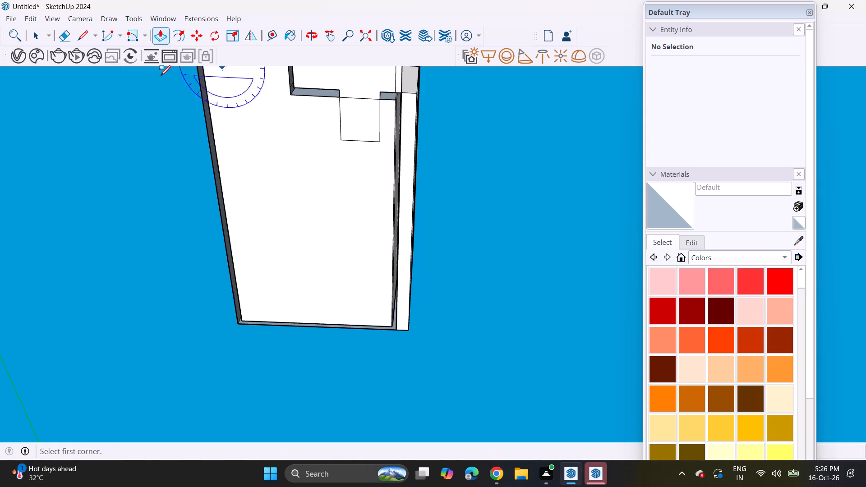
click(237, 325)
click(410, 327)
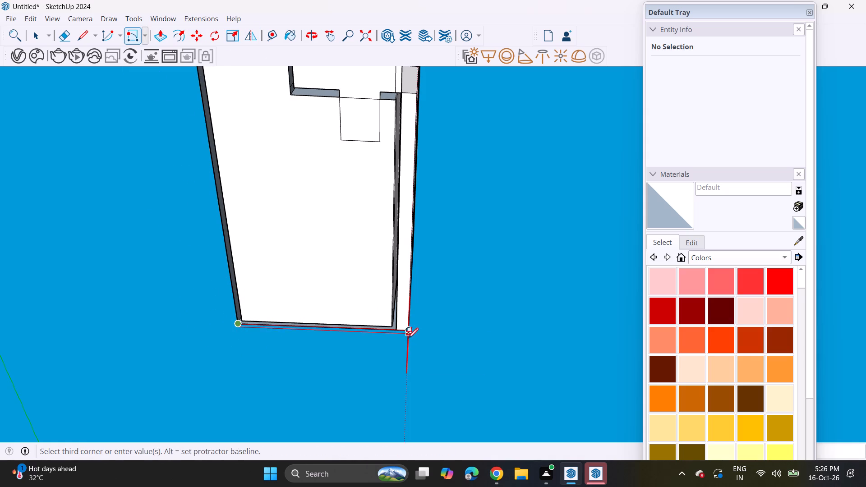
middle_drag(400, 342, 191, 438)
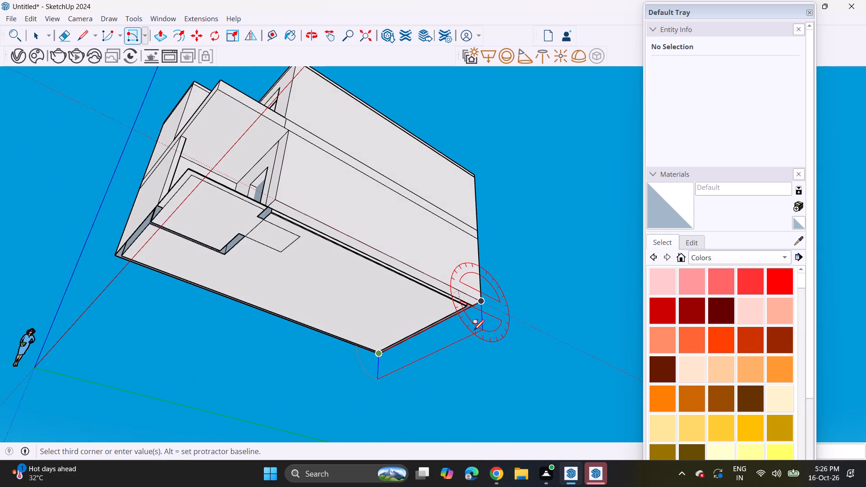
key(6)
key(Return)
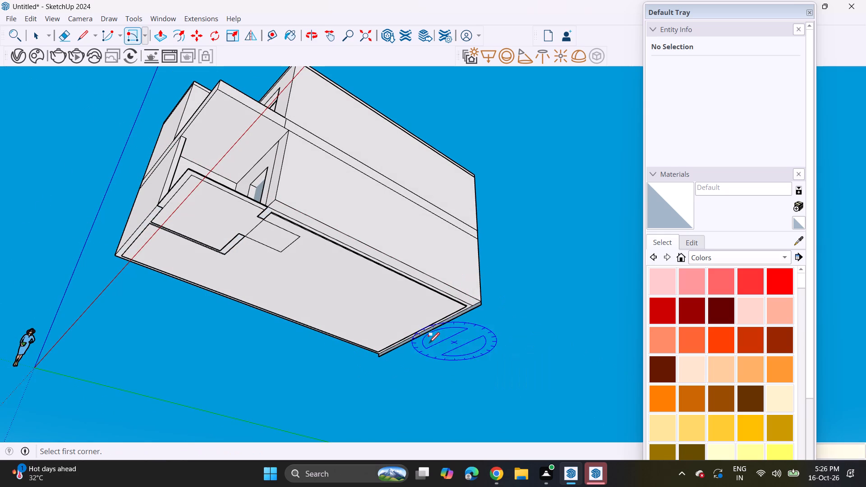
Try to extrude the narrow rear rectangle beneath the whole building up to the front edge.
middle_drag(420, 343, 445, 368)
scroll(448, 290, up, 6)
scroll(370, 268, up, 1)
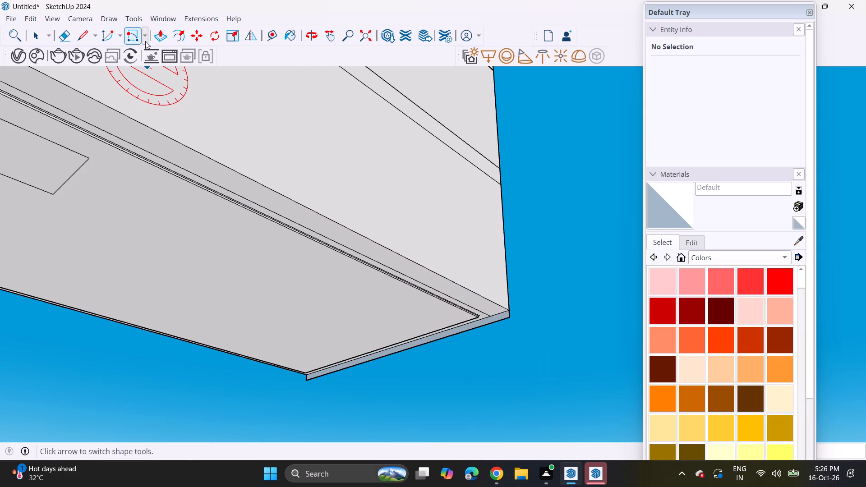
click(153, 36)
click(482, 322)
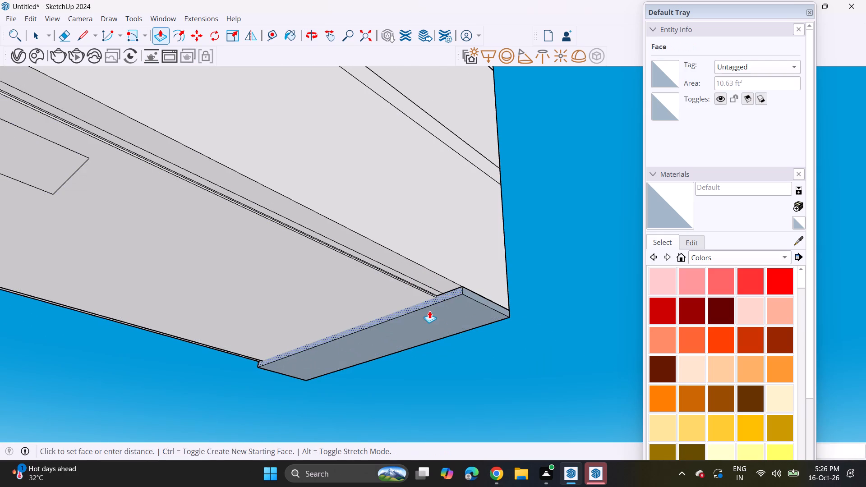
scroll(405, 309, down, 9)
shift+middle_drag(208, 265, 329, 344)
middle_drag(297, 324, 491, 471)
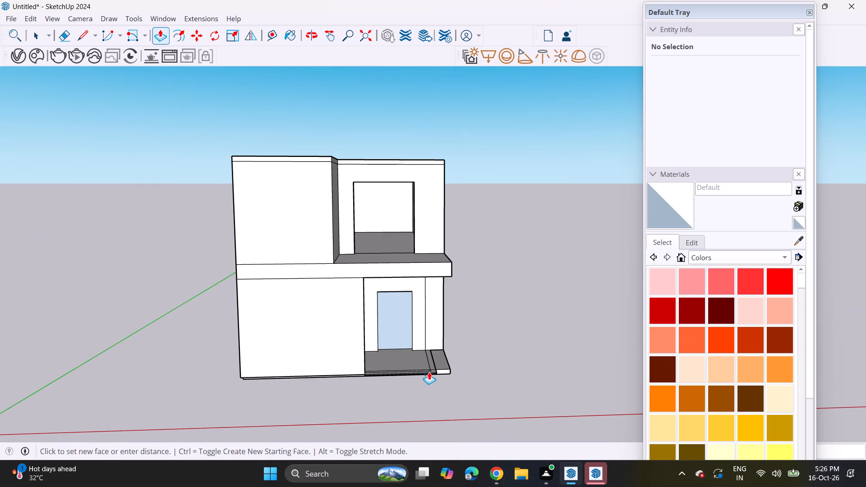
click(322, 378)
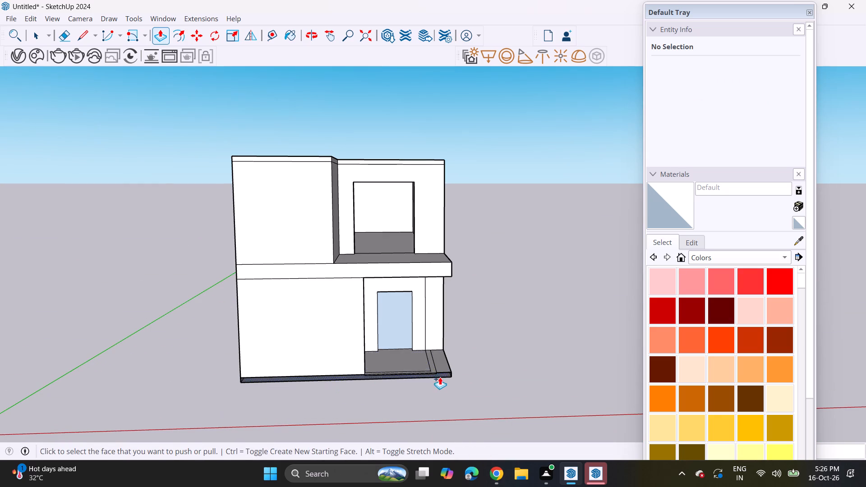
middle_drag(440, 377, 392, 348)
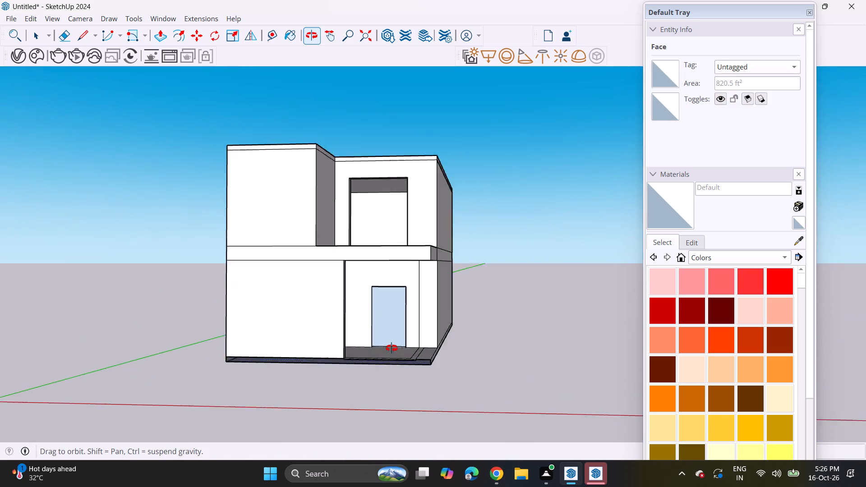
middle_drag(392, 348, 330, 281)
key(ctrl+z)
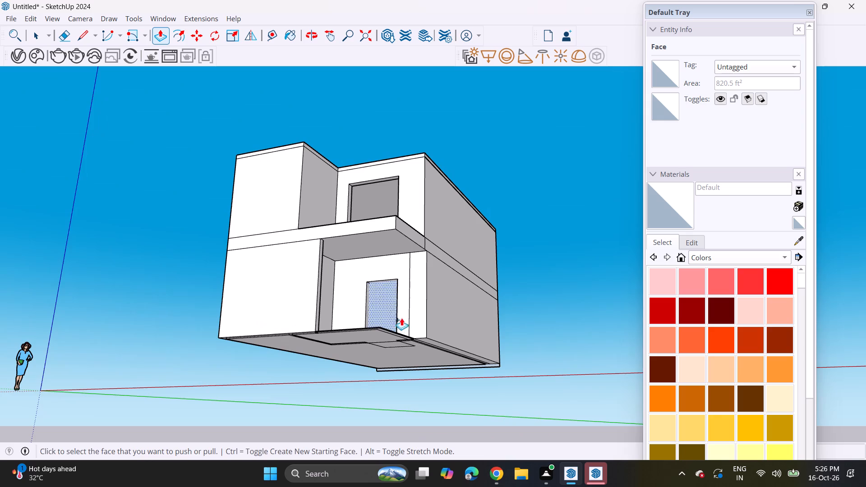
Draw a vertical rectangle of about 18 ft² below the front bottom edge, about 19' 9" long between the slab corners.
middle_drag(422, 342, 213, 331)
scroll(417, 336, up, 1)
middle_drag(304, 376, 252, 363)
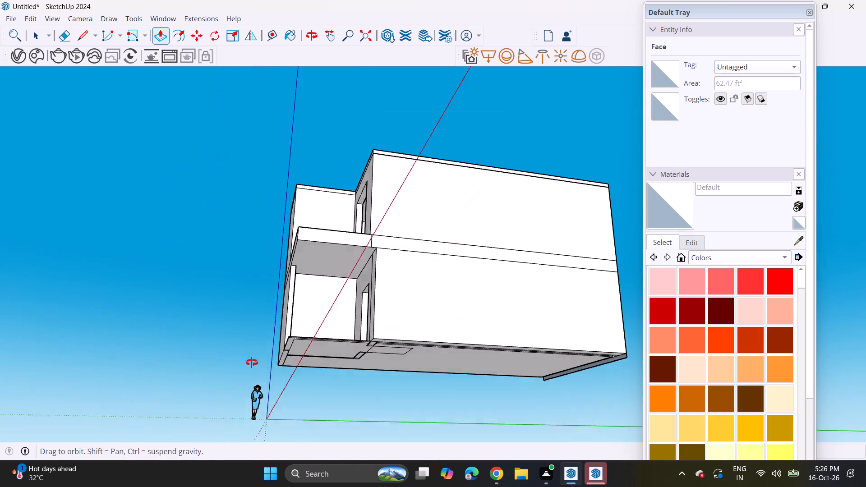
middle_drag(252, 363, 80, 384)
middle_drag(311, 401, 299, 345)
scroll(309, 389, up, 1)
shift+middle_drag(380, 403, 366, 344)
middle_drag(373, 348, 368, 324)
scroll(373, 347, up, 1)
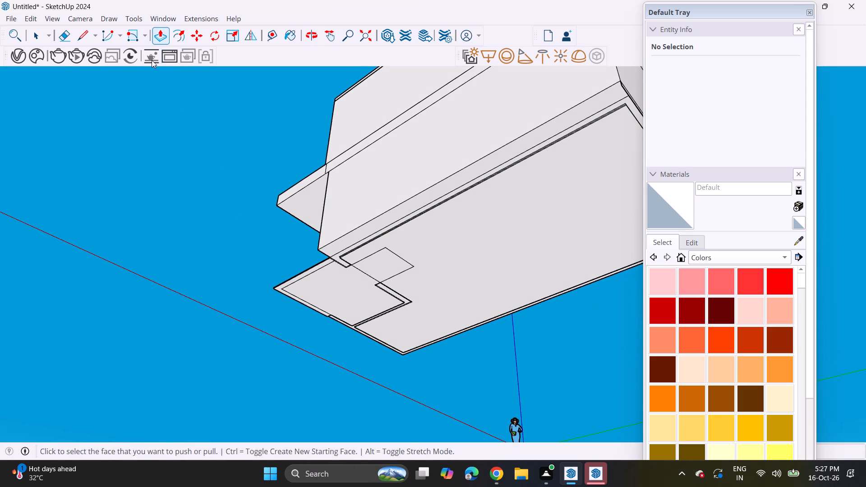
click(132, 38)
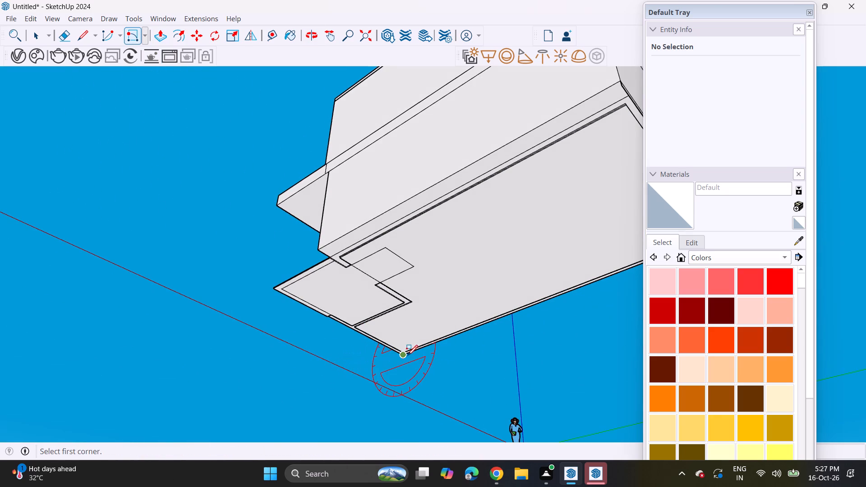
scroll(403, 360, up, 6)
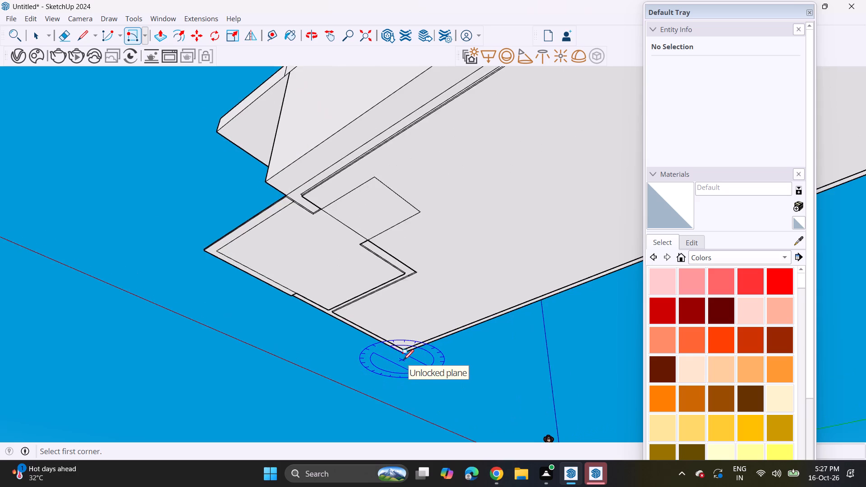
scroll(403, 360, up, 2)
click(406, 350)
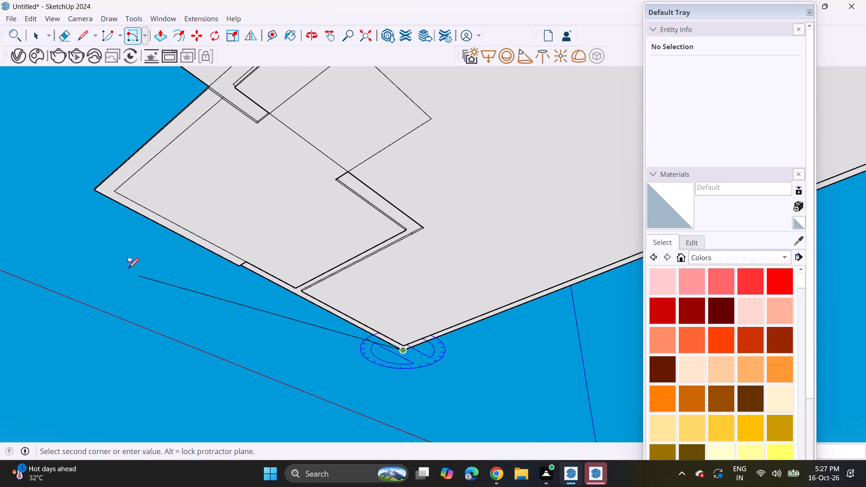
click(97, 189)
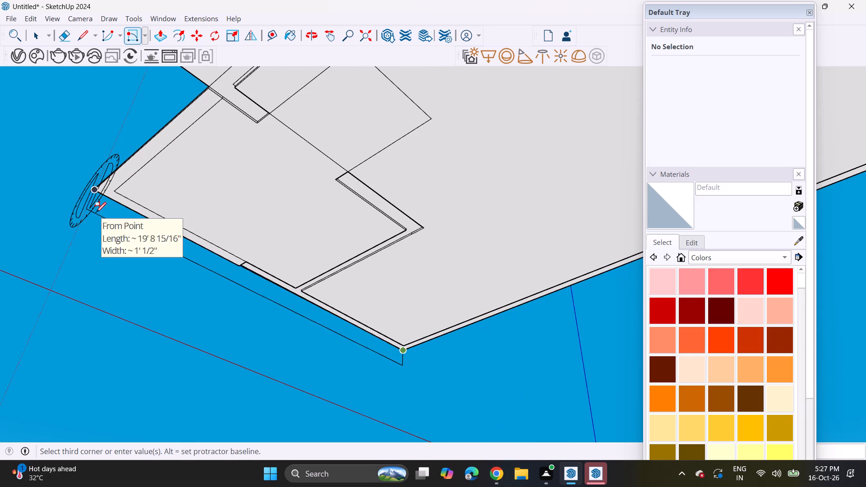
middle_drag(95, 212, 163, 308)
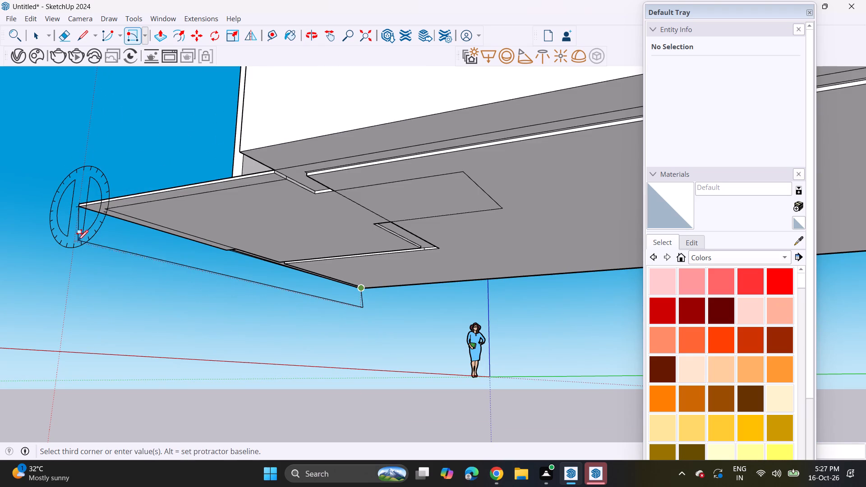
middle_drag(82, 253, 264, 303)
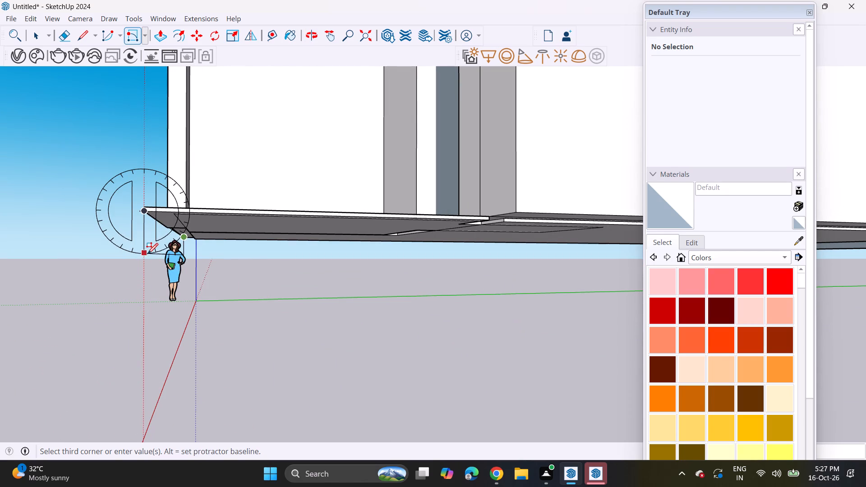
click(147, 253)
Extrude the front rectangle beneath the building back to the rear corner to form a base.
click(152, 37)
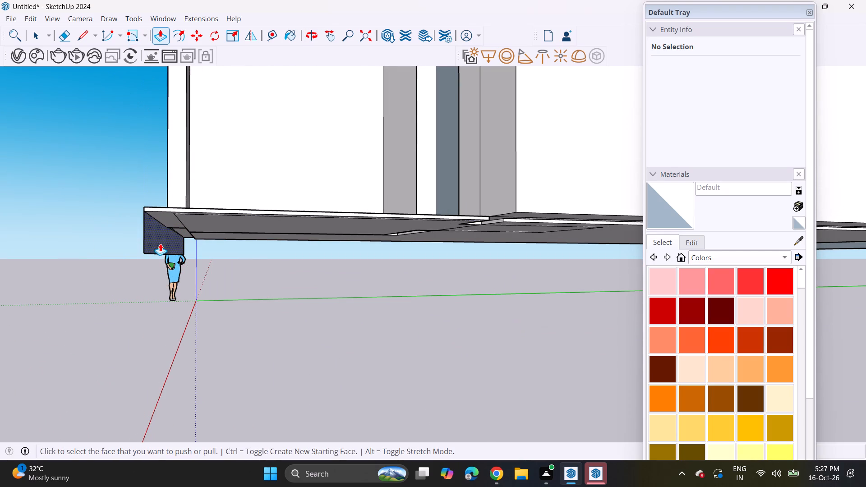
click(160, 243)
click(176, 249)
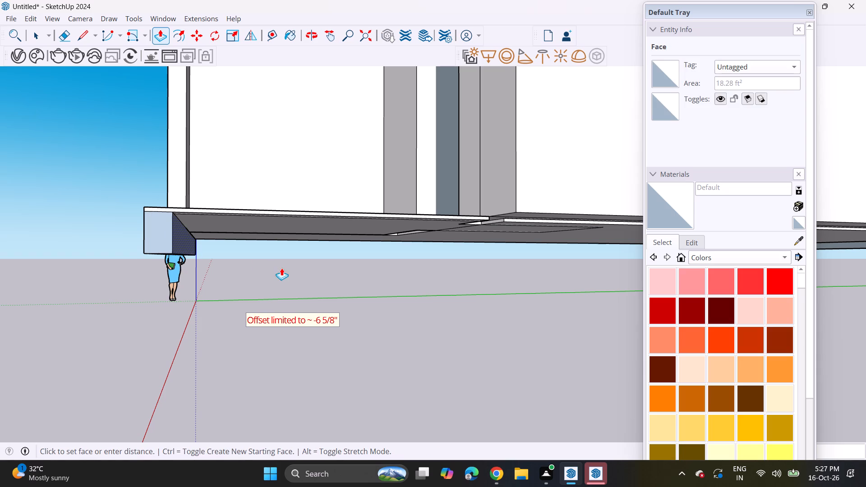
scroll(384, 279, down, 5)
shift+middle_drag(438, 265, 18, 276)
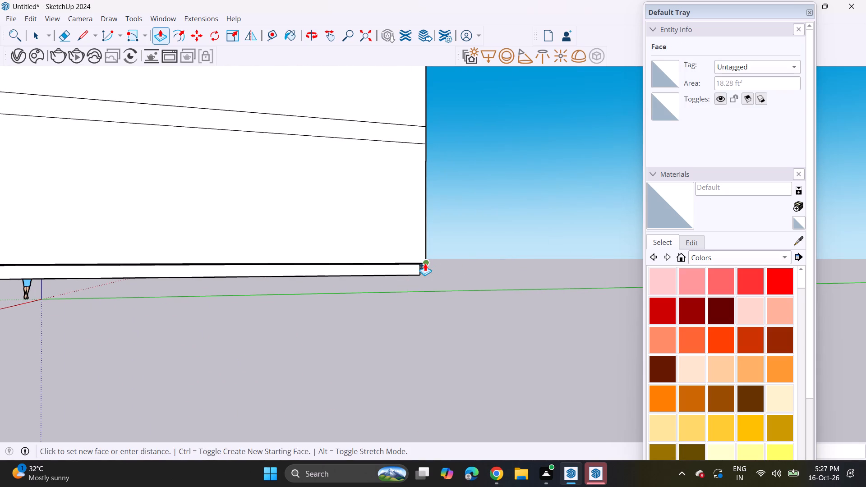
click(425, 263)
Extrude the base's side face outward beneath the door-side corner until it reaches the building's outer side wall.
middle_drag(250, 296, 419, 289)
scroll(374, 275, down, 4)
middle_drag(267, 292, 334, 299)
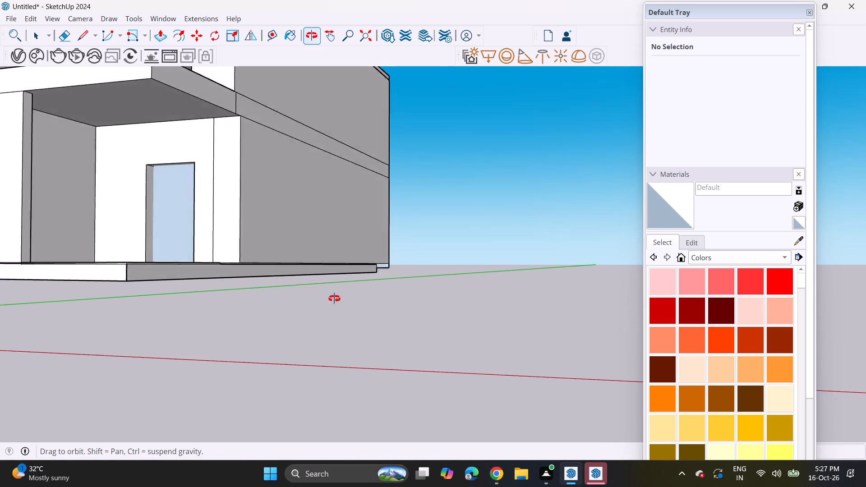
middle_drag(334, 299, 398, 276)
click(296, 257)
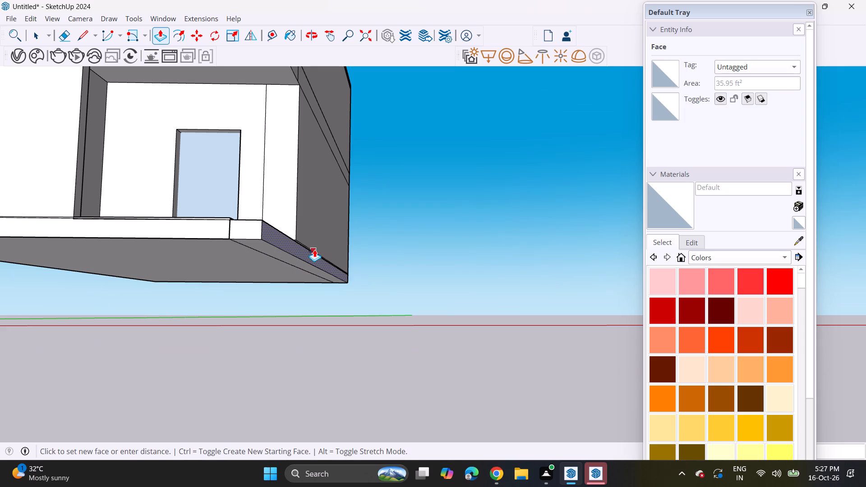
middle_drag(300, 262, 341, 314)
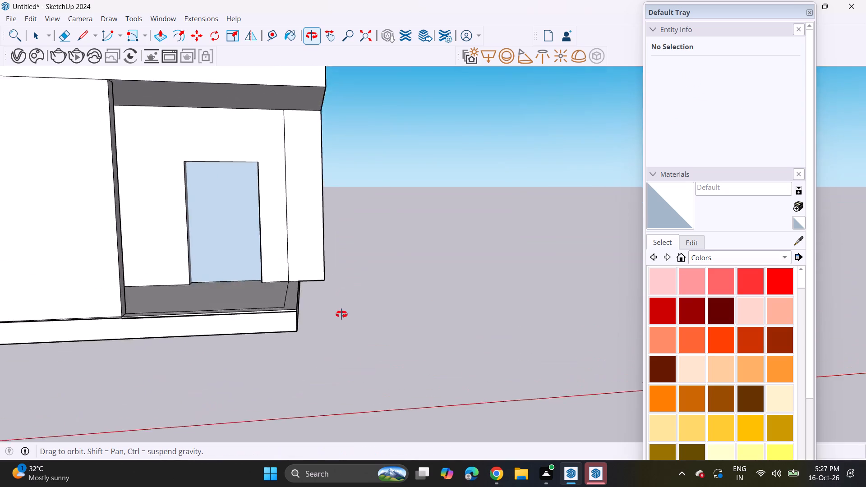
middle_drag(341, 314, 218, 271)
click(207, 258)
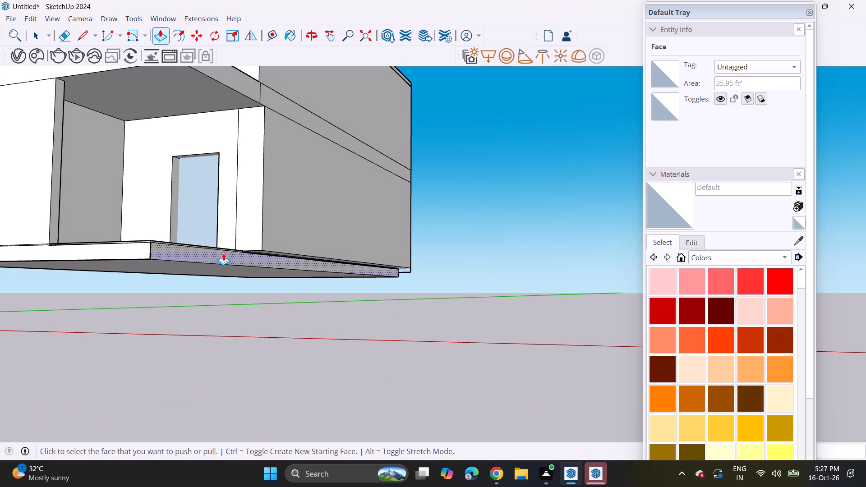
click(223, 253)
key(Escape)
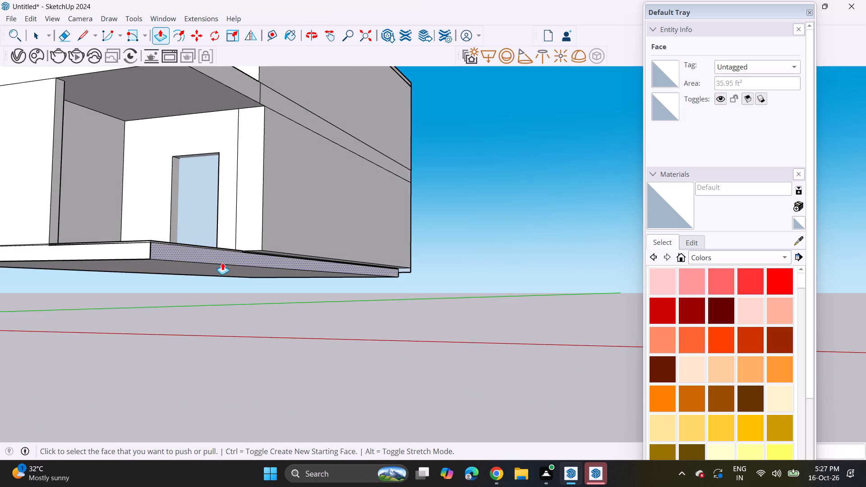
click(226, 254)
middle_drag(260, 247, 292, 284)
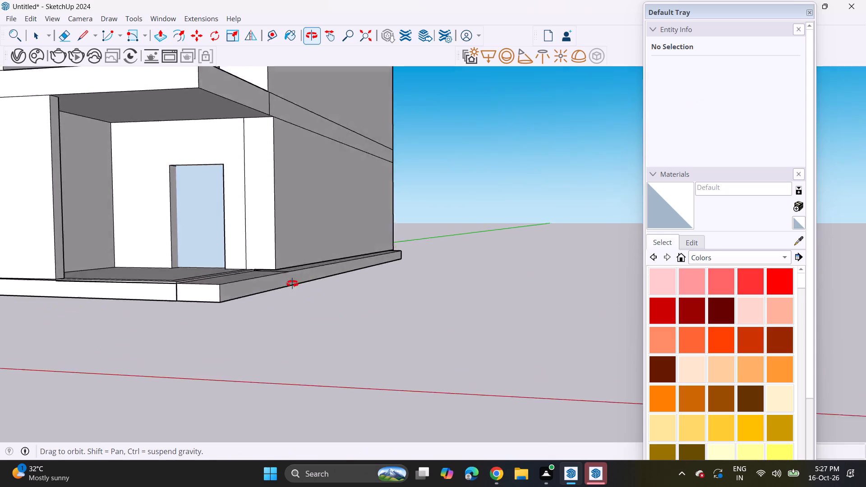
middle_drag(292, 284, 298, 302)
click(282, 289)
Extend the thin side edge of the ground-floor slab over the widened base, flush with the base's new side face.
middle_drag(211, 311, 231, 337)
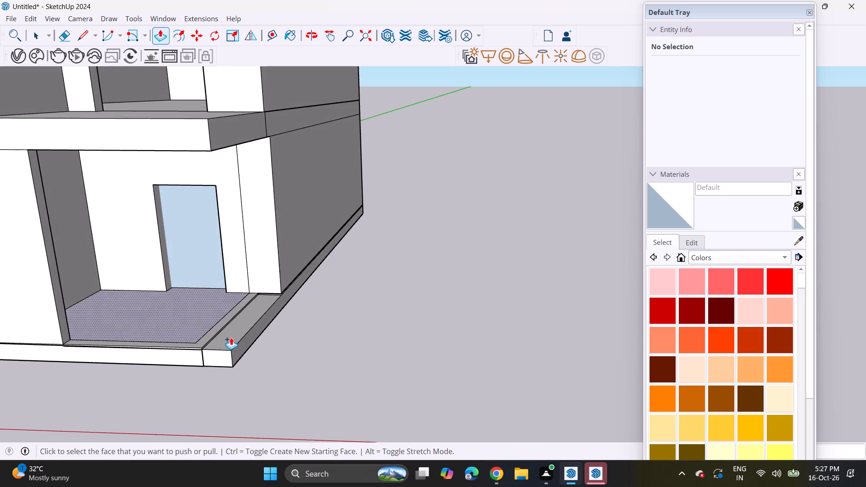
scroll(223, 340, up, 13)
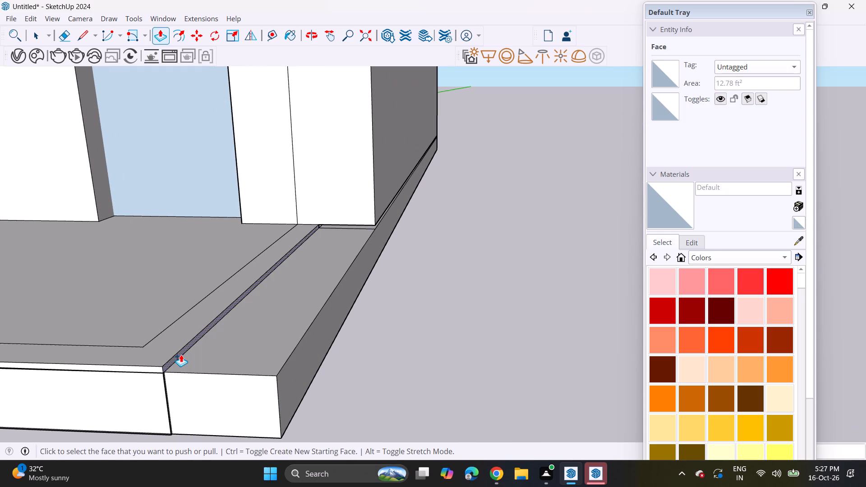
triple_click(181, 354)
key(Escape)
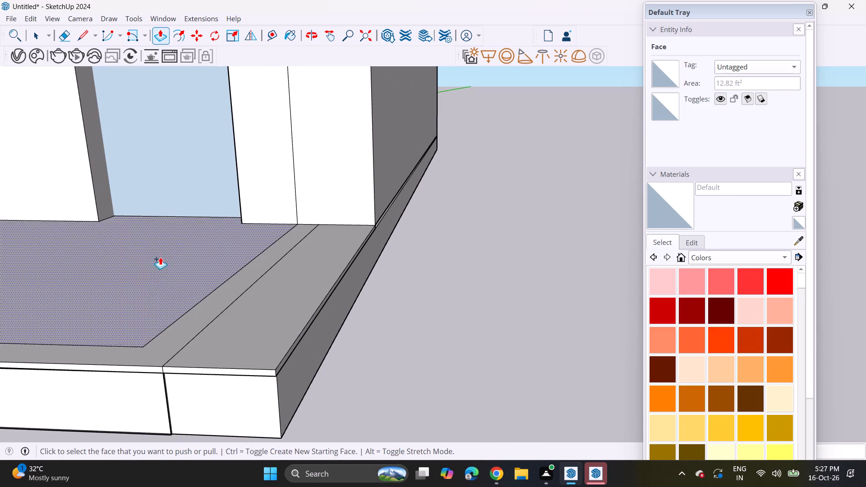
Erase the two leftover lines running front to back across the ground-floor porch floor.
scroll(244, 319, down, 9)
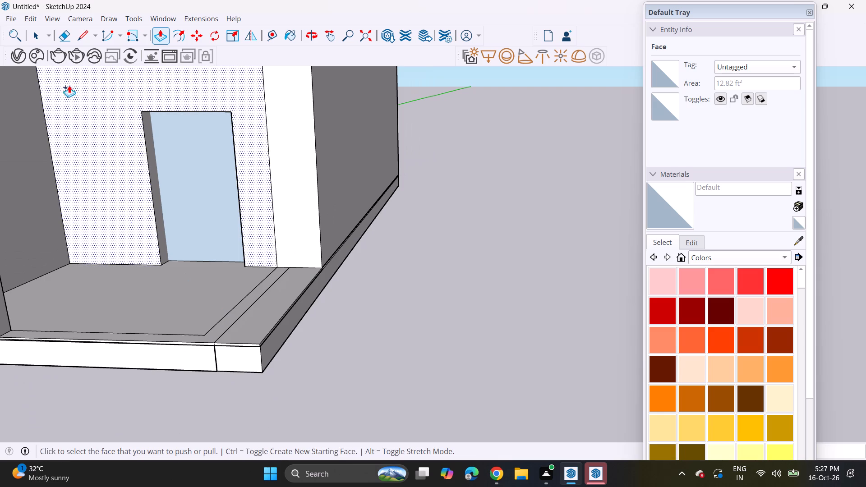
click(62, 31)
drag(220, 307, 249, 324)
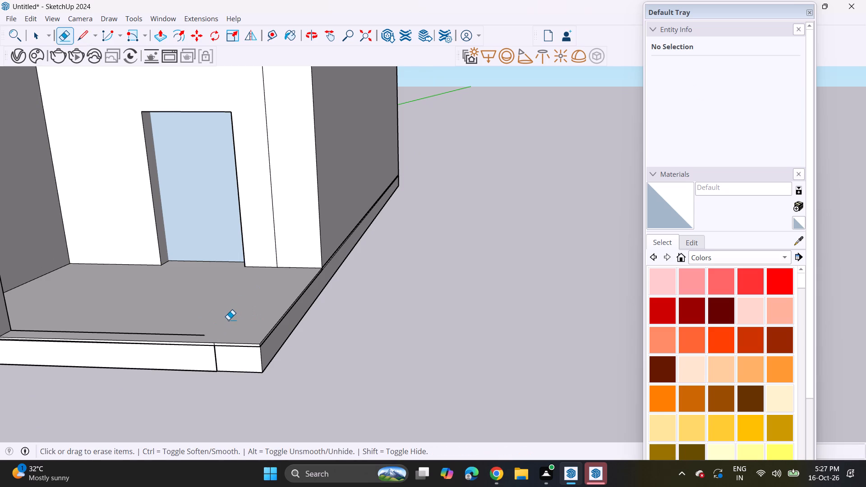
Erase the vertical line on the recessed ground-floor wall between the door opening and the outer corner.
scroll(227, 320, up, 3)
middle_drag(225, 317, 290, 397)
middle_drag(281, 326, 295, 280)
scroll(292, 271, down, 5)
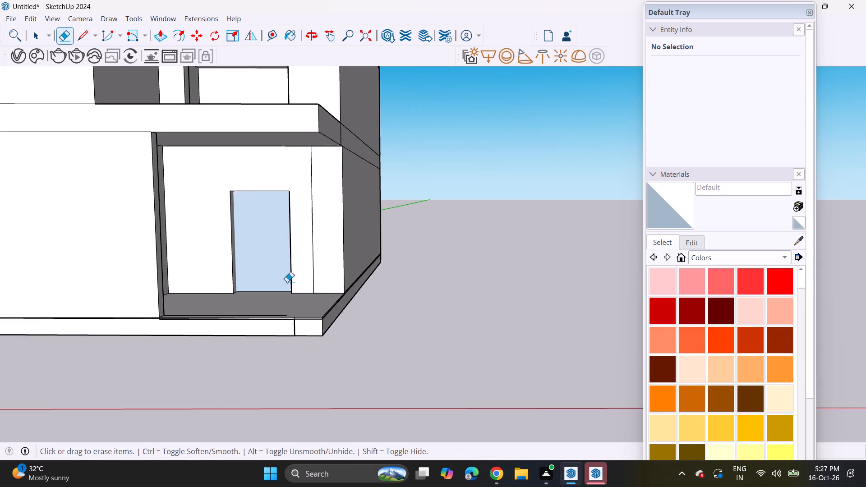
scroll(287, 282, down, 5)
middle_drag(266, 284, 327, 346)
middle_drag(335, 327, 364, 312)
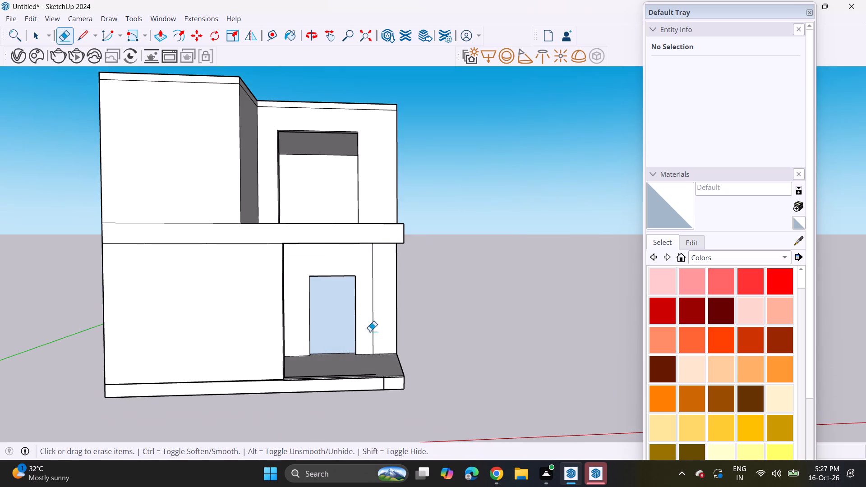
middle_click(375, 335)
scroll(375, 335, up, 2)
click(370, 330)
scroll(370, 330, up, 1)
click(372, 328)
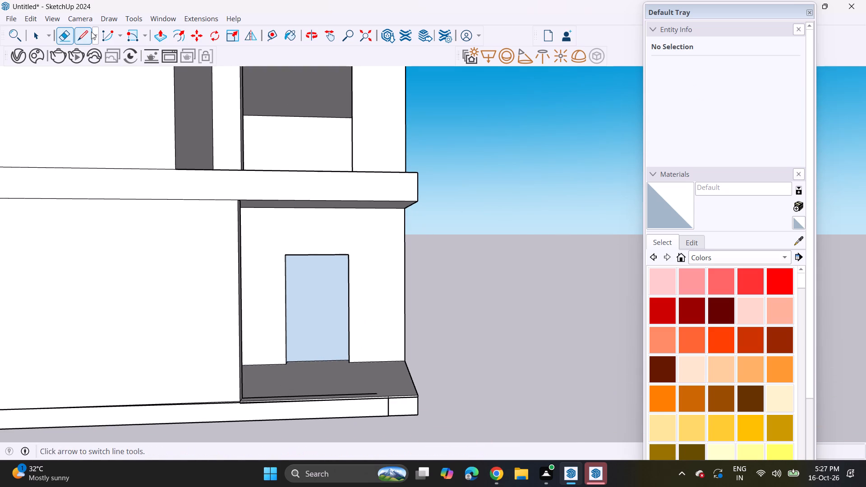
Draw a full-height vertical line near the outer corner of the recessed wall on both the ground floor and upper floor.
click(91, 32)
middle_drag(350, 226, 345, 223)
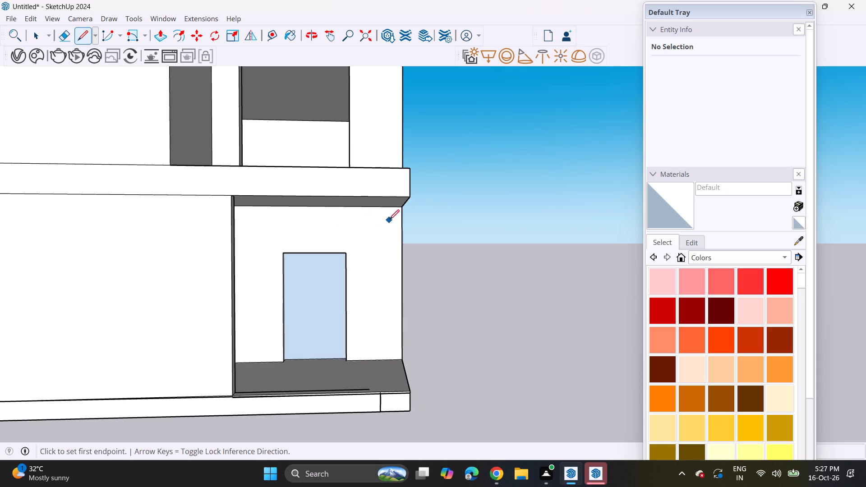
click(388, 210)
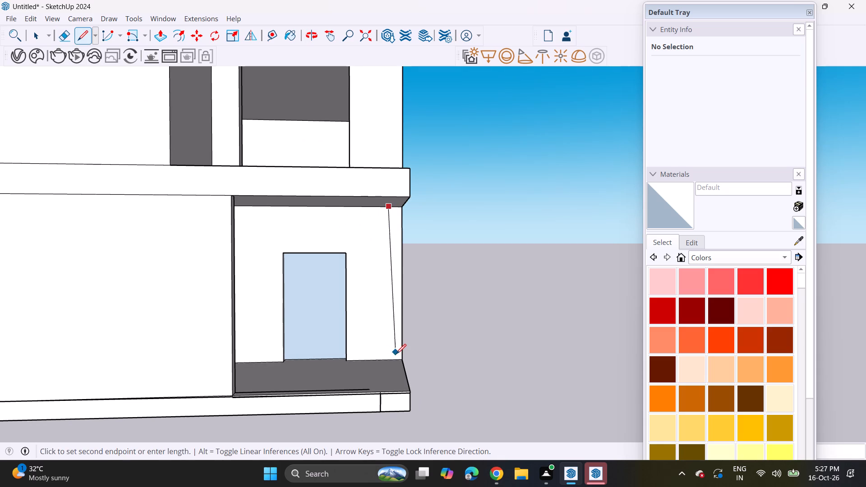
click(392, 359)
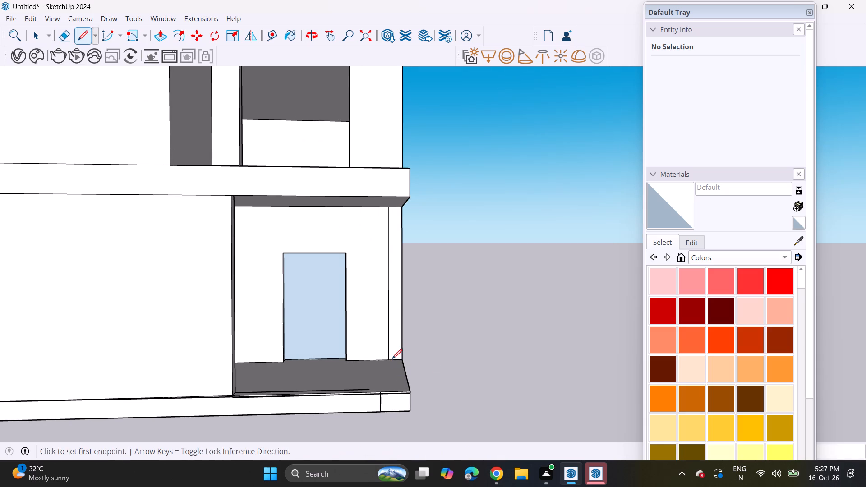
shift+middle_drag(388, 199, 388, 310)
middle_drag(383, 276, 387, 294)
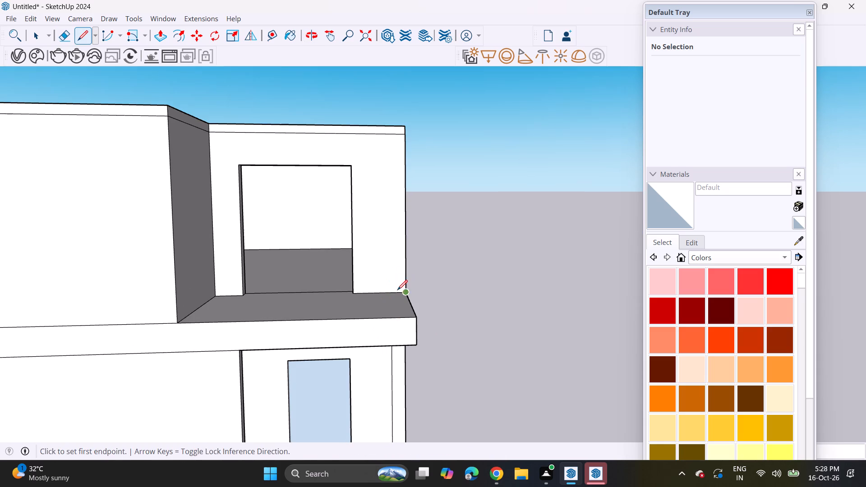
click(394, 292)
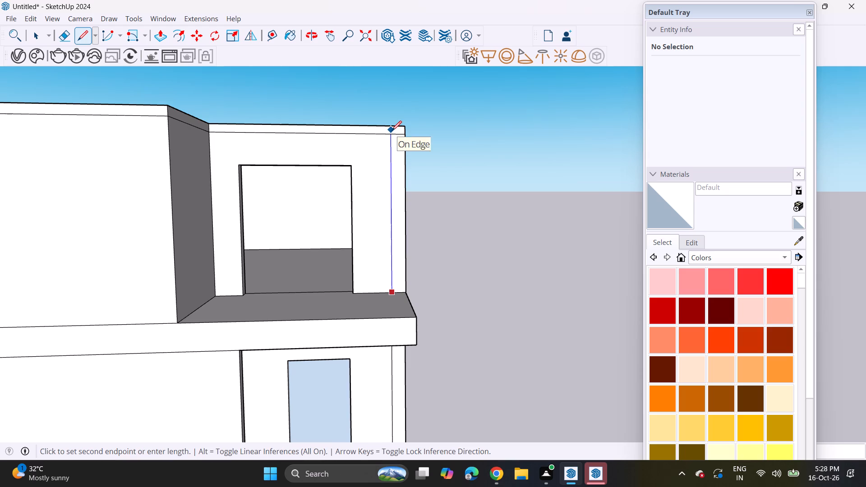
click(392, 137)
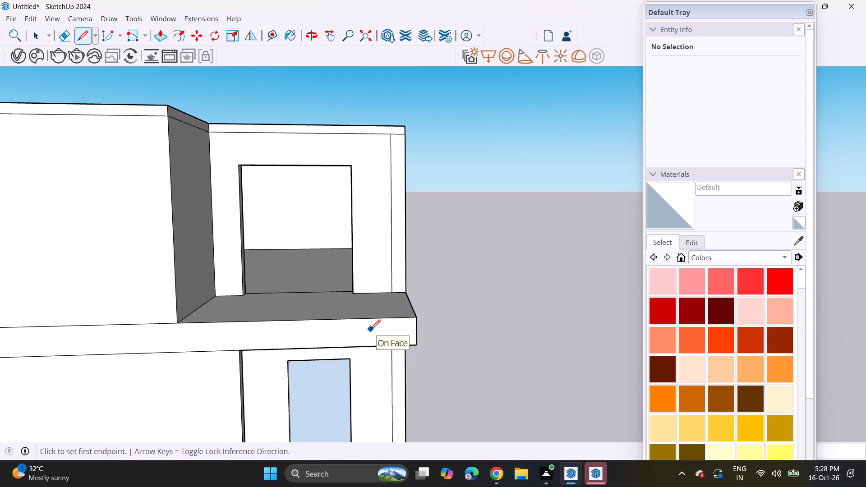
Extrude the narrow outer wall strips on the upper and ground floors forward to the slabs' front edge as side walls.
click(162, 42)
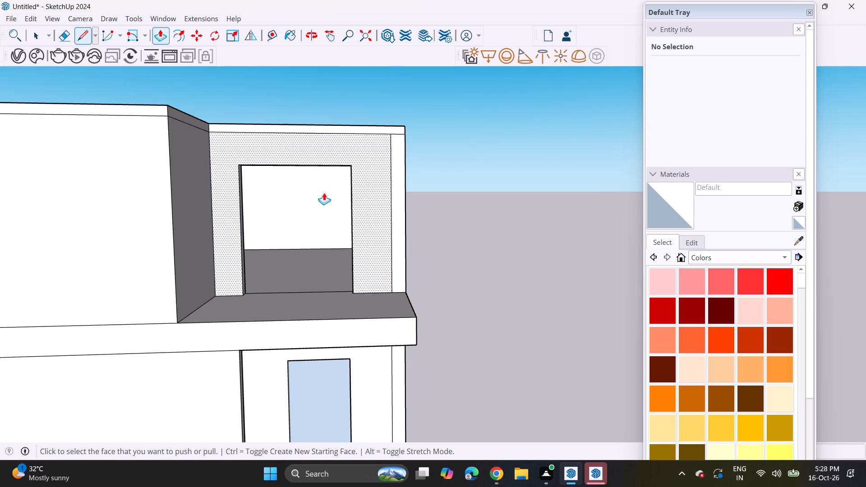
click(397, 251)
click(403, 278)
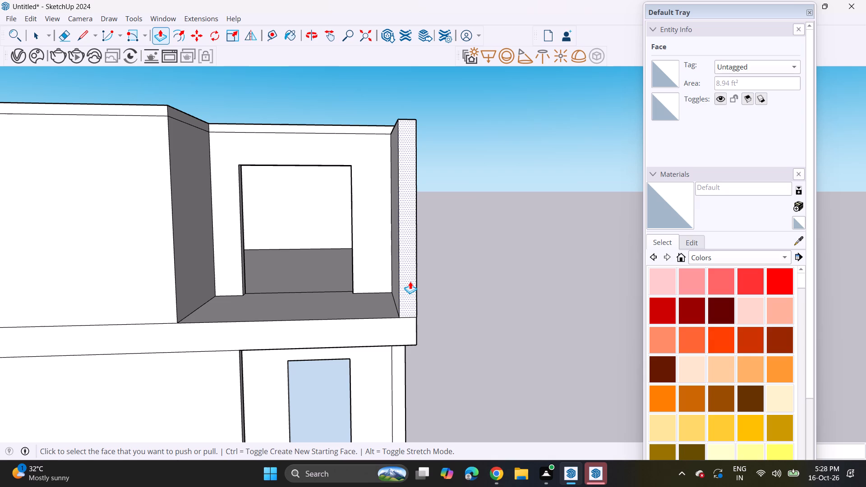
scroll(375, 381, down, 3)
shift+middle_drag(385, 380, 388, 318)
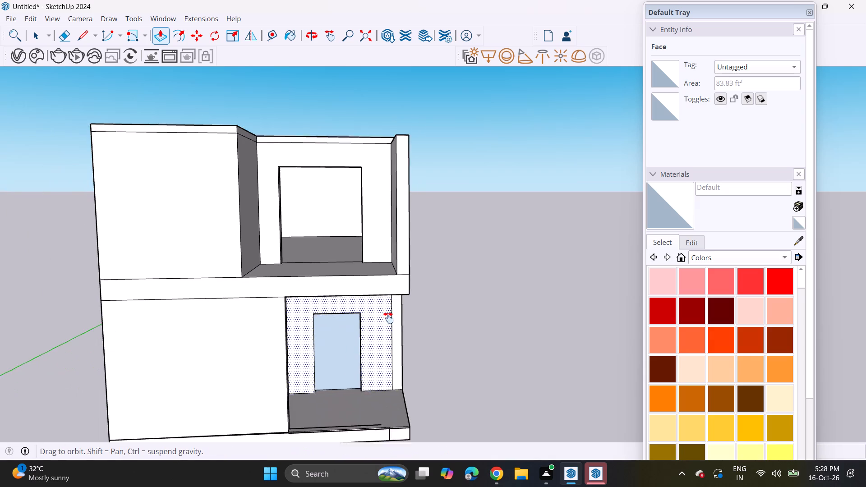
shift+middle_drag(388, 318, 388, 313)
click(400, 340)
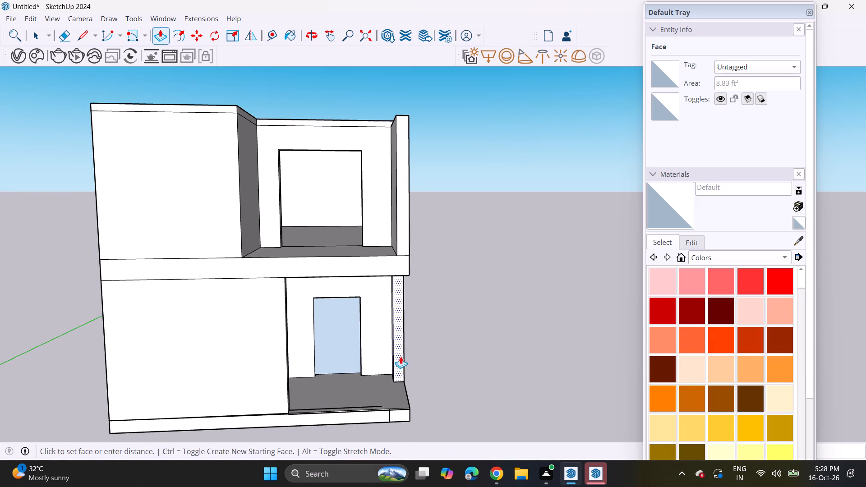
click(398, 402)
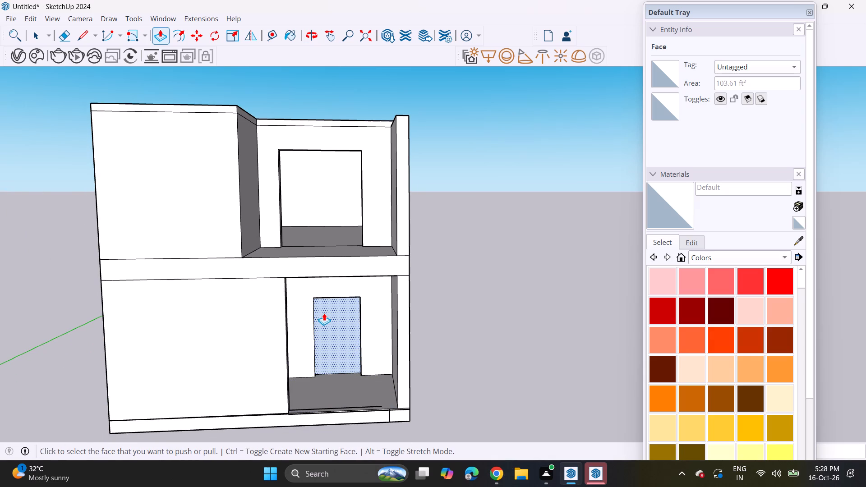
Draw a vertical line near the projecting front wall's far edge, from the roof's top edge down through the base.
scroll(308, 311, down, 3)
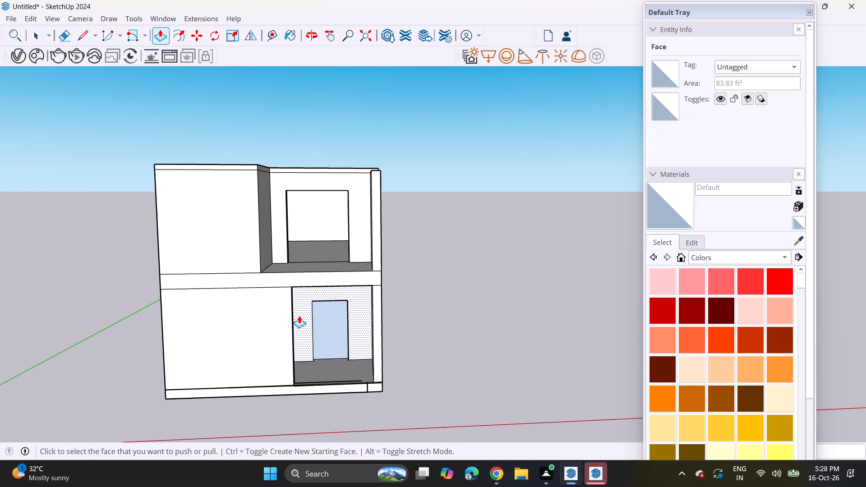
scroll(231, 345, down, 1)
click(81, 34)
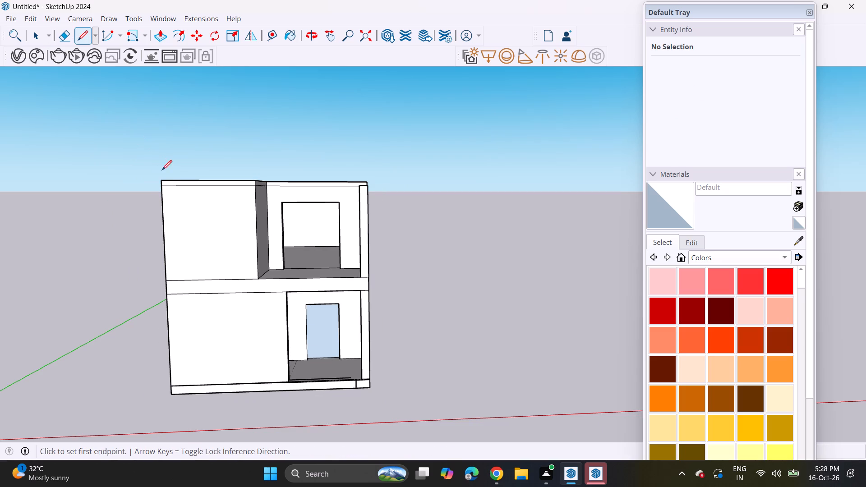
scroll(164, 188, up, 7)
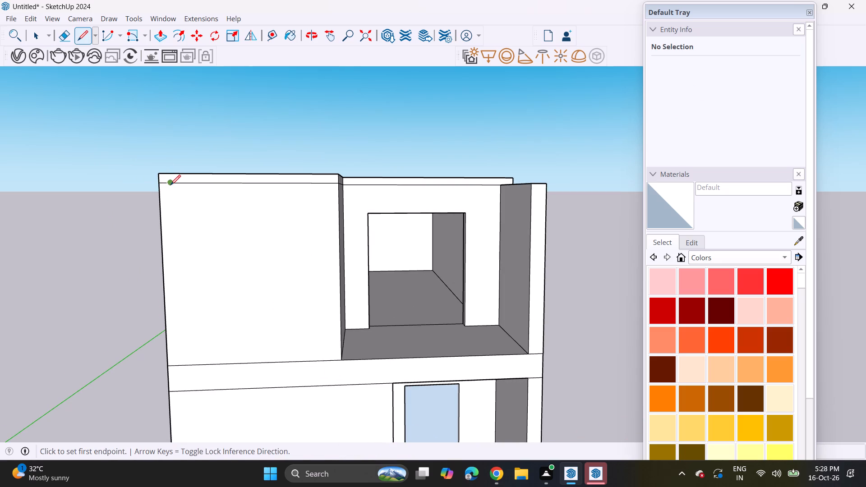
click(170, 185)
scroll(162, 307, down, 3)
shift+middle_drag(175, 335, 174, 196)
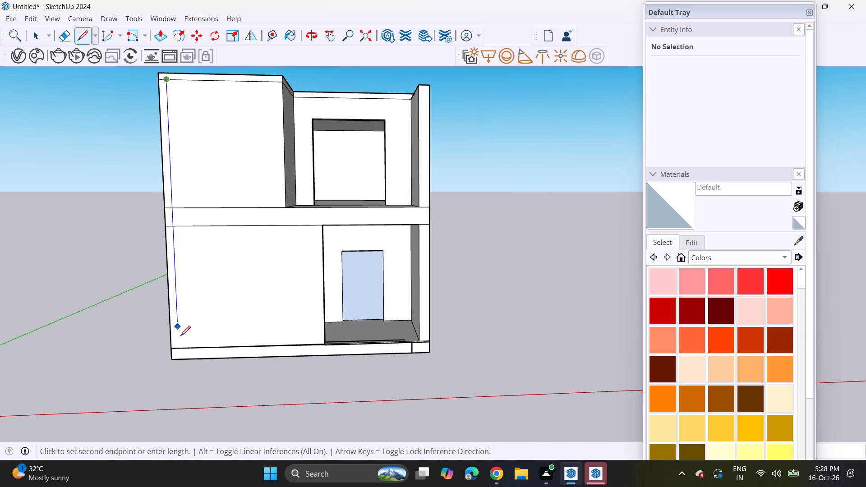
click(180, 348)
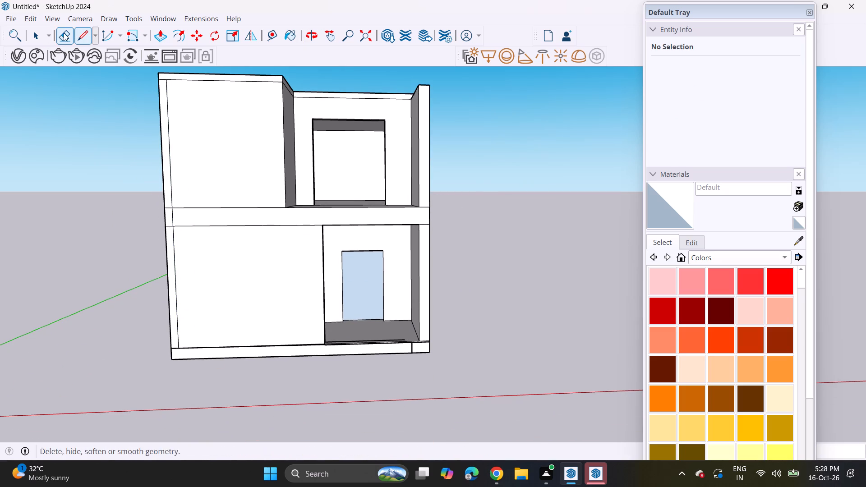
click(182, 343)
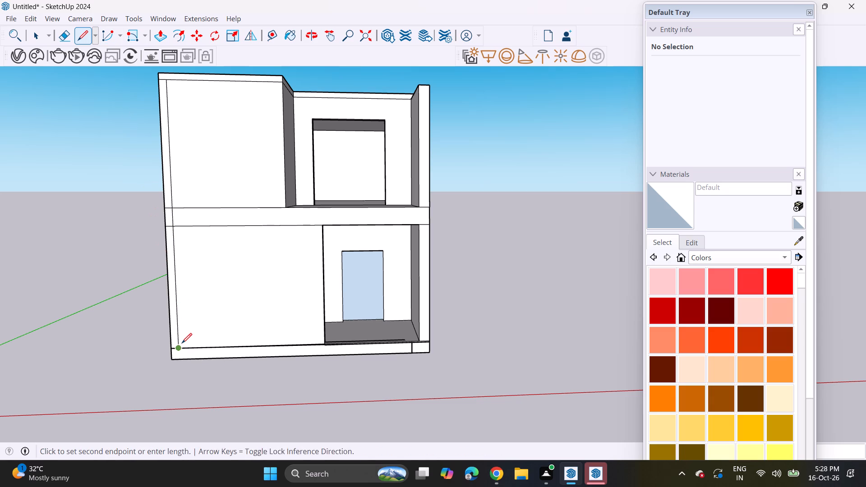
click(182, 358)
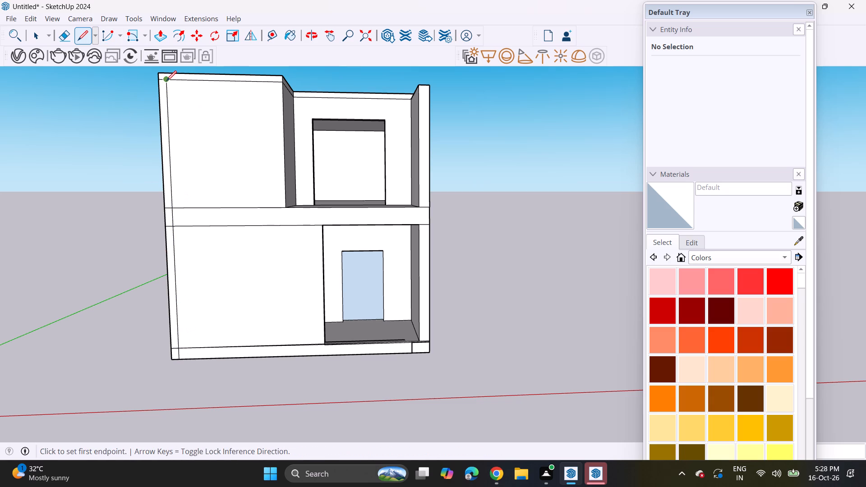
click(166, 81)
click(167, 72)
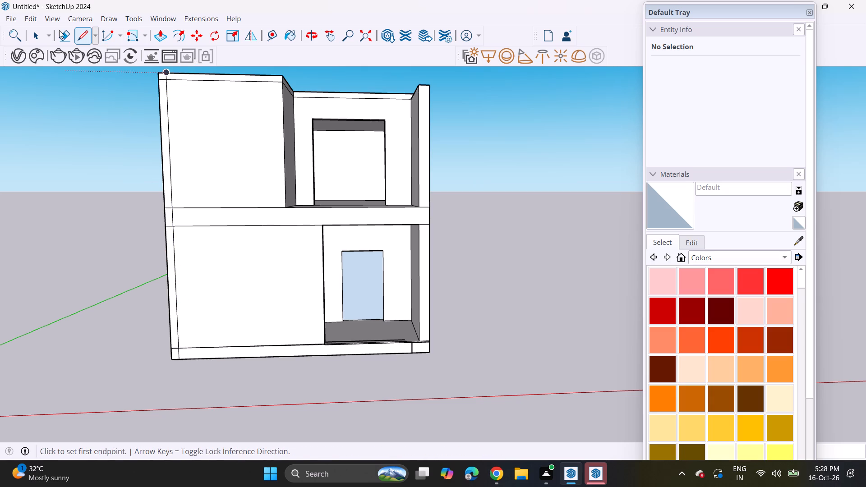
Erase the horizontal roof, slab and base edges crossing the narrow vertical strip at the projecting front wall's far edge.
click(62, 32)
click(162, 80)
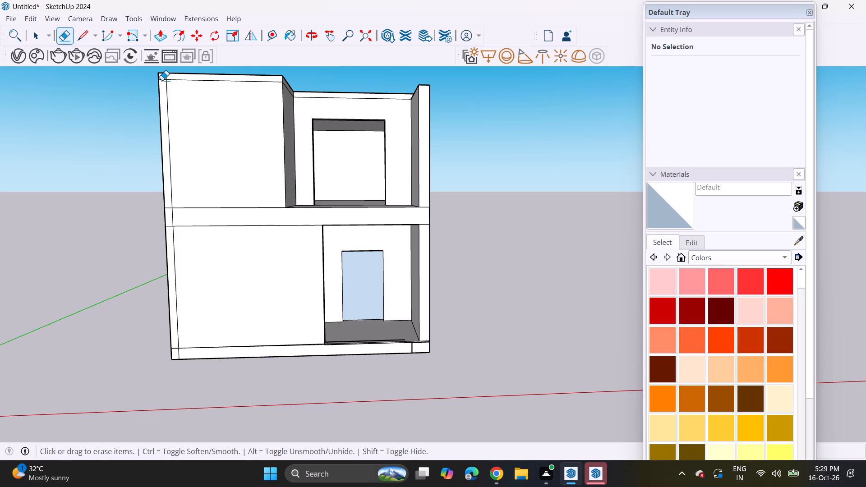
scroll(152, 225, up, 10)
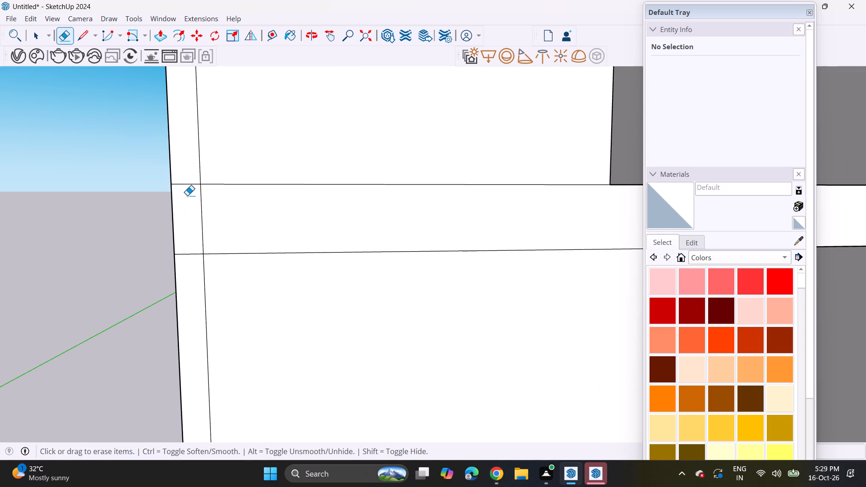
drag(184, 181, 185, 272)
scroll(180, 271, down, 10)
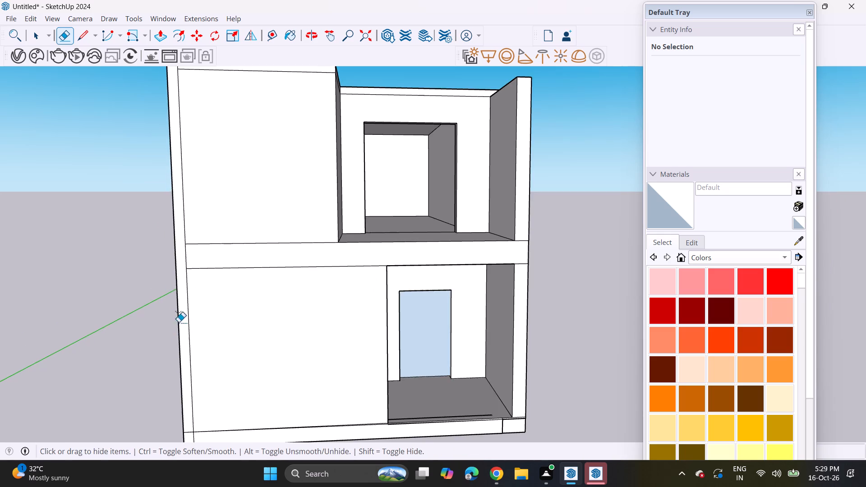
shift+middle_drag(179, 315, 181, 189)
scroll(175, 291, up, 9)
drag(196, 355, 196, 376)
Extrude the full-height narrow strip at the projecting front wall's far edge forward as a side wall.
scroll(191, 360, down, 4)
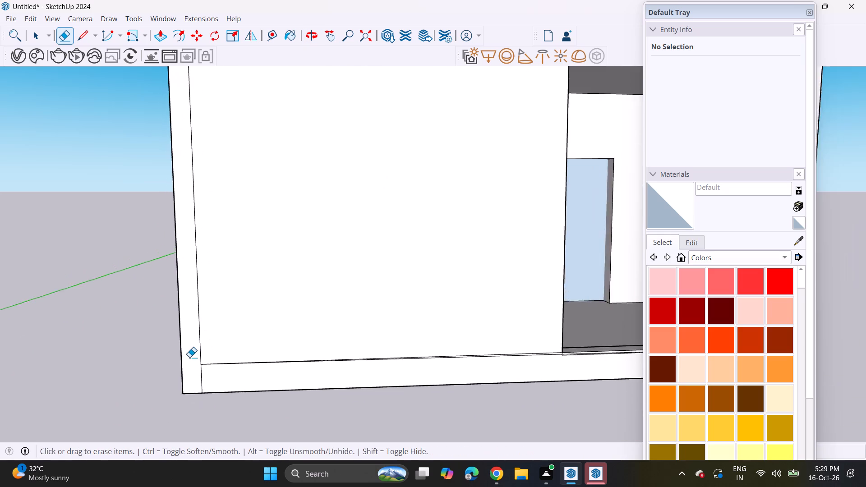
scroll(189, 357, down, 13)
shift+middle_drag(182, 256, 186, 291)
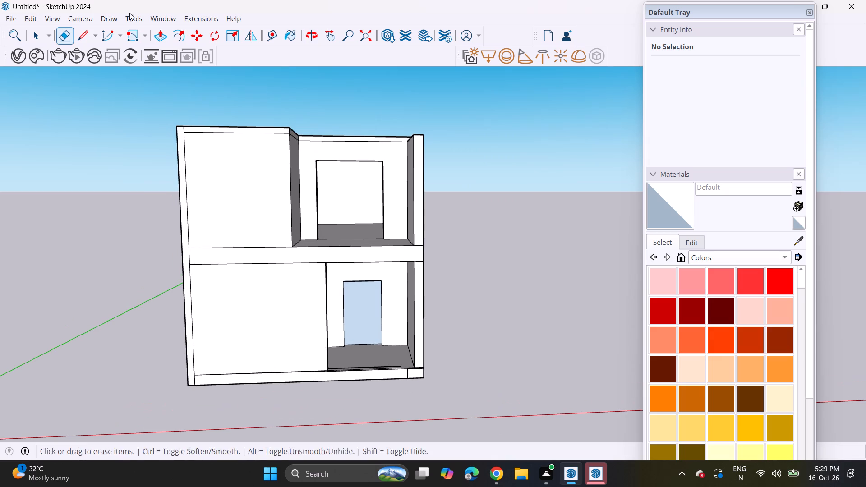
click(164, 29)
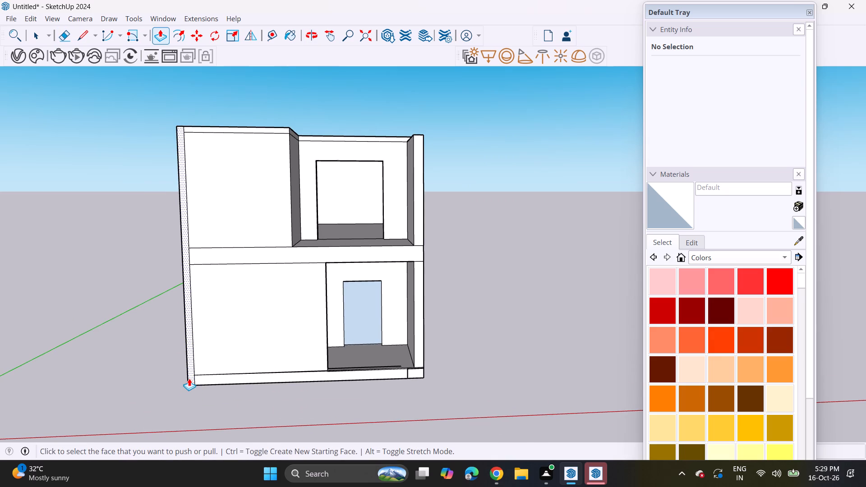
click(189, 378)
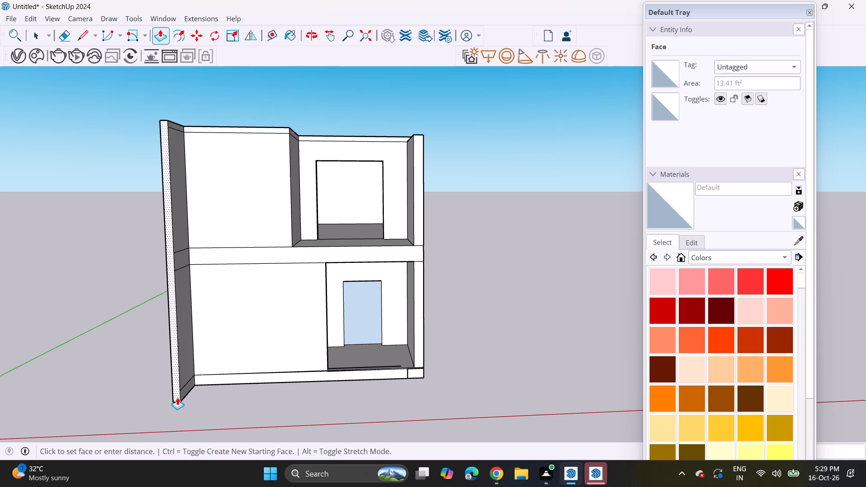
click(177, 397)
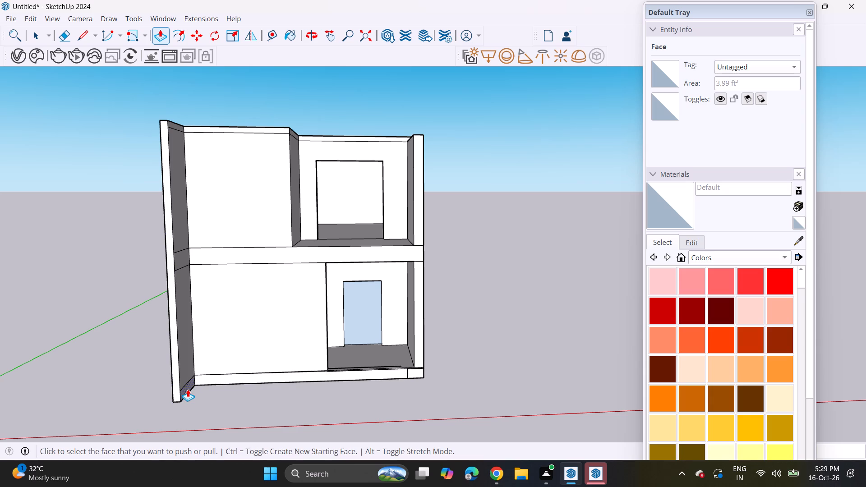
Extrude the base section of the new side wall's inner face along the front wall to its recess-side corner, forming a ledge.
click(188, 389)
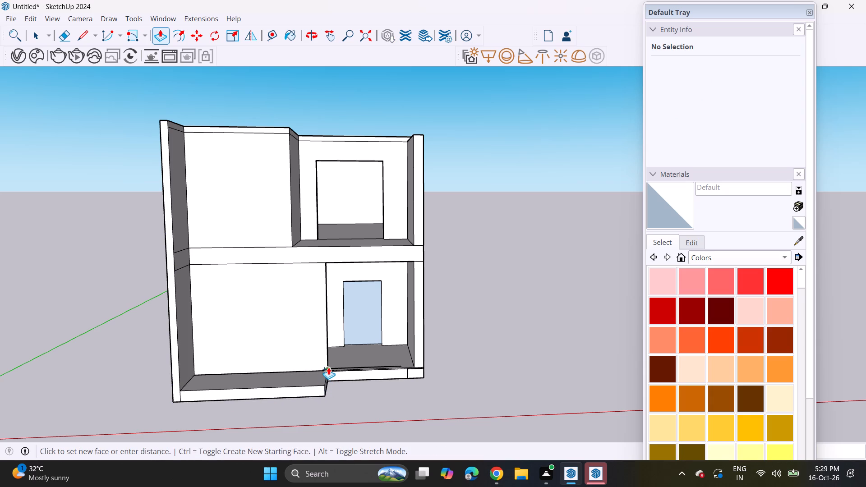
click(327, 363)
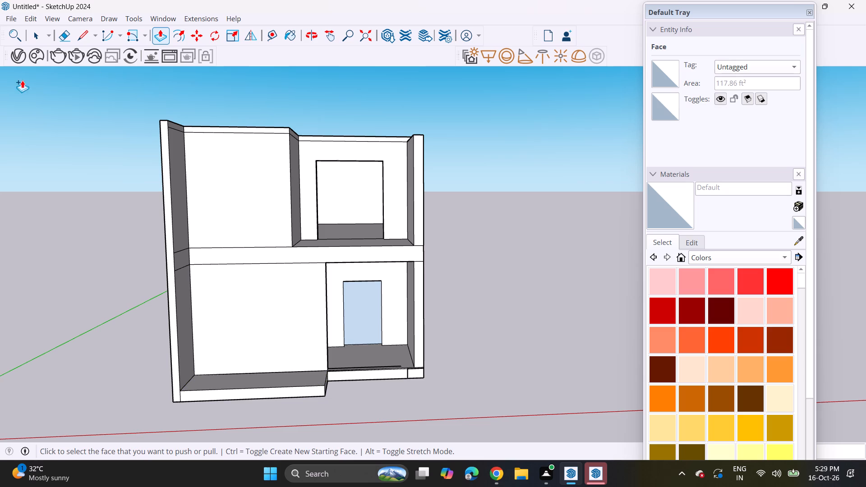
Draw a vertical line on the ground-floor front wall near its recess-side edge, from the ledge to a little below the slab.
click(80, 31)
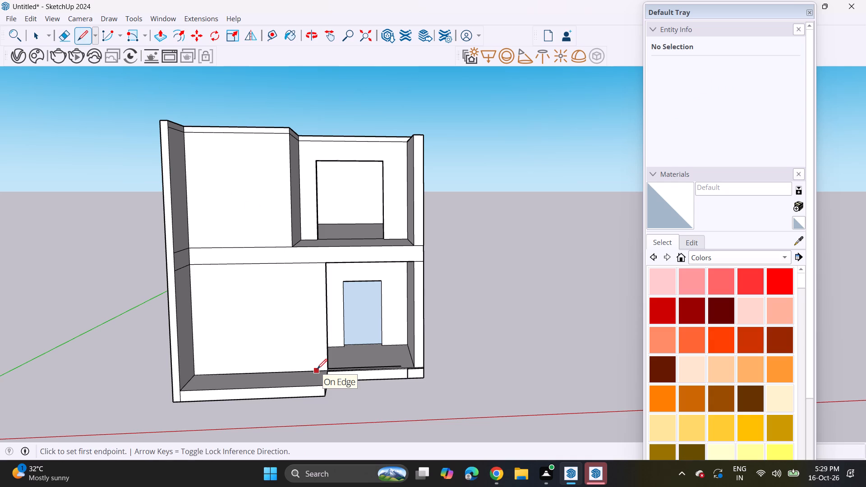
click(317, 369)
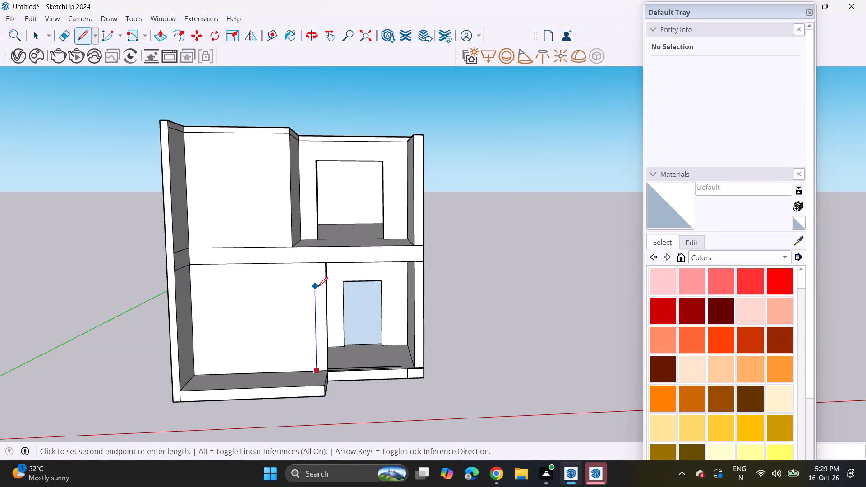
click(318, 287)
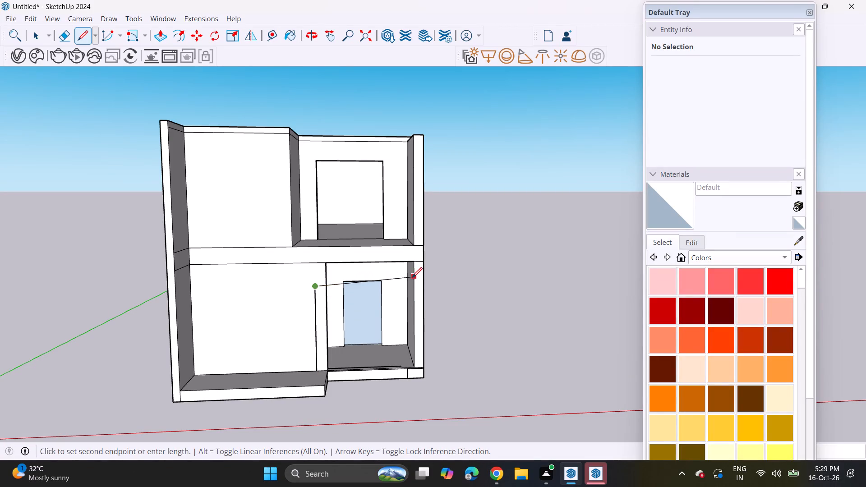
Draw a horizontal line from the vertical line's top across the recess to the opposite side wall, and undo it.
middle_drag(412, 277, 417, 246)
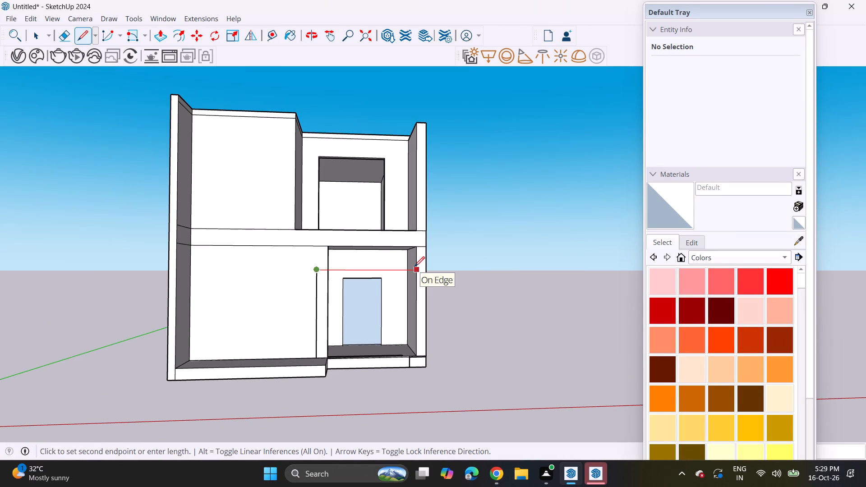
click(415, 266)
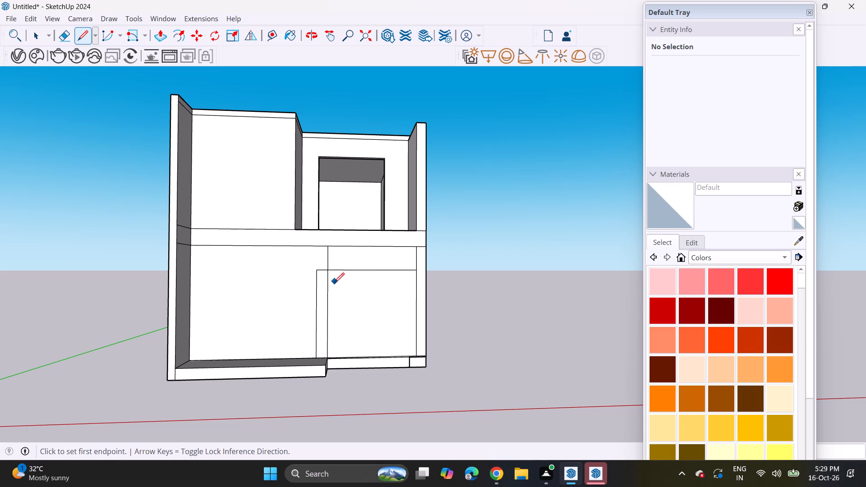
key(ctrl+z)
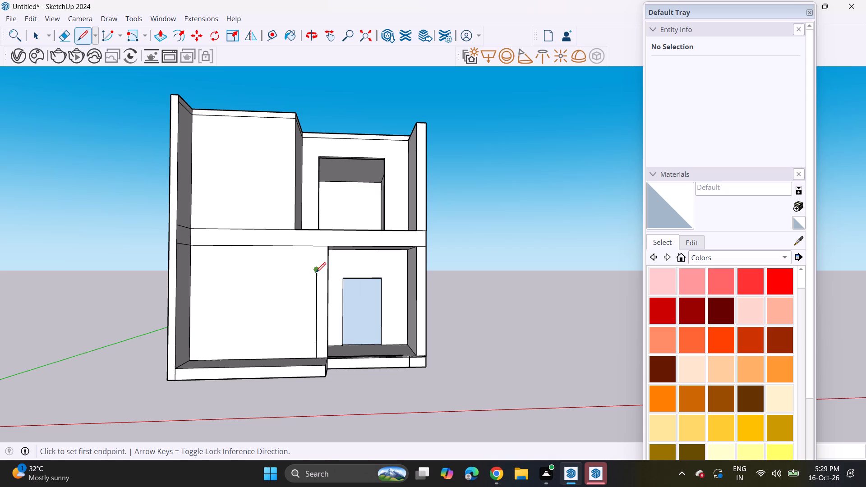
Draw a short horizontal line from the vertical line's top to the front wall's recess-side edge, closing a narrow rectangle.
click(316, 272)
click(328, 269)
Extrude the narrow rectangle on the ground-floor front wall forward to the ledge's front edge as a low fin wall.
middle_drag(330, 275, 278, 289)
scroll(304, 283, up, 7)
shift+middle_drag(298, 296, 304, 235)
shift+scroll(298, 296, up, 1)
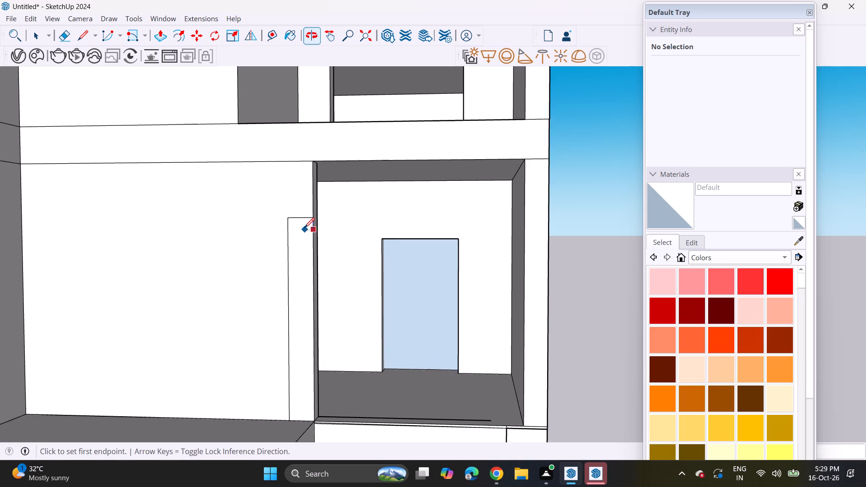
scroll(303, 232, down, 4)
scroll(285, 276, down, 3)
middle_drag(290, 279, 278, 322)
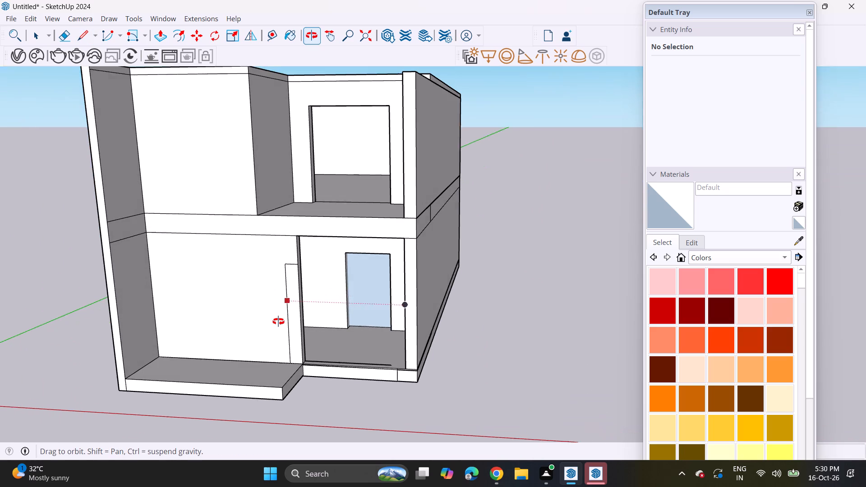
middle_drag(278, 322, 277, 320)
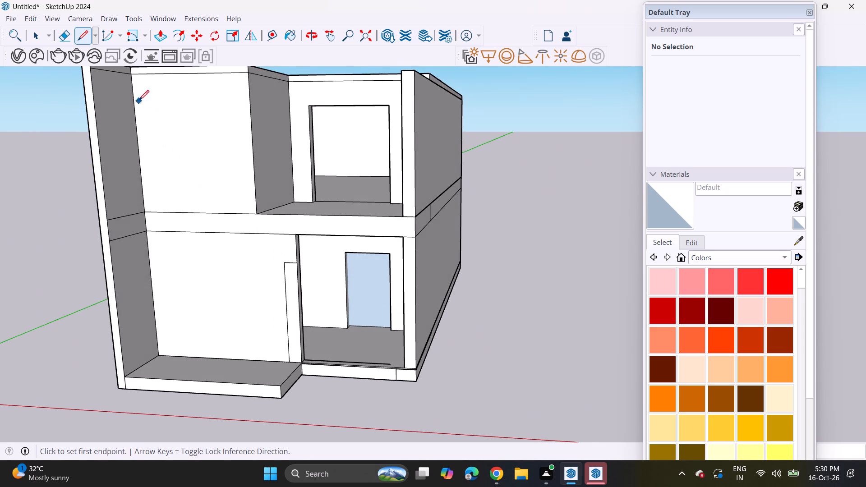
click(161, 37)
click(292, 311)
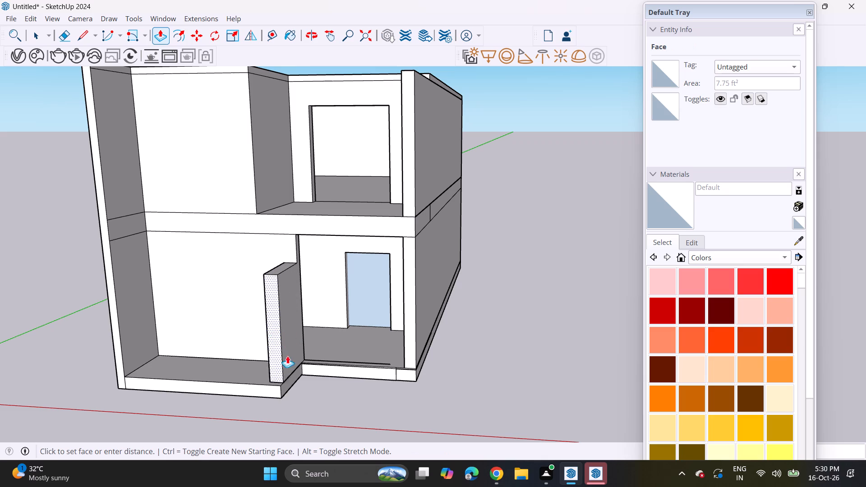
click(280, 386)
Draw a line across the fin wall's inner side face near its foot, from the front edge back to the front wall.
middle_drag(272, 367, 360, 347)
scroll(345, 347, up, 2)
middle_drag(329, 369, 318, 330)
middle_drag(313, 359, 360, 381)
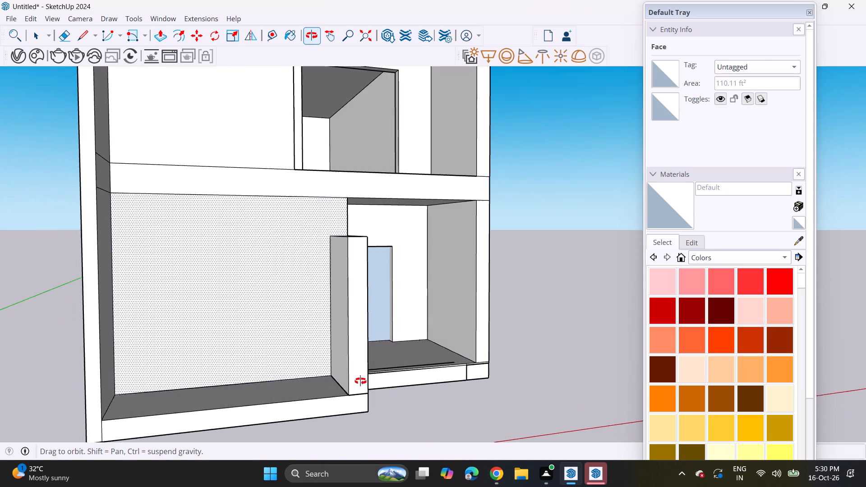
middle_drag(360, 381, 354, 376)
click(79, 38)
middle_drag(335, 443, 367, 442)
middle_drag(348, 379, 375, 384)
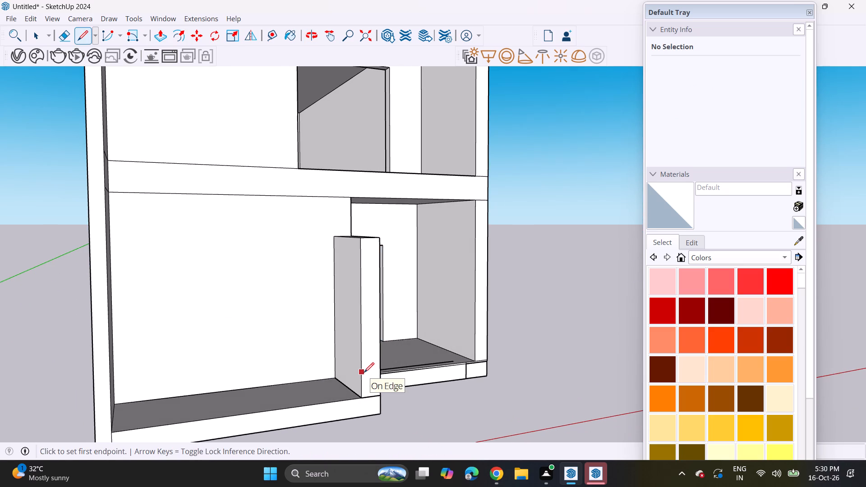
click(364, 371)
click(332, 357)
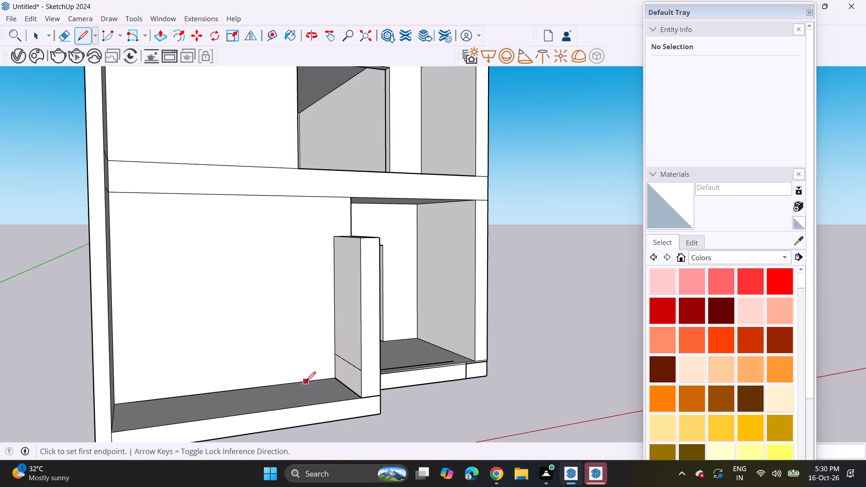
Draw a line across the ledge beside the fin wall, from the front wall to the ledge's front edge.
click(306, 381)
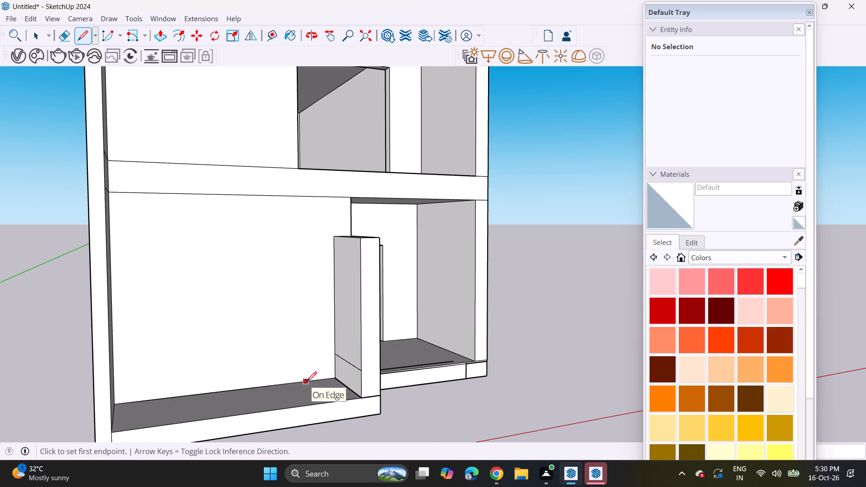
click(328, 405)
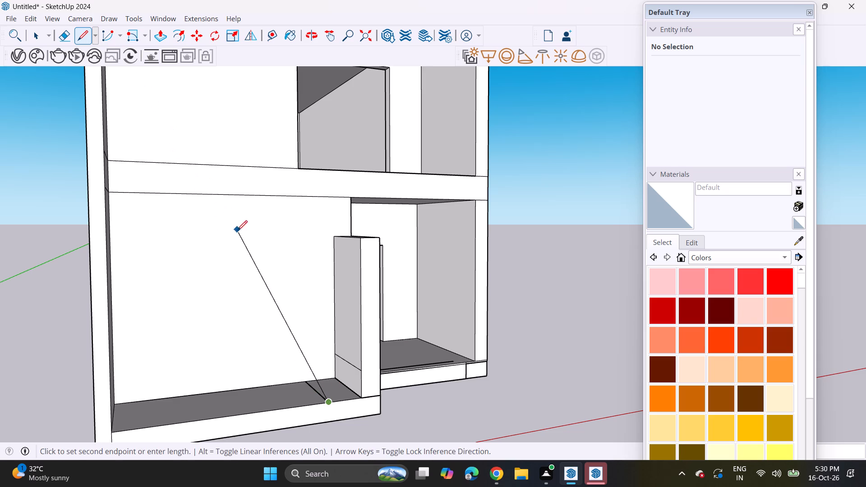
key(space)
Extrude the lower part of the fin wall's inner side face out to the line on the ledge.
click(160, 28)
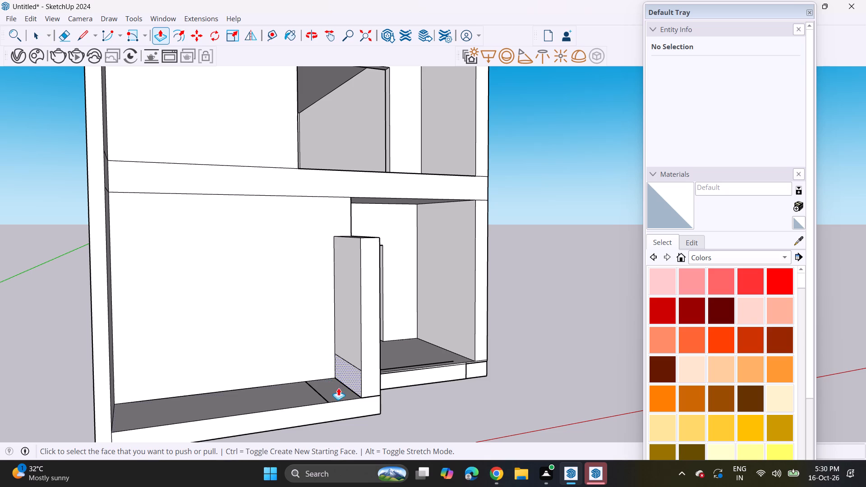
click(338, 388)
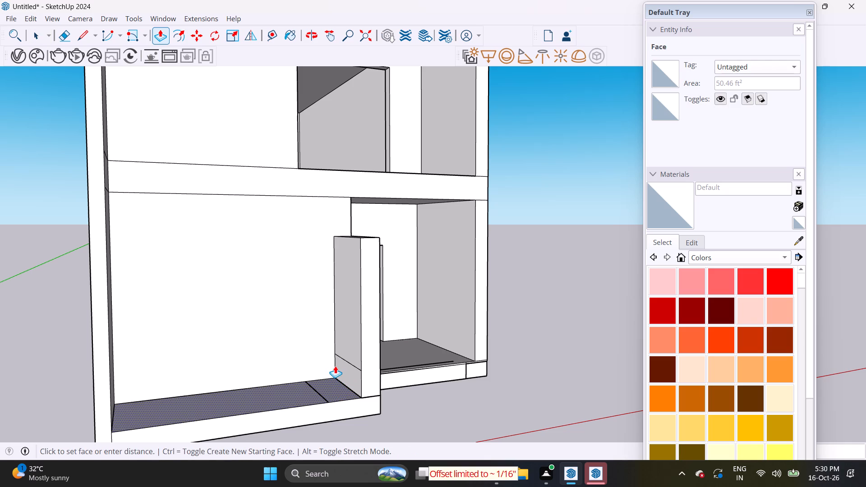
key(Escape)
click(347, 378)
click(323, 398)
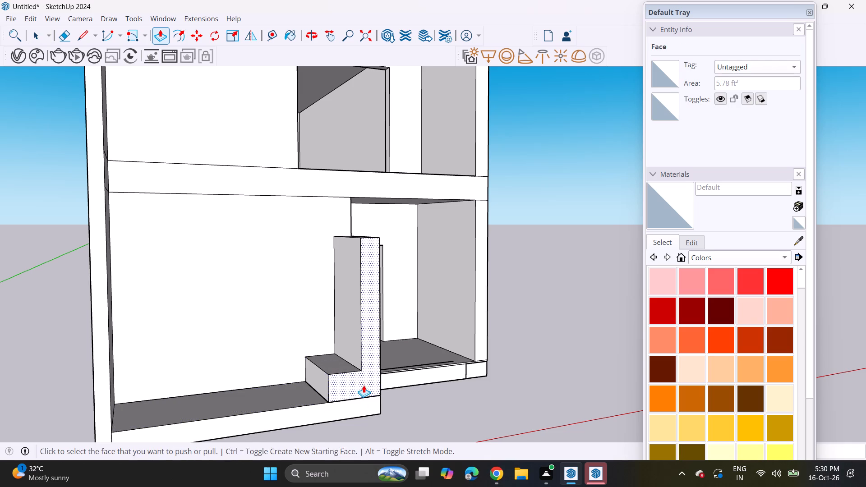
Draw a tangent 2 Point Arc on the fin wall's front face, from the foot block's lower outer corner to its upper inner corner.
middle_drag(364, 385, 308, 375)
scroll(280, 357, up, 1)
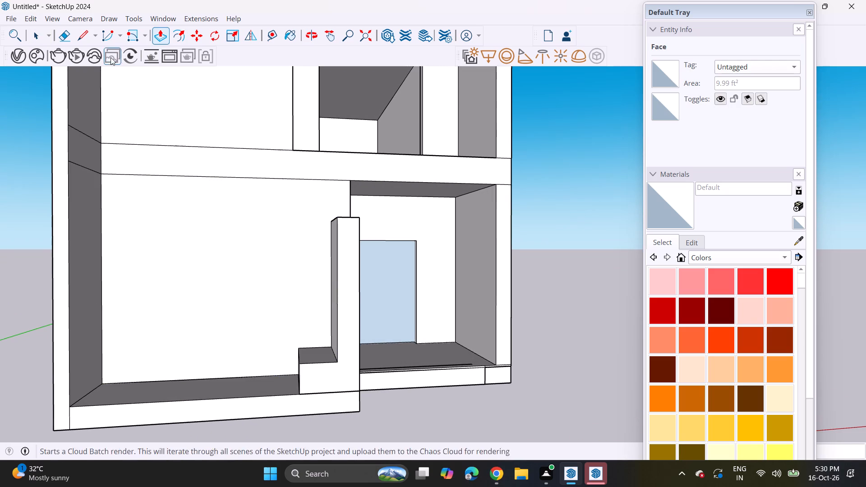
click(132, 37)
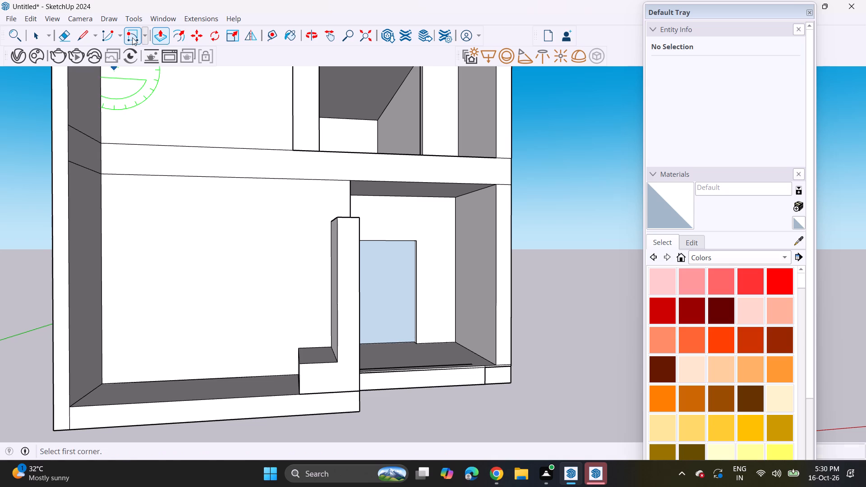
click(145, 37)
click(152, 63)
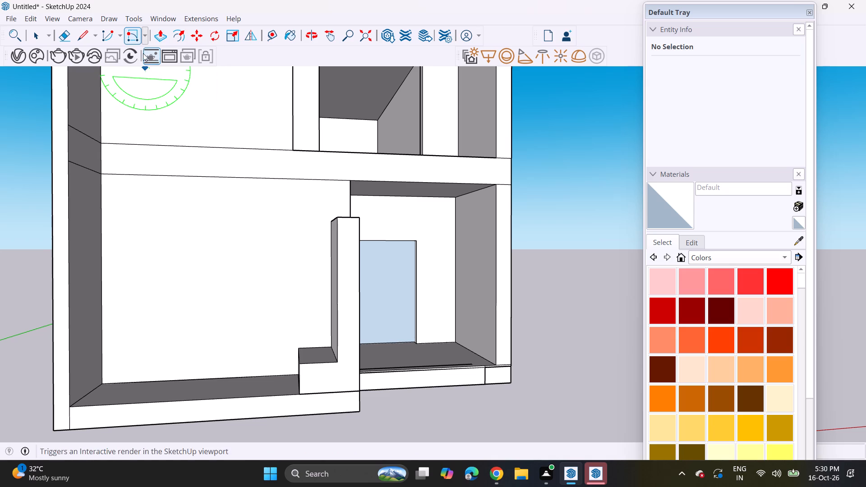
click(114, 36)
click(121, 37)
click(126, 71)
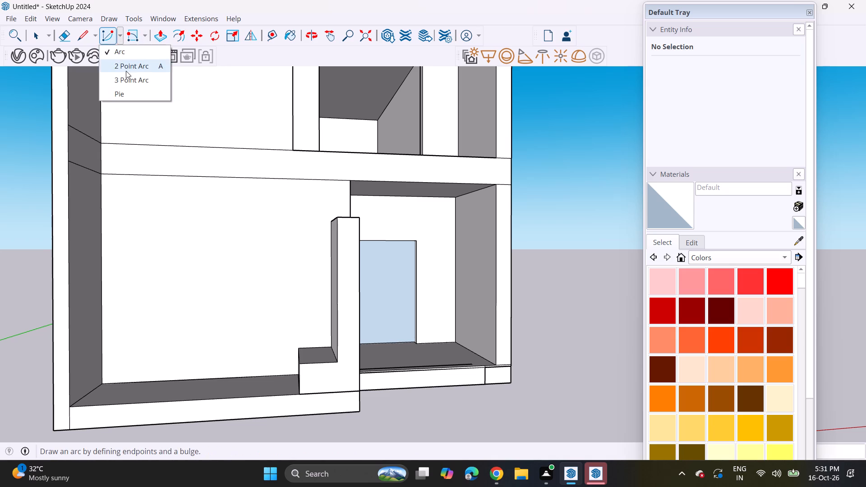
click(297, 395)
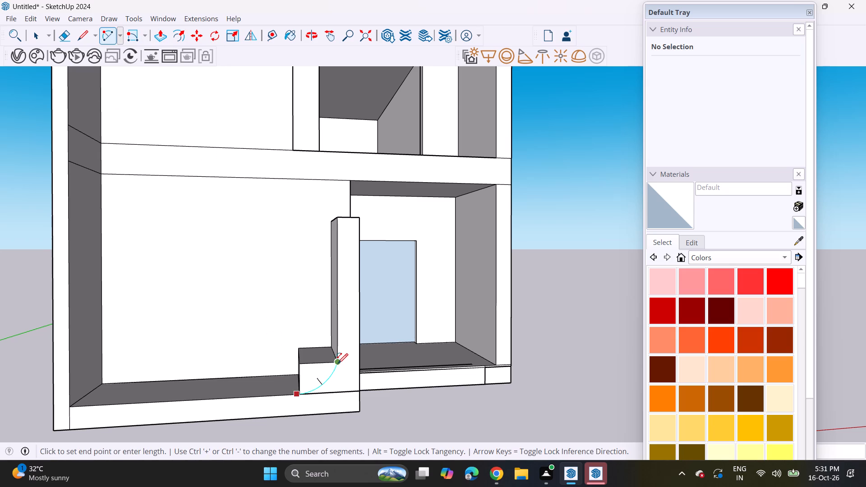
click(338, 363)
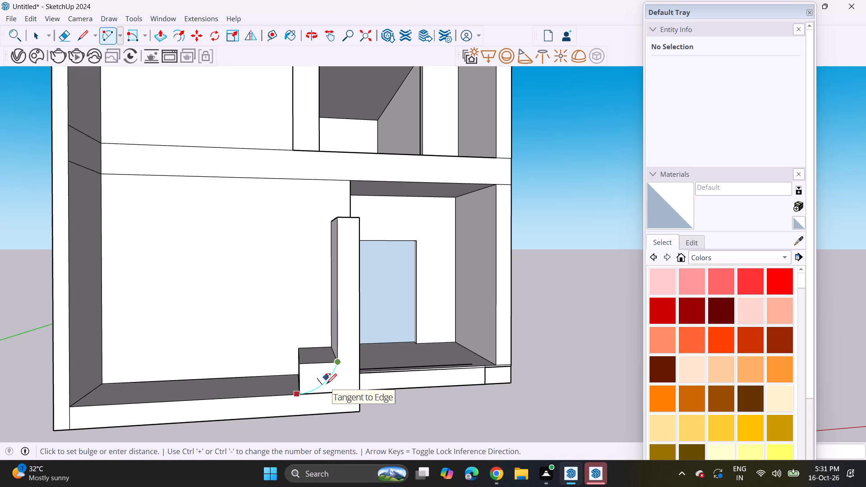
click(327, 384)
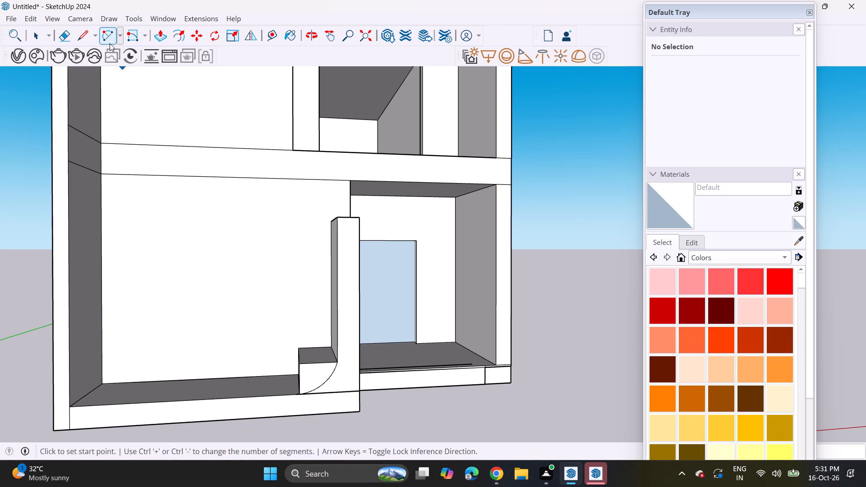
Push the waste area above the arc on the fin wall's foot block back 4' 3 3/8" to the front wall, leaving a curved foot.
click(64, 32)
click(165, 38)
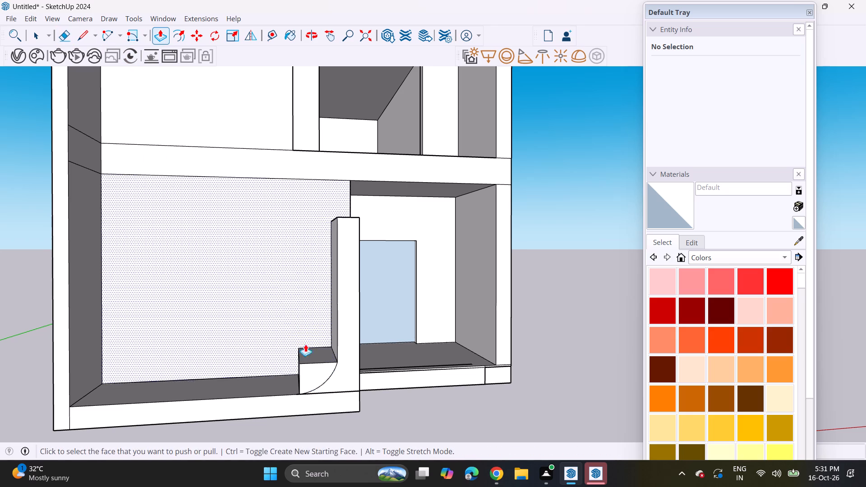
click(310, 376)
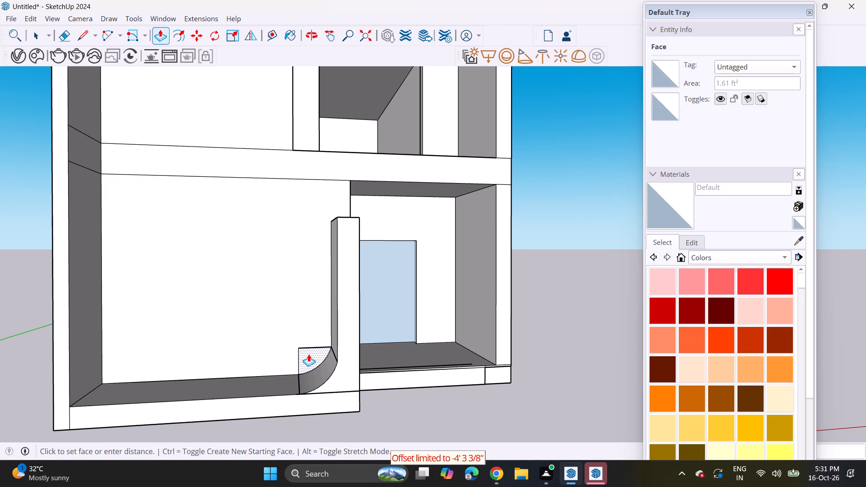
click(309, 354)
Erase the leftover foot block outline edges on the front wall above the curved foot.
click(58, 35)
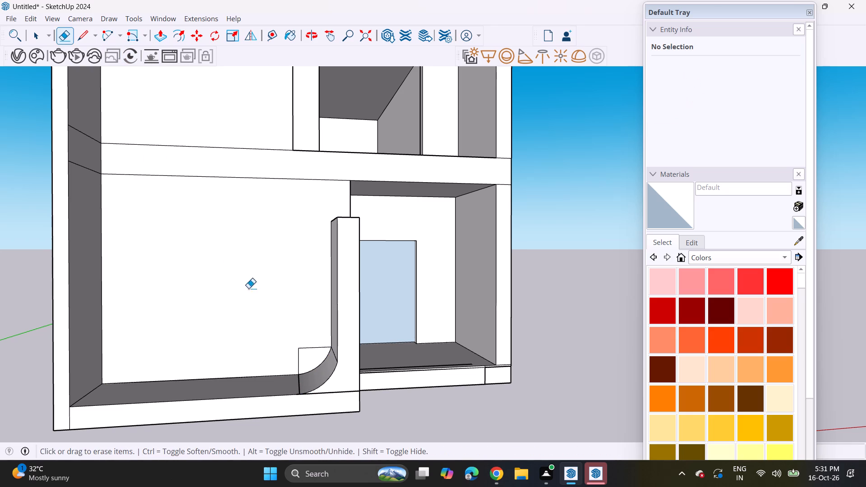
drag(313, 346, 309, 355)
drag(306, 356, 286, 360)
middle_drag(304, 388, 295, 356)
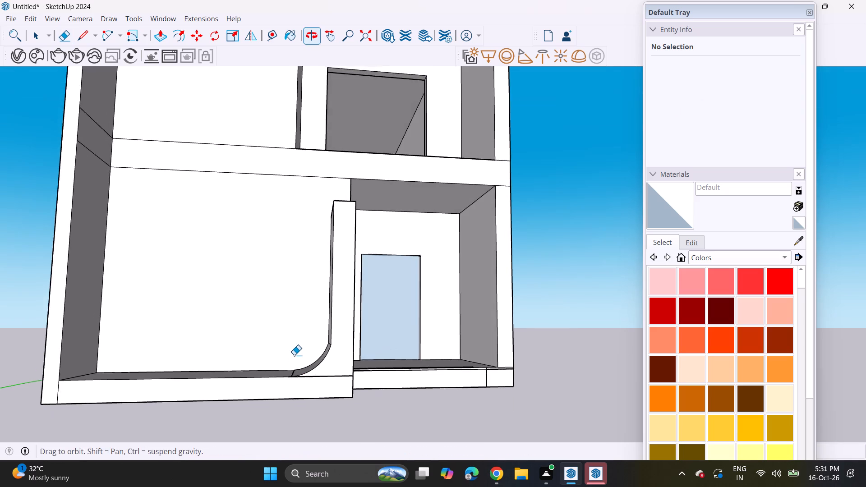
scroll(288, 345, down, 3)
middle_drag(309, 335, 282, 353)
middle_drag(286, 338, 263, 371)
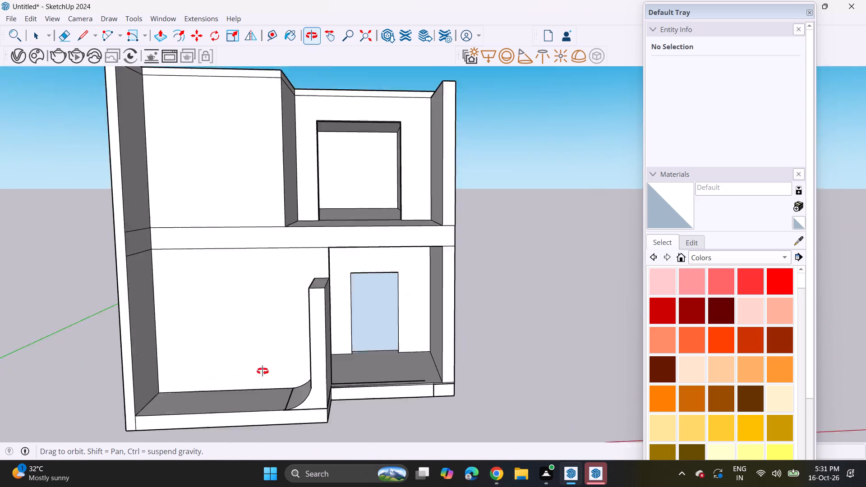
middle_drag(263, 371, 291, 405)
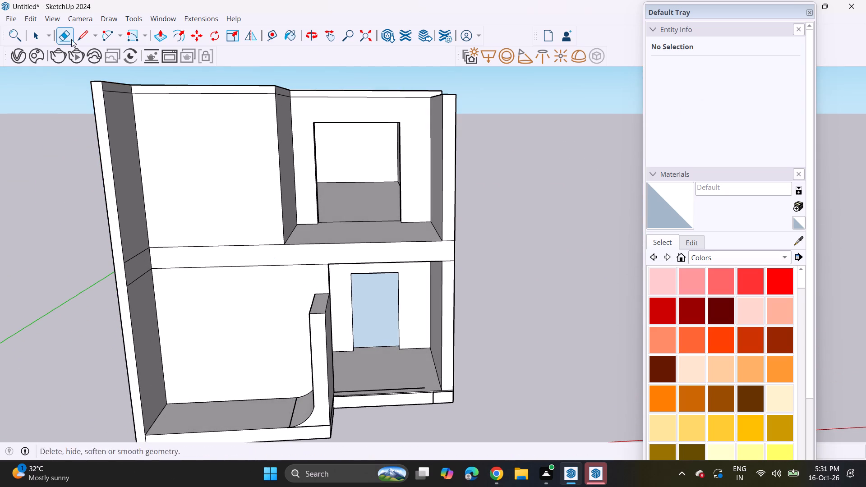
Extrude the fin wall's top face upward as a new section ending just below the upper floor slab.
click(162, 36)
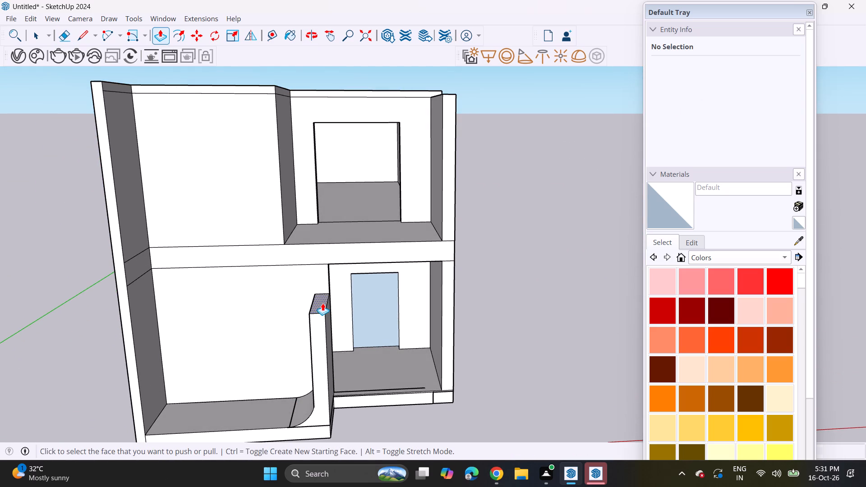
click(322, 303)
middle_drag(322, 294, 327, 237)
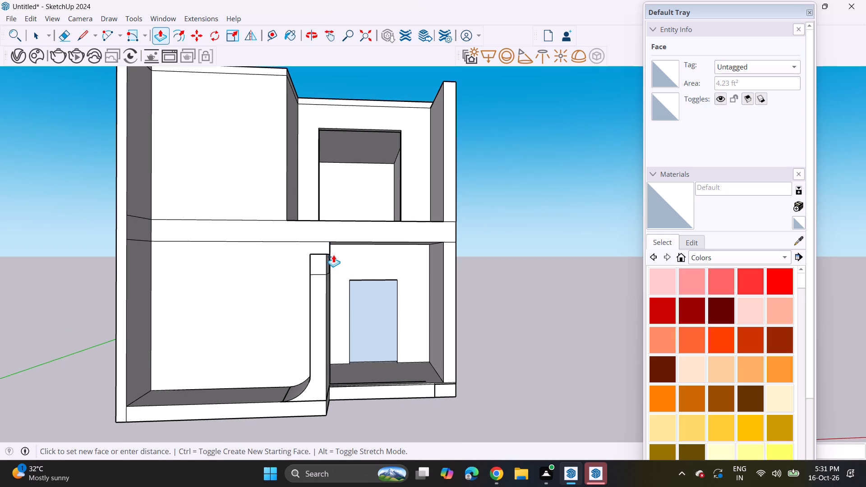
click(333, 255)
Extrude the new top section's side face as a beam across the door bay to the far side wall.
click(328, 265)
middle_drag(447, 280, 420, 277)
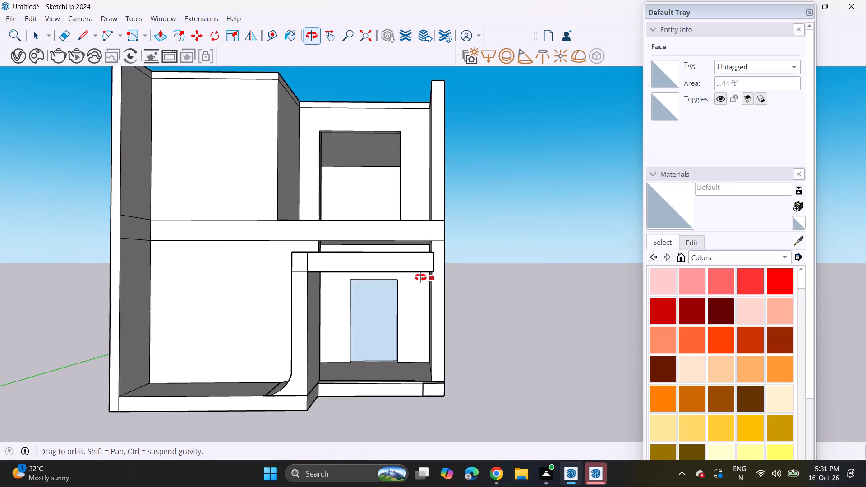
middle_drag(420, 277, 417, 277)
click(429, 285)
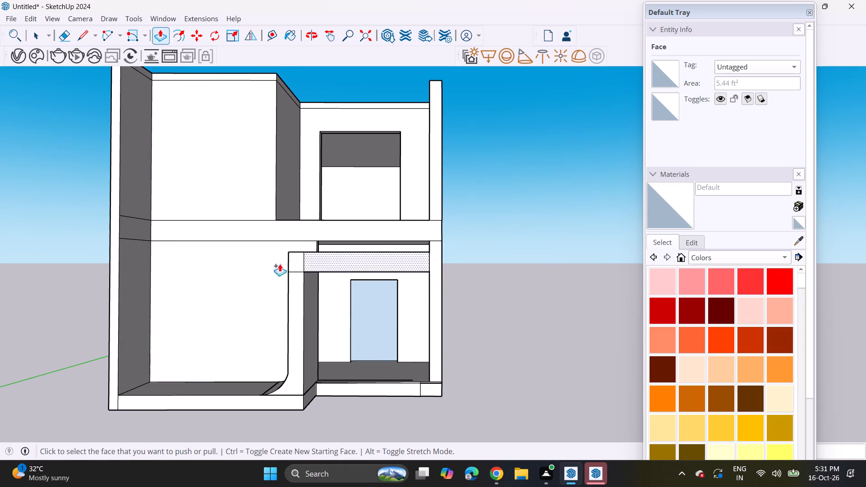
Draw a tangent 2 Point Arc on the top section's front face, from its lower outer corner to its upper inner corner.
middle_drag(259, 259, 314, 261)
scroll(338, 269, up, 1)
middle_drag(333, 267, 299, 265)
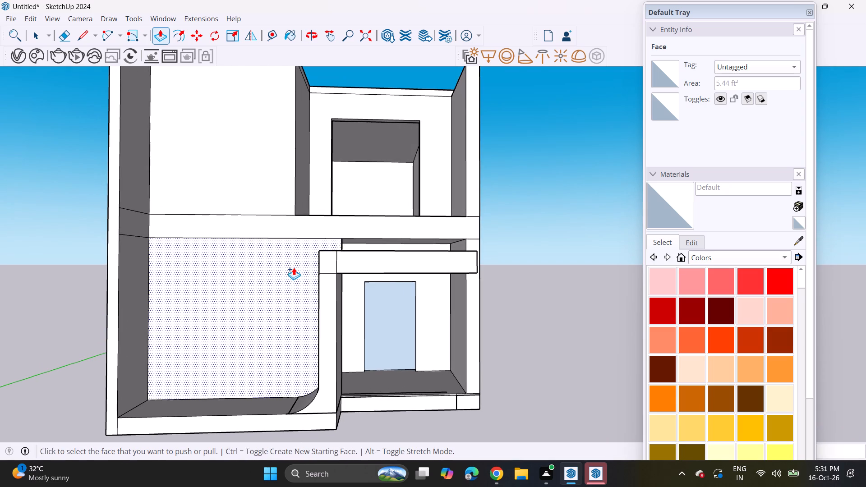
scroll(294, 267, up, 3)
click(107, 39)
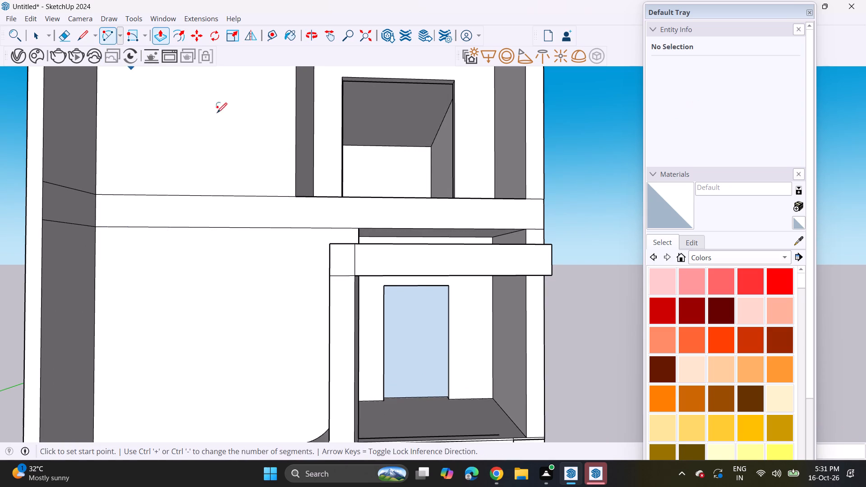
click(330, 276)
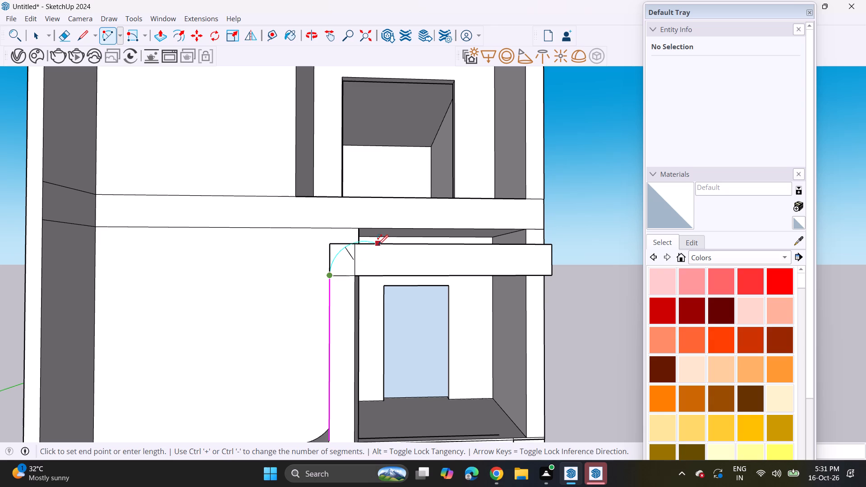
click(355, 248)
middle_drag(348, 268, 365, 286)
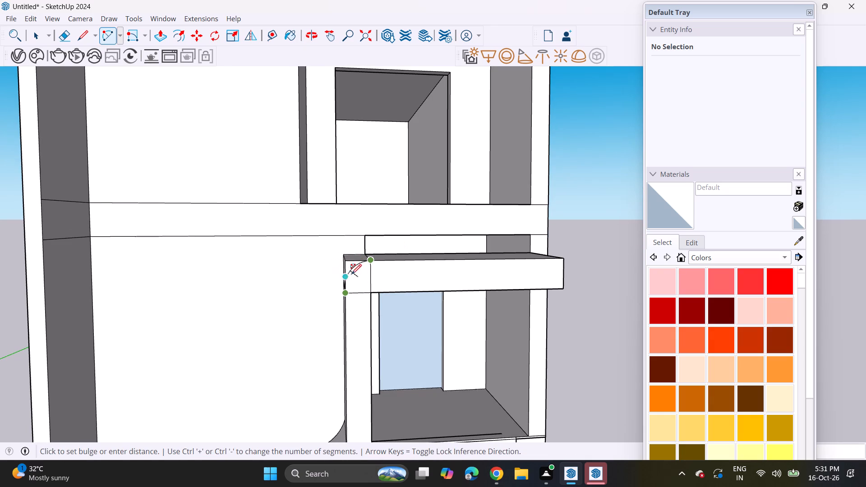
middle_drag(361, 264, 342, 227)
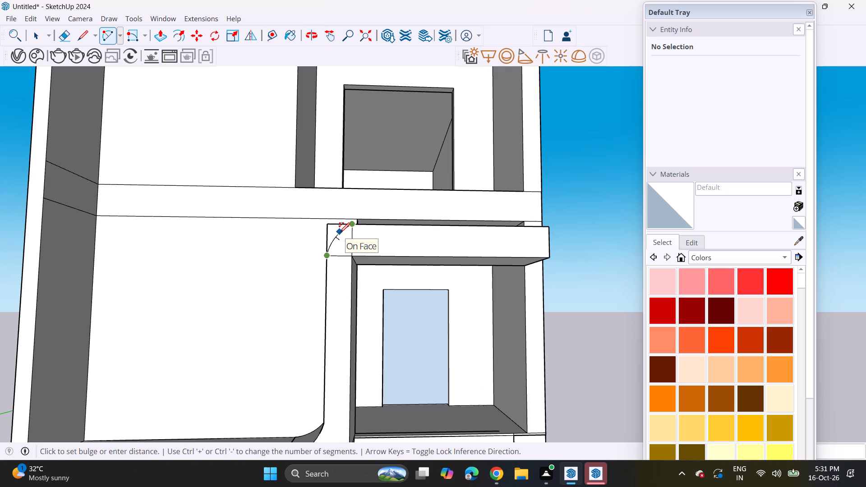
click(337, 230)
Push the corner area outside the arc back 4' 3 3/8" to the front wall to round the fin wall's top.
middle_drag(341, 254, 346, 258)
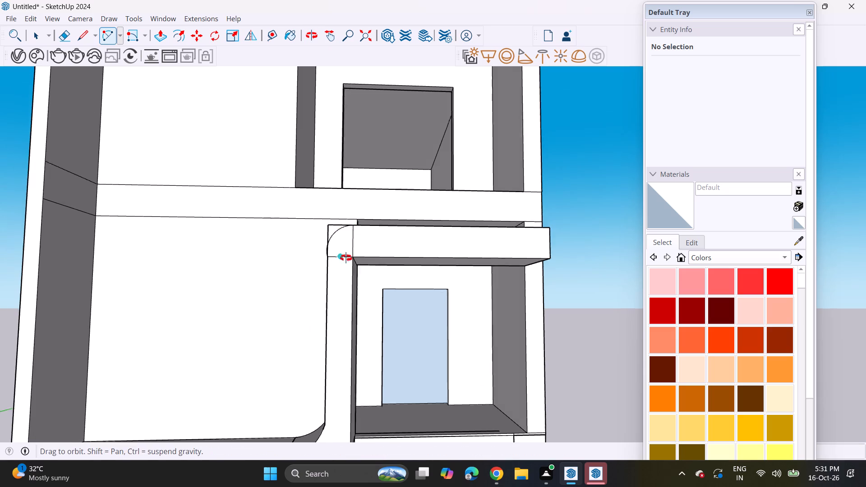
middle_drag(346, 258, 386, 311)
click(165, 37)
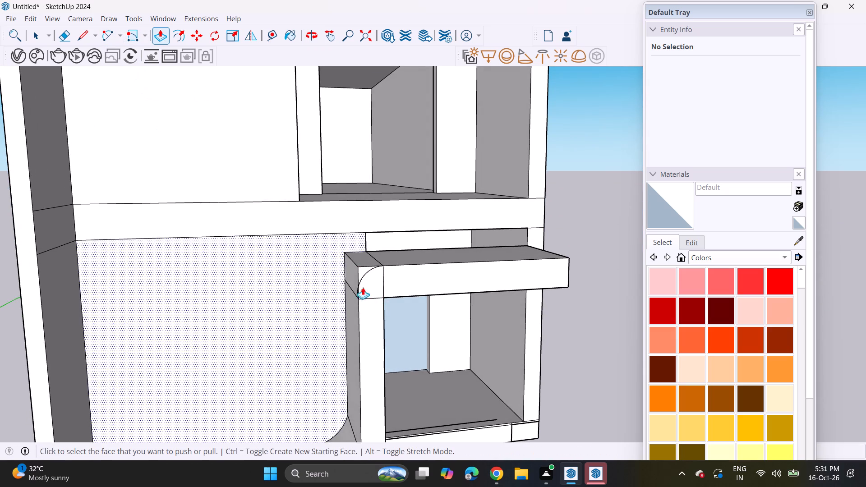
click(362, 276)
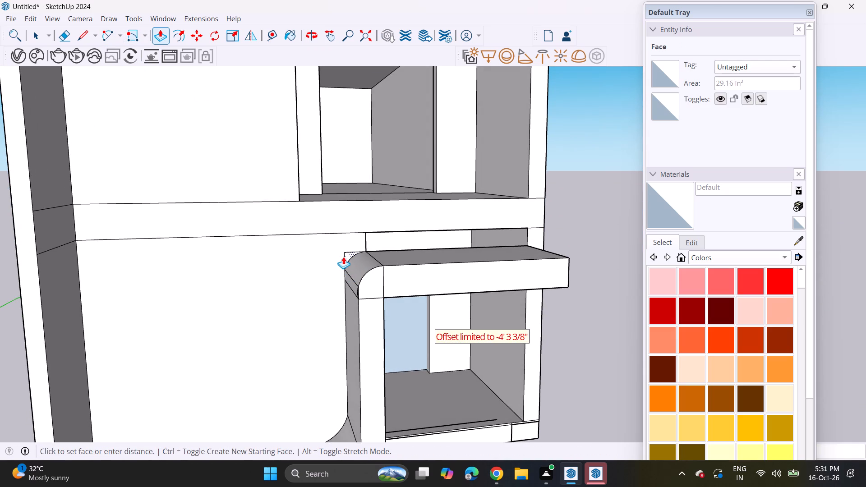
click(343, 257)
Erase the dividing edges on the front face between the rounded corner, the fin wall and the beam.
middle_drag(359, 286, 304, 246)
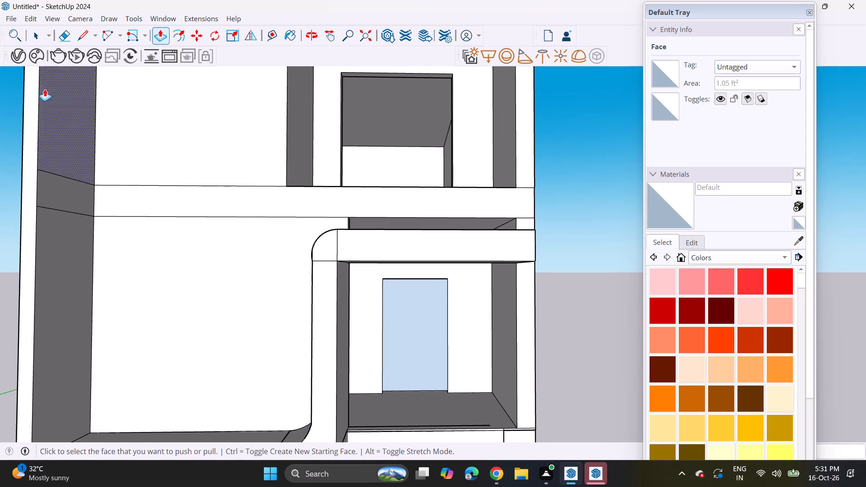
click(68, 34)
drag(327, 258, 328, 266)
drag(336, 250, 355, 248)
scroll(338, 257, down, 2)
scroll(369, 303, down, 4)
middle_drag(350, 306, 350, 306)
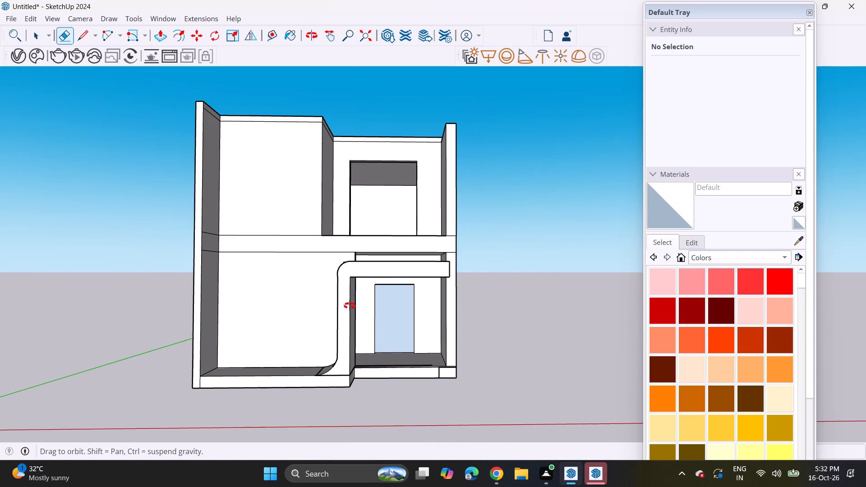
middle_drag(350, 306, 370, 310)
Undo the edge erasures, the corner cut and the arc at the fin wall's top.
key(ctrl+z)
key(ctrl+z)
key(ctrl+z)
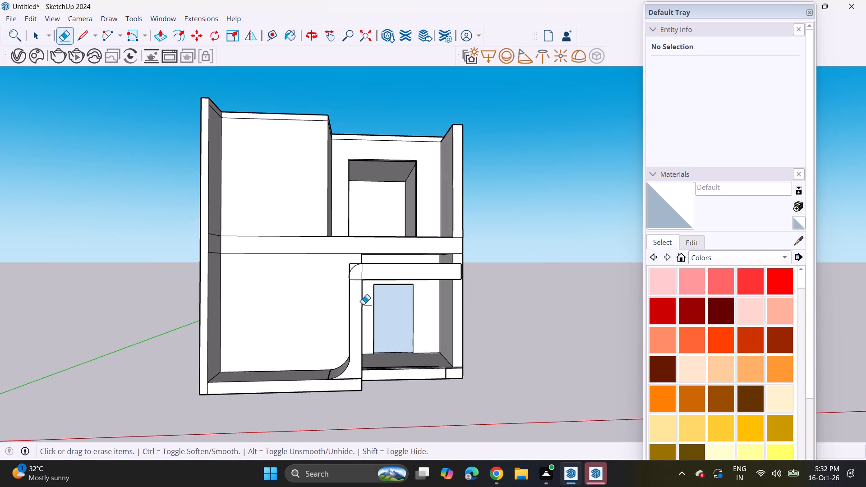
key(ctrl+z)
Draw a larger tangent 2 Point Arc across the fin wall's top corner, from the beam's top edge to the wall's outer edge below the dividing line.
middle_drag(356, 296, 355, 286)
scroll(355, 285, up, 2)
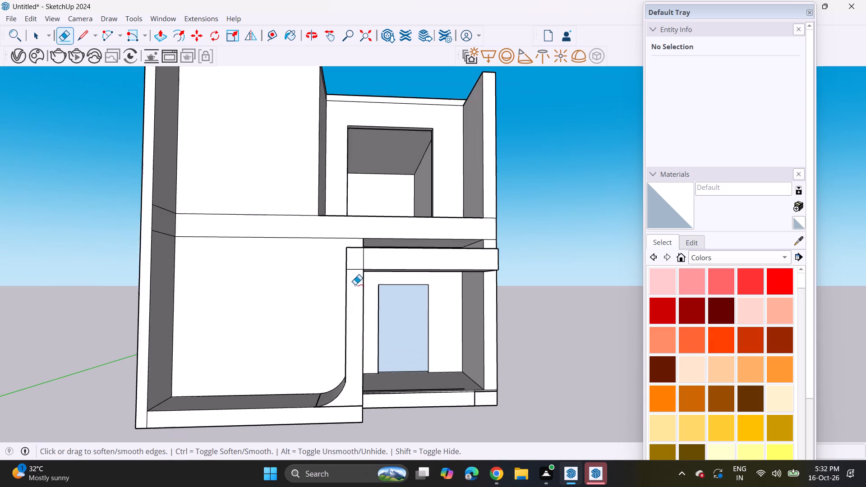
scroll(355, 285, up, 3)
click(107, 37)
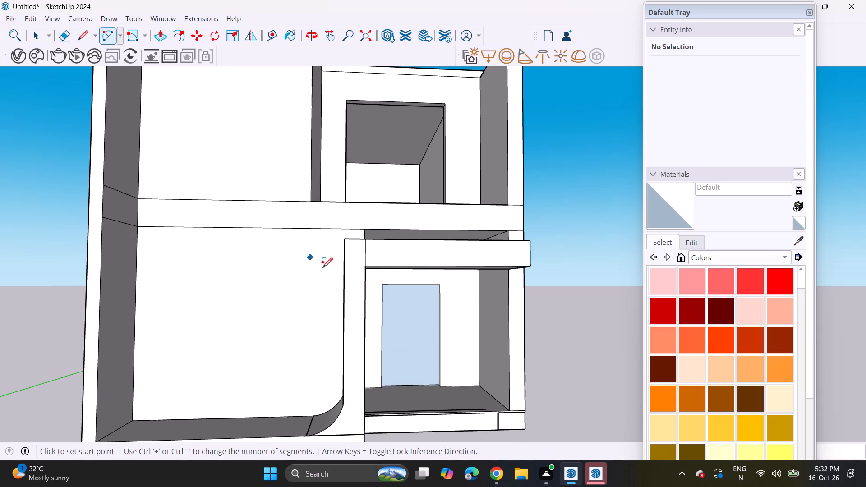
click(341, 281)
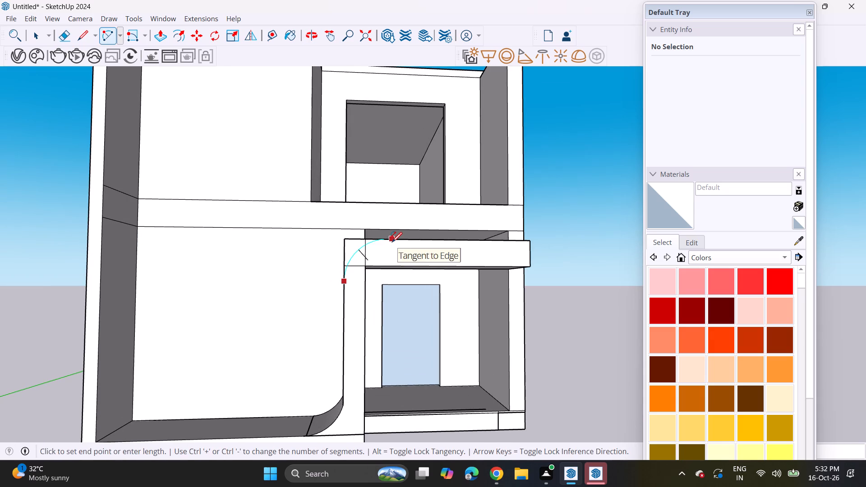
click(388, 241)
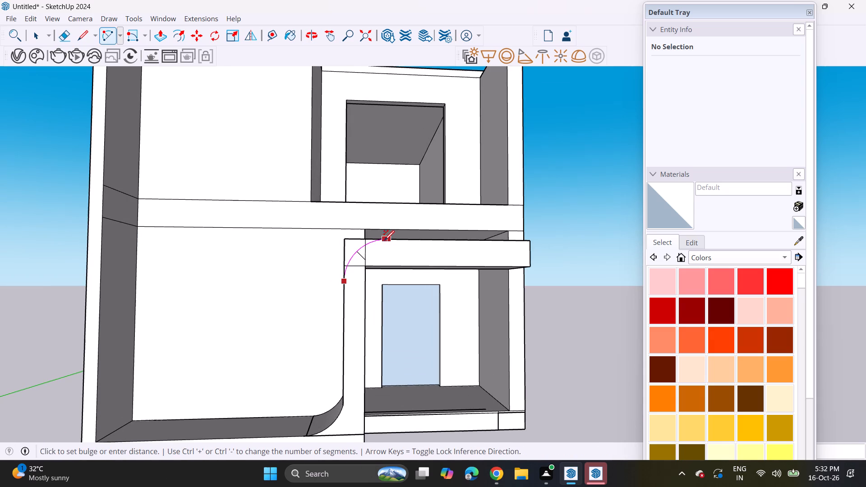
click(384, 240)
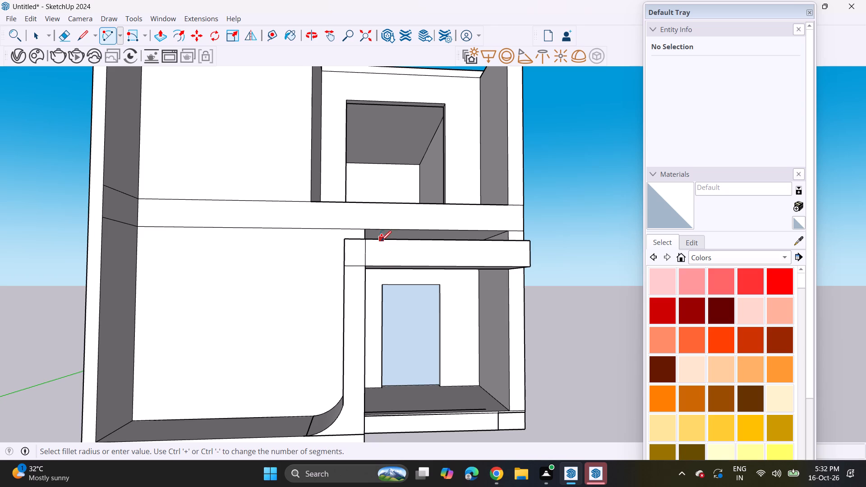
click(381, 241)
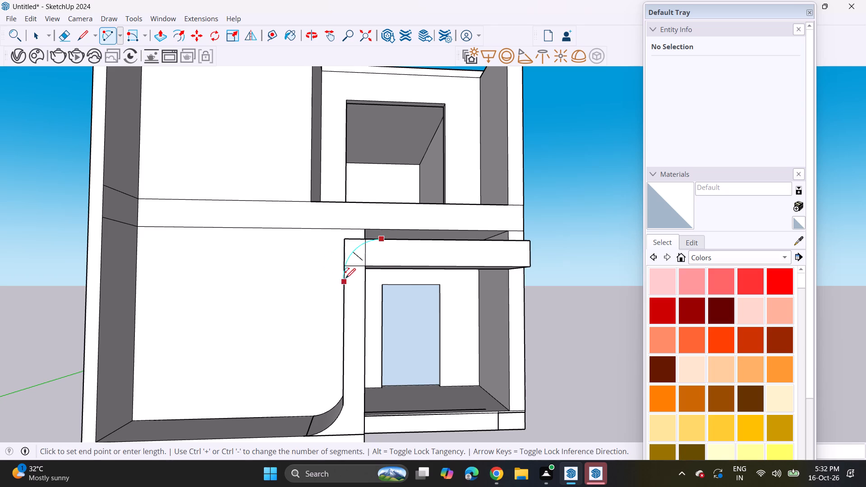
click(343, 279)
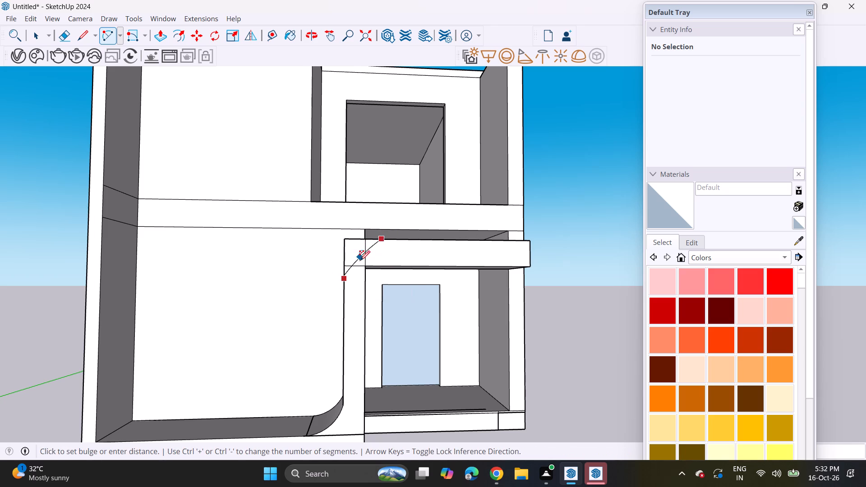
click(352, 251)
middle_drag(352, 241, 363, 260)
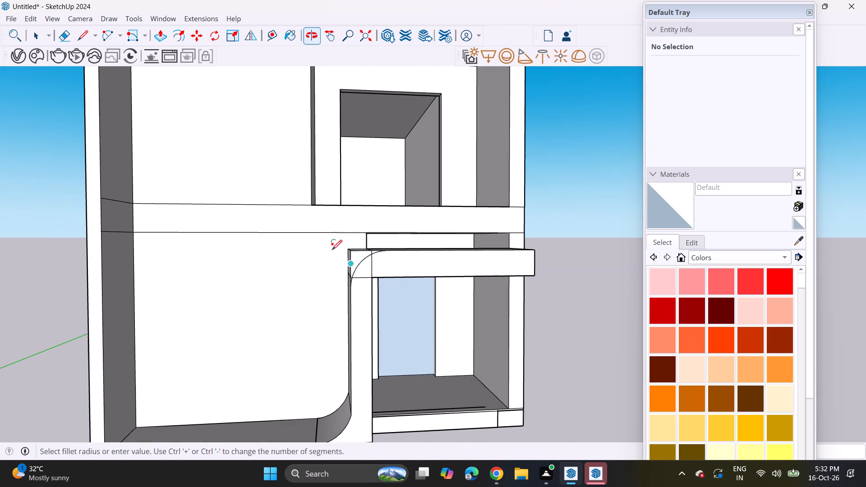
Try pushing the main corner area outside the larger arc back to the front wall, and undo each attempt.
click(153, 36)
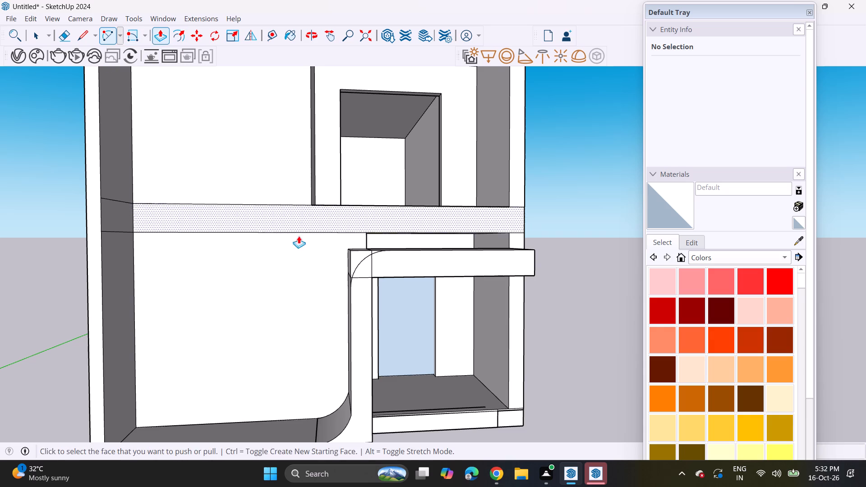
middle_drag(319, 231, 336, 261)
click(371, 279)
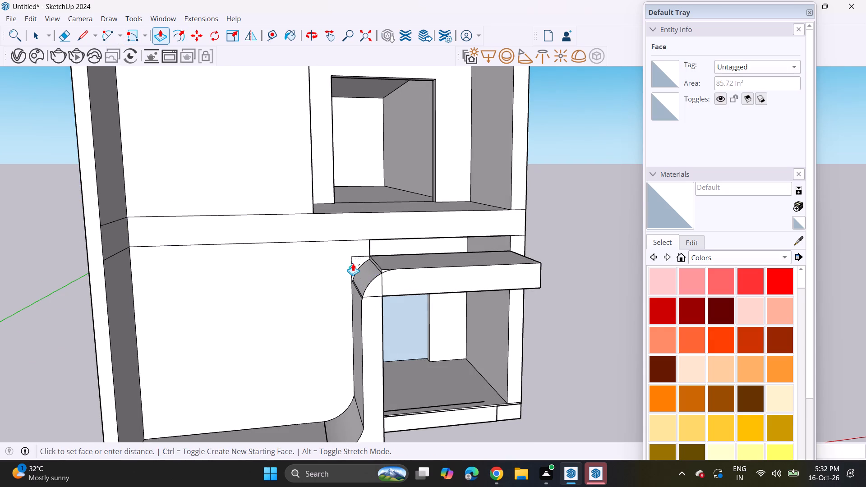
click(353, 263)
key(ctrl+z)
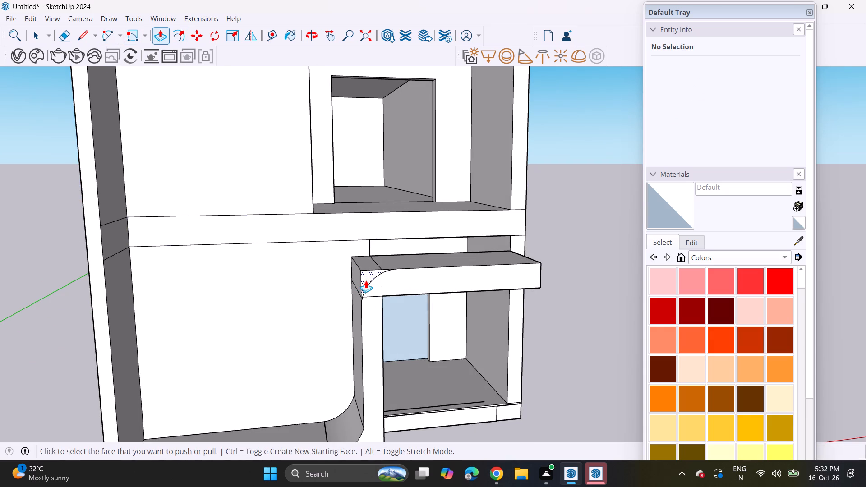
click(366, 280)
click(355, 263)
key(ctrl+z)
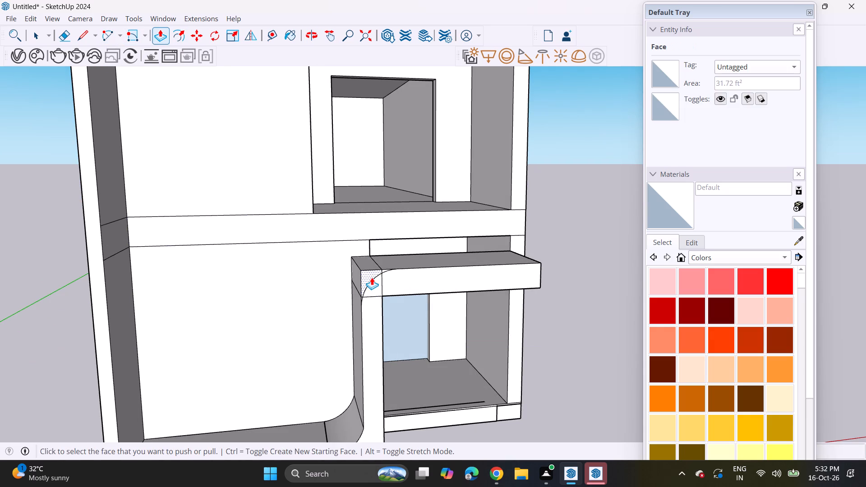
Push the main corner area outside the larger arc back 4' 3 3/8" to the front wall.
click(371, 275)
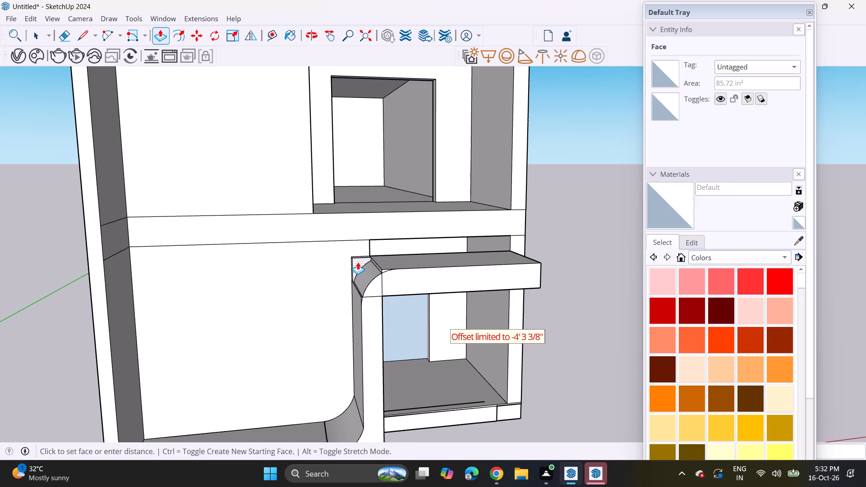
click(358, 262)
Push/Pull the wall face exposed behind the cut corner to close it against the surrounding front wall.
scroll(360, 260, up, 11)
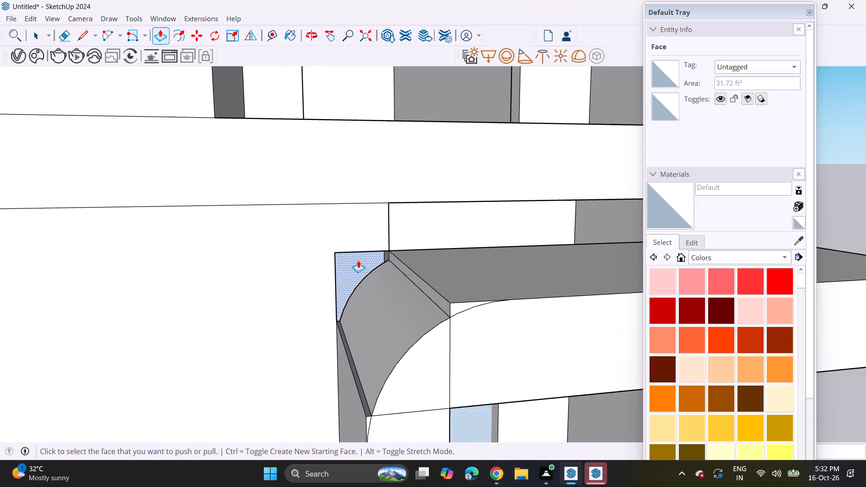
scroll(358, 260, up, 7)
click(353, 262)
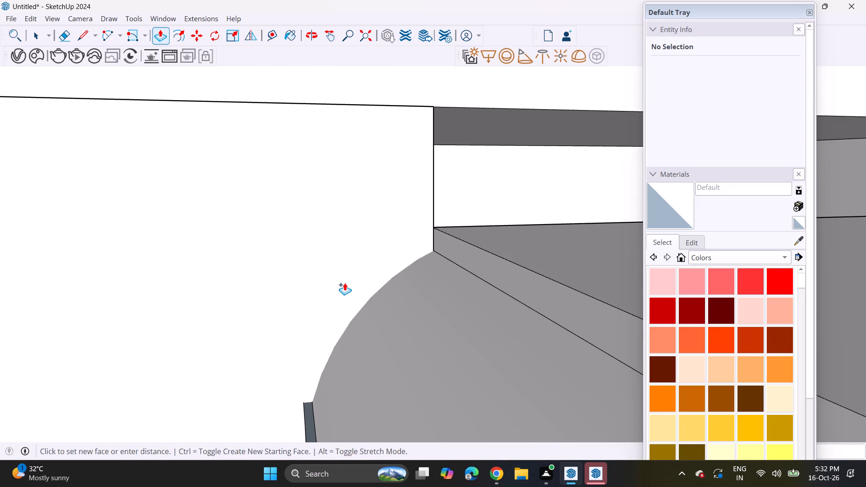
click(345, 283)
Push back the two remaining slivers outside the arc, above the beam and beside the fin wall, to the front wall.
middle_drag(373, 290, 316, 256)
scroll(293, 226, down, 13)
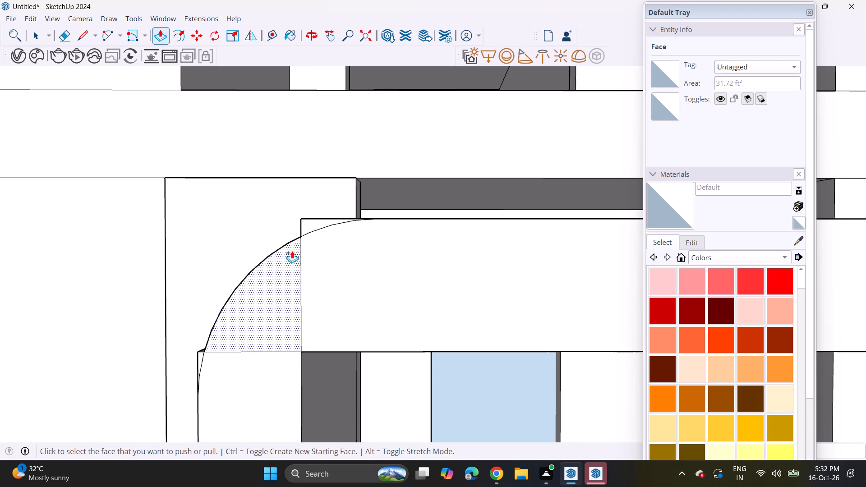
middle_drag(300, 239, 353, 311)
click(344, 296)
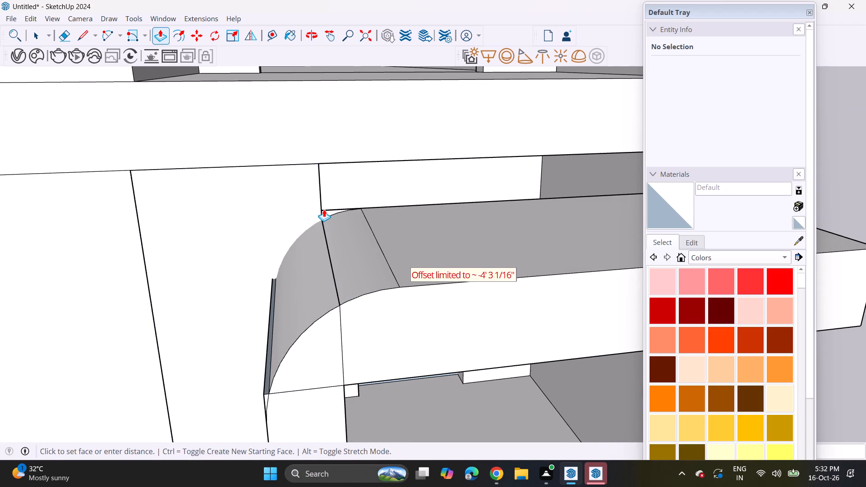
click(324, 209)
middle_drag(273, 396, 336, 358)
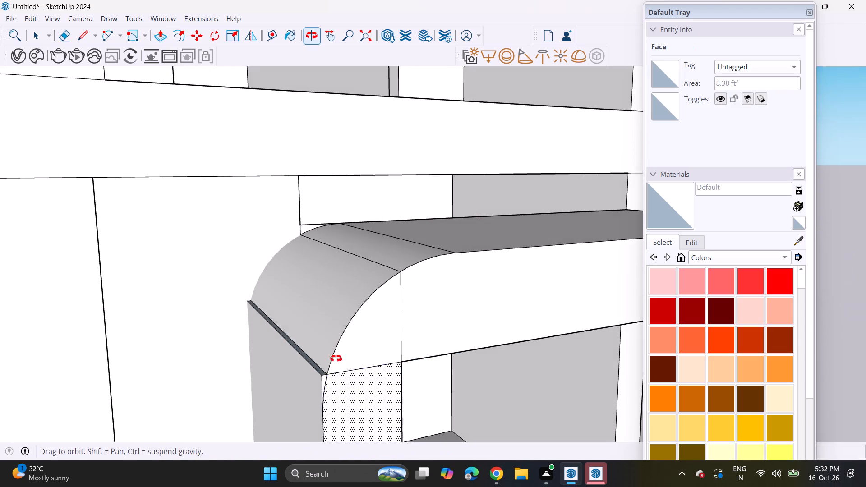
middle_drag(336, 358, 332, 362)
click(320, 384)
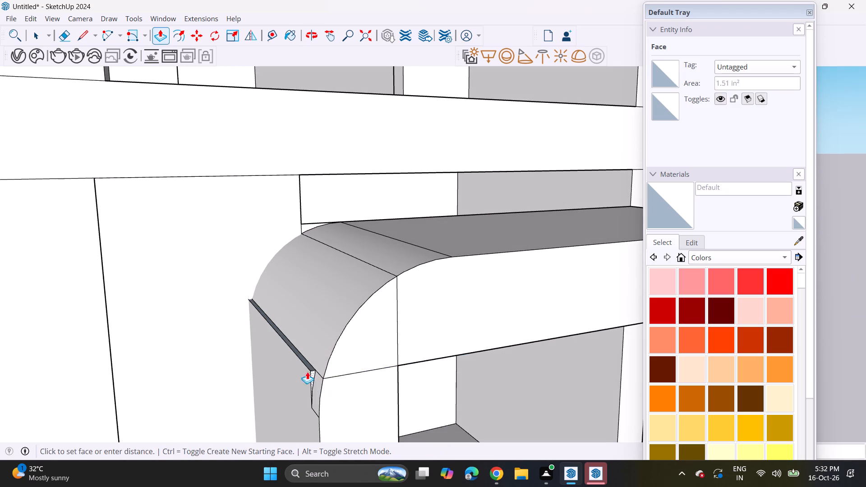
click(249, 294)
Extend the short wall behind the fin wall, inside the lower recess, sideways toward the window opening.
middle_drag(284, 308, 214, 262)
scroll(279, 271, down, 11)
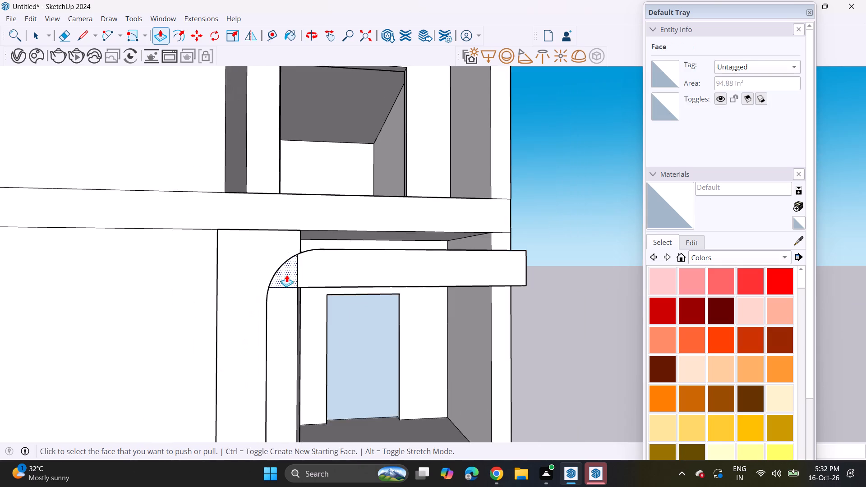
scroll(286, 275, down, 3)
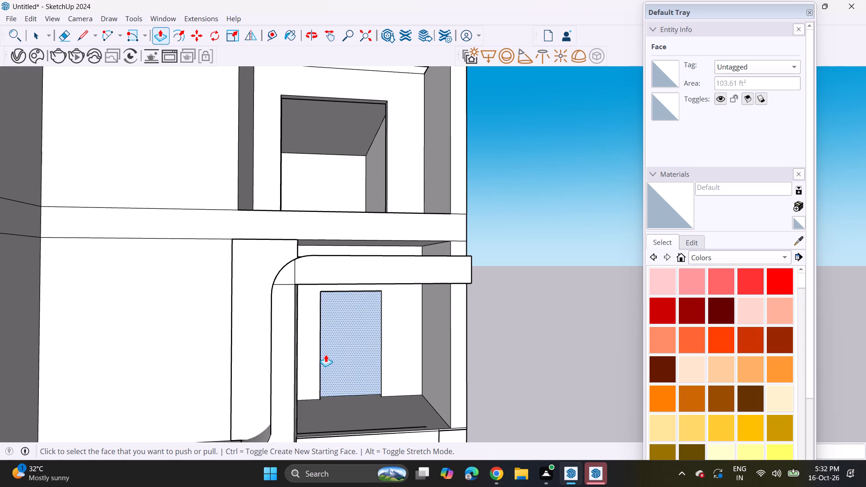
scroll(326, 354, down, 4)
middle_drag(328, 377, 293, 370)
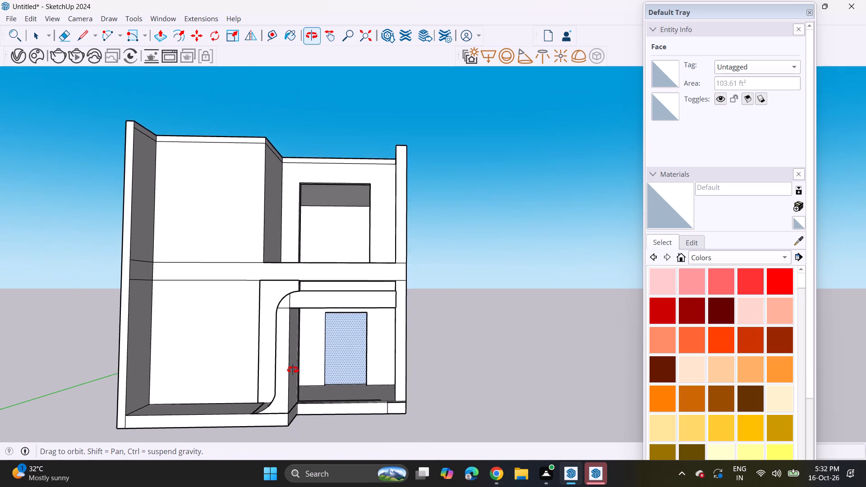
middle_drag(293, 370, 296, 368)
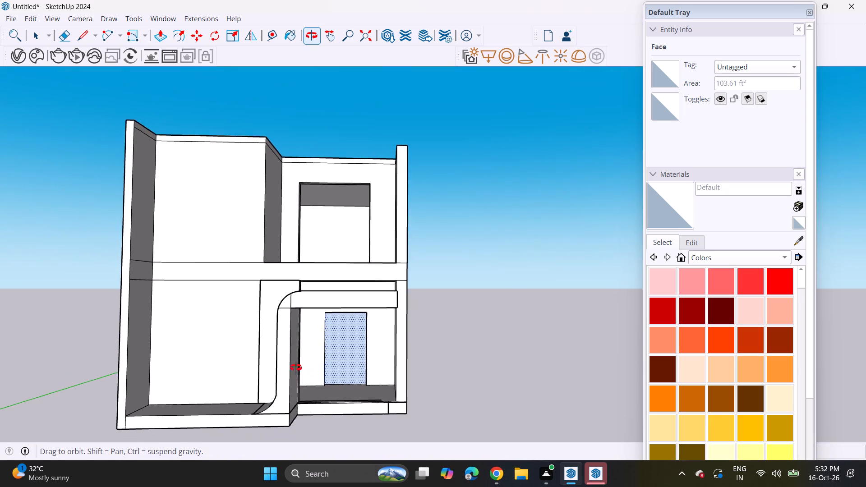
middle_drag(296, 368, 308, 362)
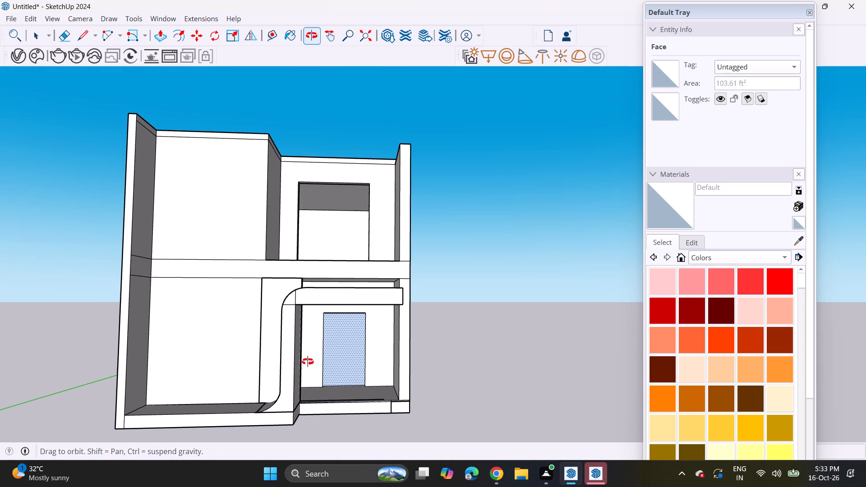
middle_drag(308, 362, 371, 366)
scroll(304, 366, up, 2)
middle_drag(322, 356, 192, 355)
scroll(311, 355, up, 4)
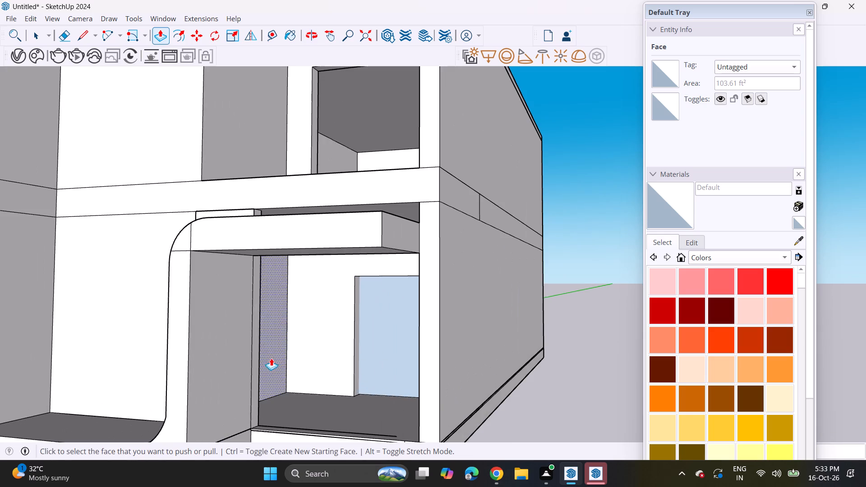
click(256, 374)
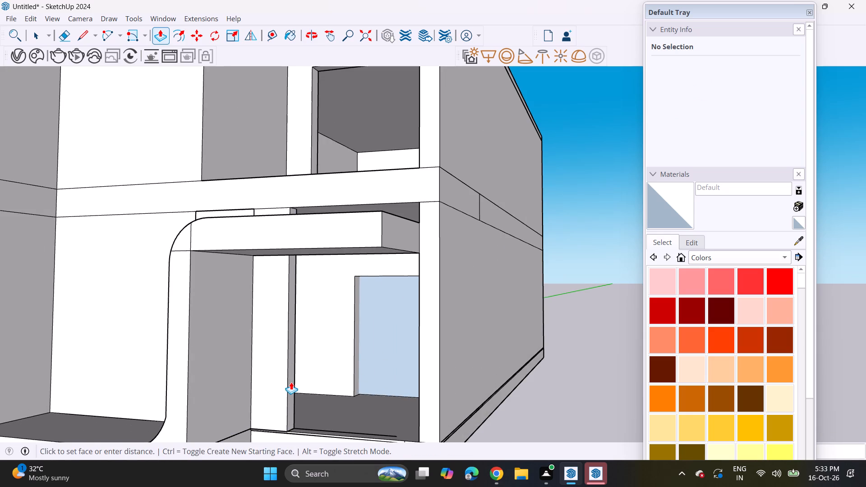
click(294, 382)
Erase the dividing edges on the rounded corner's front face and the outer vertical edge of the wall panel beside the fin wall.
middle_drag(287, 387, 349, 371)
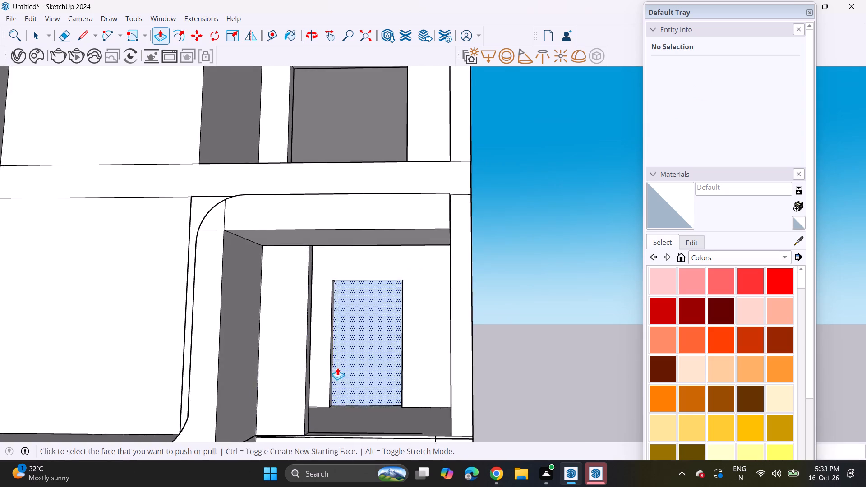
scroll(337, 368, down, 7)
middle_drag(291, 373, 317, 376)
scroll(317, 376, down, 3)
shift+middle_drag(313, 375, 330, 385)
scroll(315, 339, up, 8)
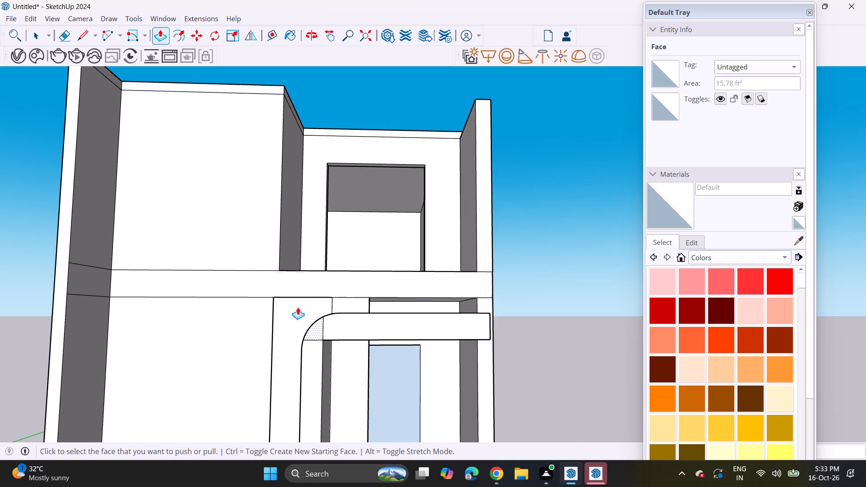
drag(63, 38, 68, 41)
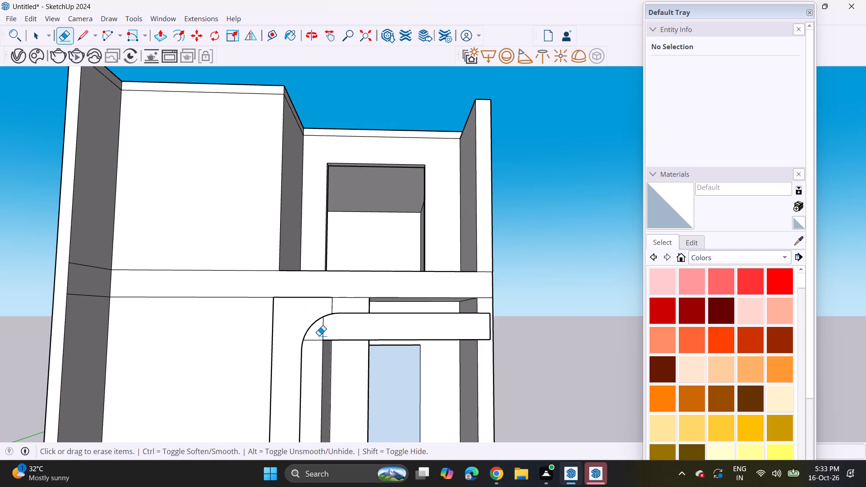
double_click(316, 337)
click(314, 342)
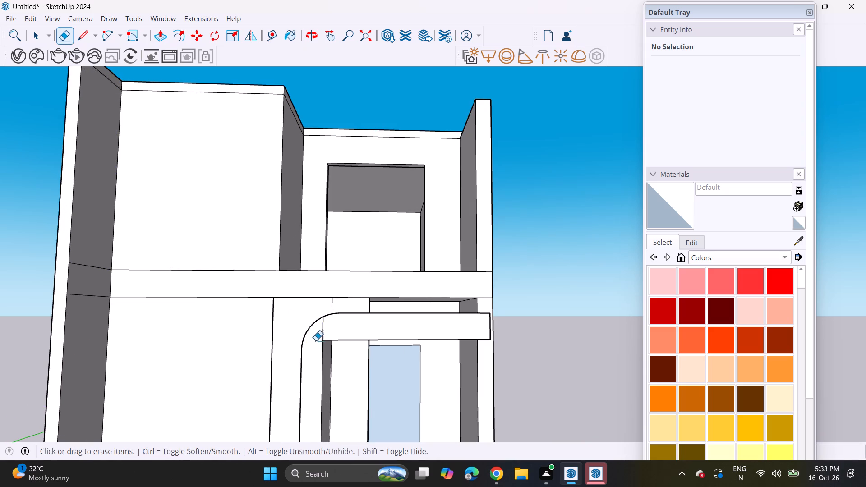
click(316, 340)
drag(320, 332, 325, 332)
drag(283, 324, 268, 330)
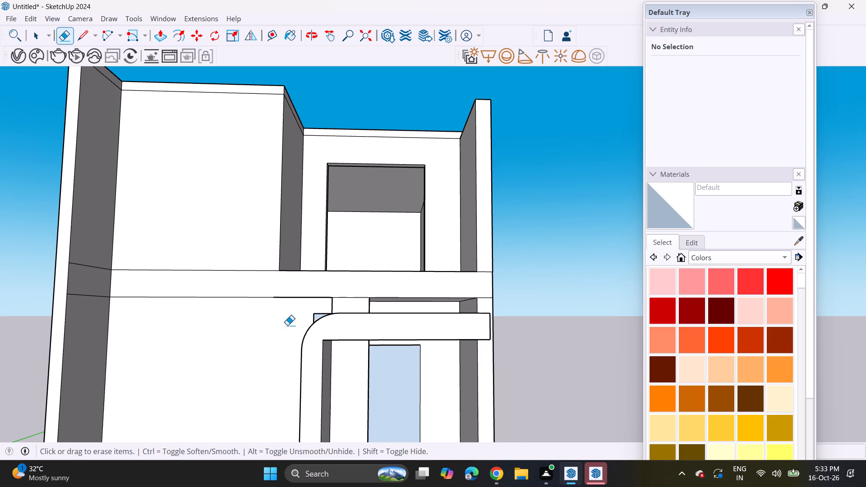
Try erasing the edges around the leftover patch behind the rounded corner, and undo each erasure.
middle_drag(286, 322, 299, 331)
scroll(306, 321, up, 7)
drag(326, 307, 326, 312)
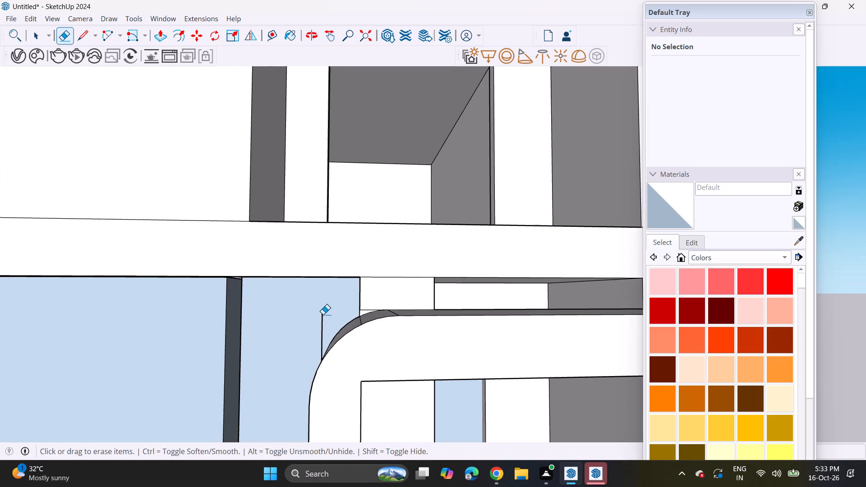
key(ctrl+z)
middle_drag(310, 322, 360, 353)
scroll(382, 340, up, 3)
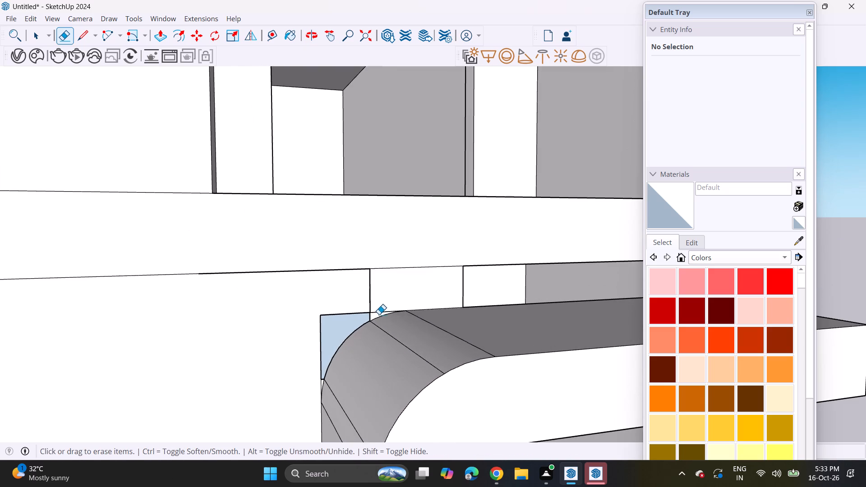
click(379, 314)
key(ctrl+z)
Erase the vertical edge on the wall between the rounded corner and the floor slab band.
middle_drag(386, 314, 376, 321)
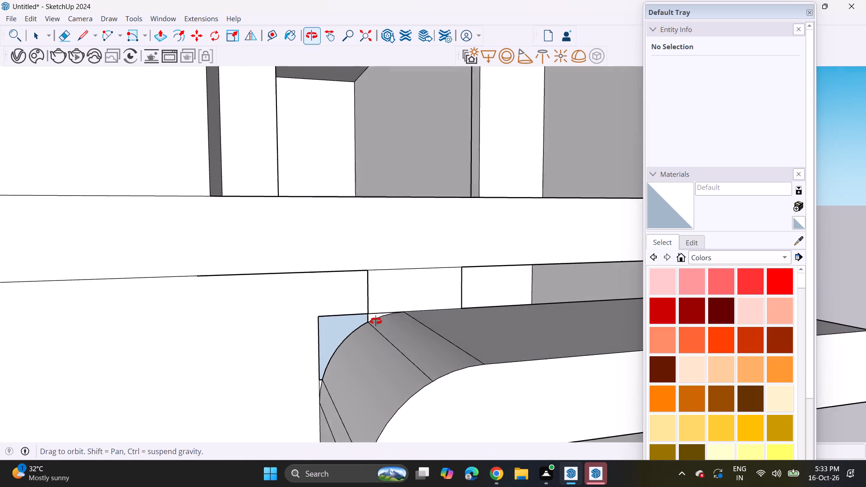
middle_drag(376, 321, 371, 316)
scroll(366, 300, up, 3)
click(366, 296)
scroll(366, 296, down, 1)
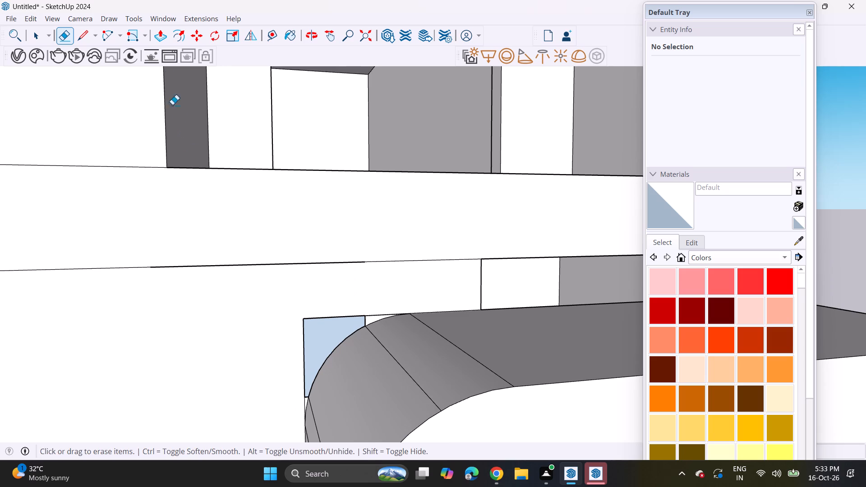
Push/Pull the blue patch behind the rounded corner to close it against the surrounding wall.
click(158, 36)
click(313, 327)
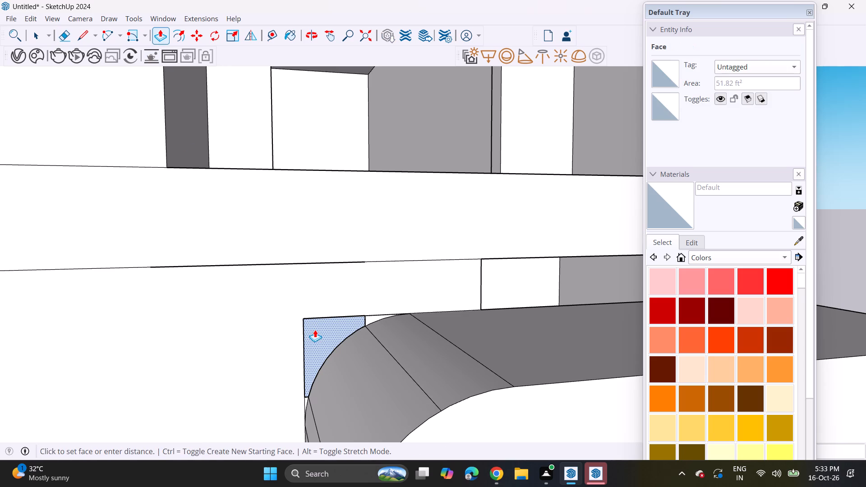
click(316, 331)
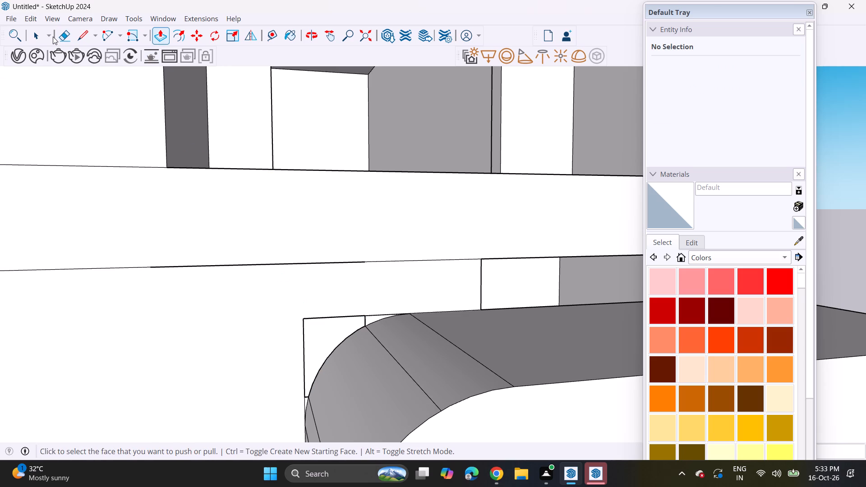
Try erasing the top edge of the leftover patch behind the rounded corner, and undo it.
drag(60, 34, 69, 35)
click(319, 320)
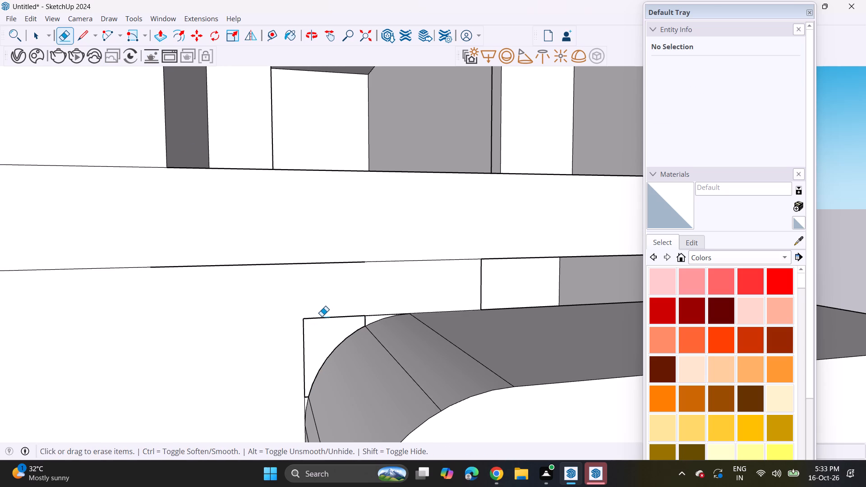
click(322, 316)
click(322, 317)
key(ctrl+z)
Draw a 2 Point Arc across the inner corner, from the fin wall's inner edge to the beam's lower front edge.
scroll(314, 326, down, 8)
middle_drag(315, 359, 287, 297)
scroll(288, 300, down, 12)
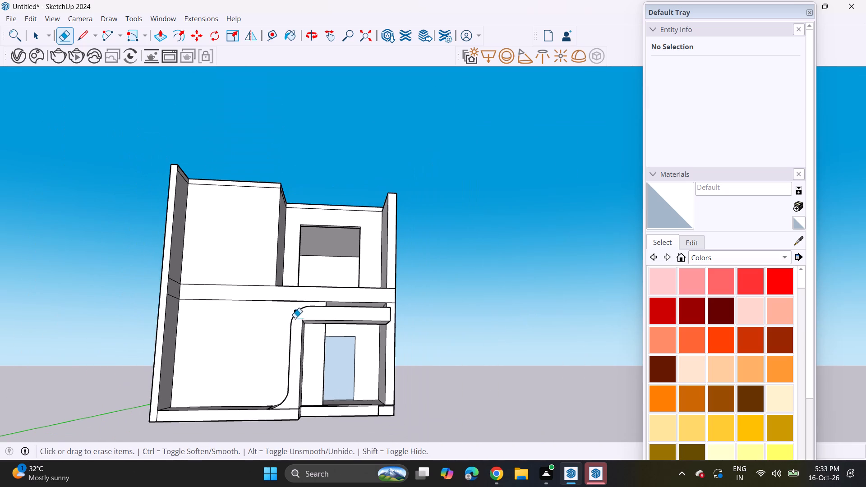
middle_drag(320, 351, 322, 361)
scroll(309, 335, up, 11)
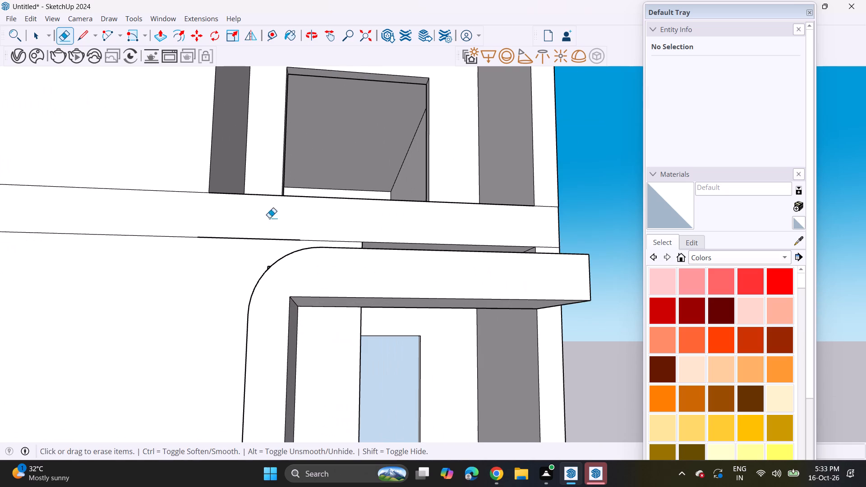
click(106, 37)
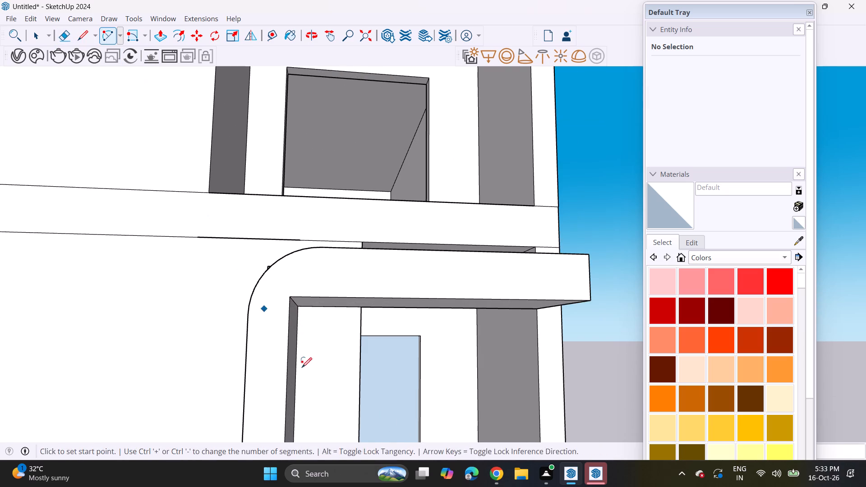
click(288, 337)
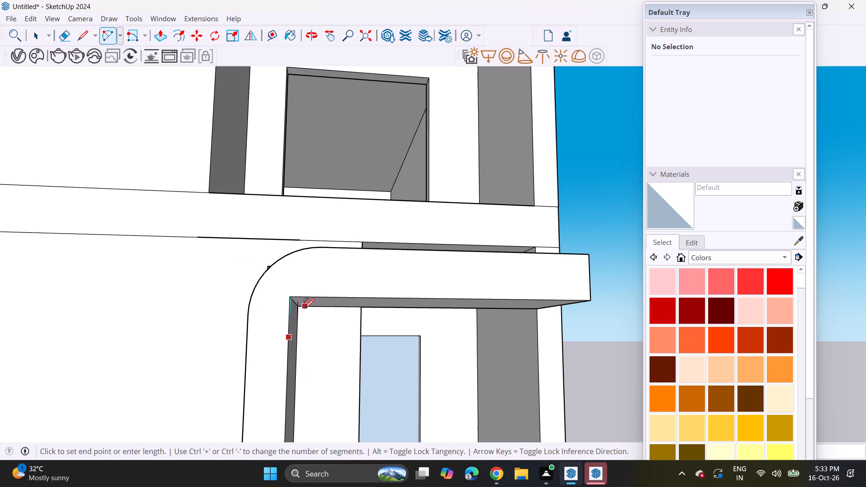
click(329, 297)
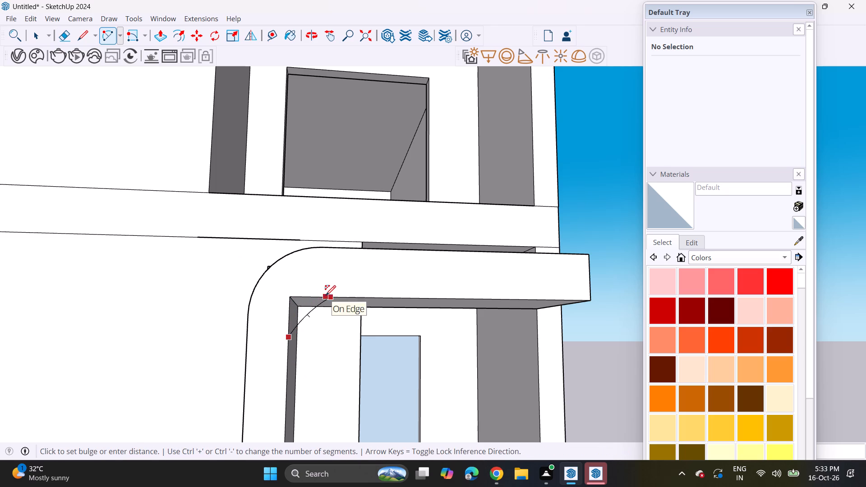
click(309, 303)
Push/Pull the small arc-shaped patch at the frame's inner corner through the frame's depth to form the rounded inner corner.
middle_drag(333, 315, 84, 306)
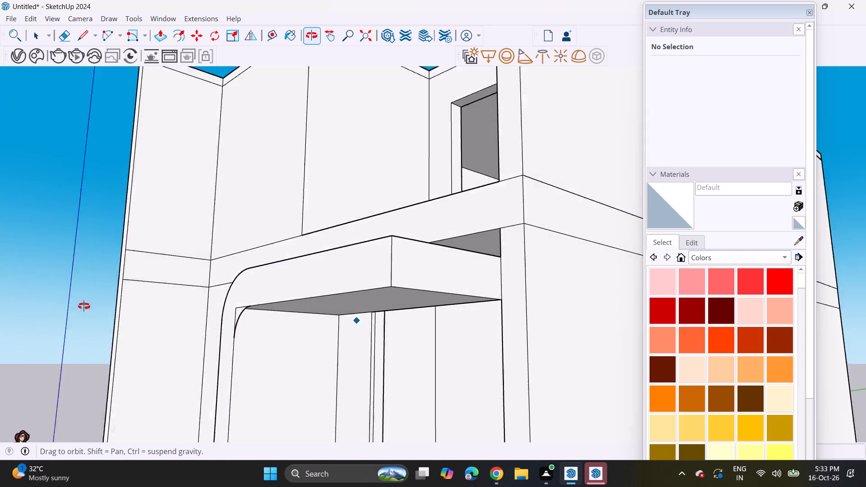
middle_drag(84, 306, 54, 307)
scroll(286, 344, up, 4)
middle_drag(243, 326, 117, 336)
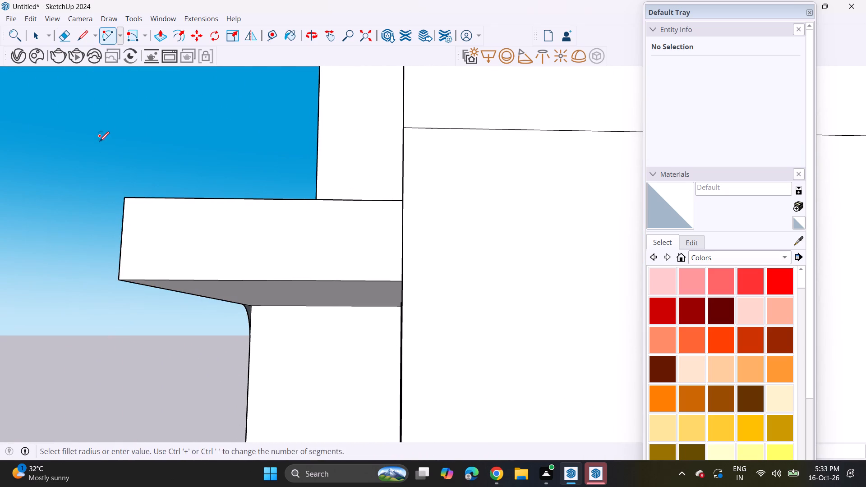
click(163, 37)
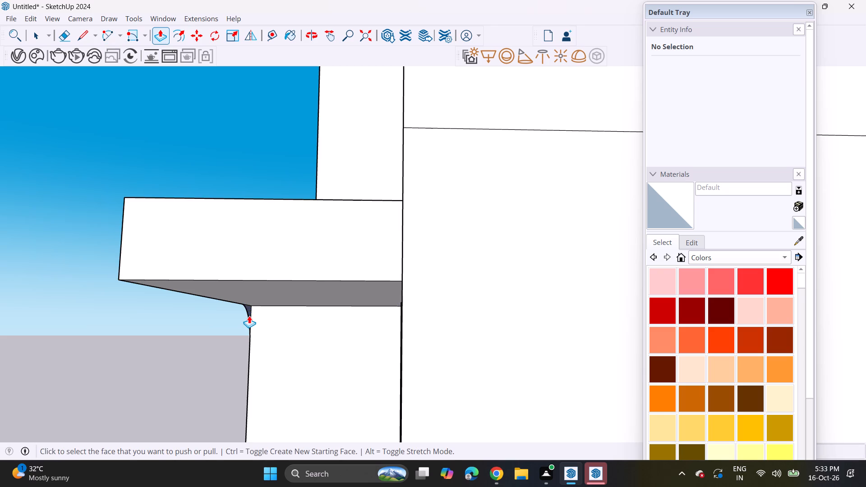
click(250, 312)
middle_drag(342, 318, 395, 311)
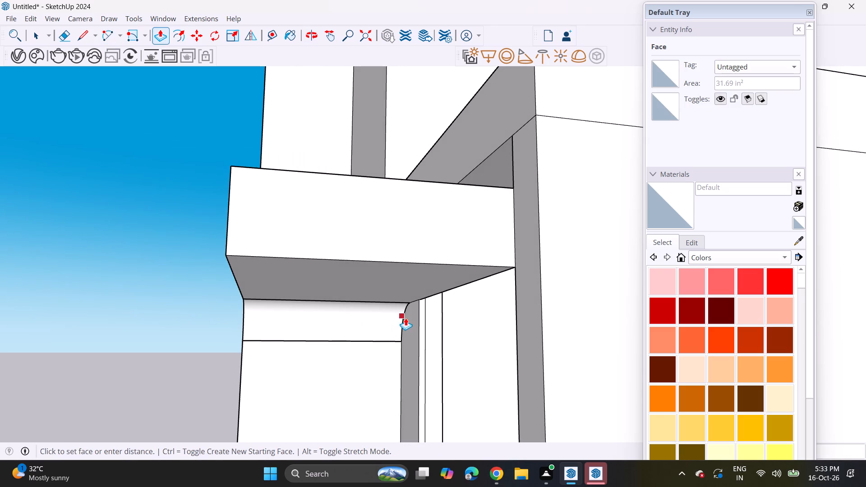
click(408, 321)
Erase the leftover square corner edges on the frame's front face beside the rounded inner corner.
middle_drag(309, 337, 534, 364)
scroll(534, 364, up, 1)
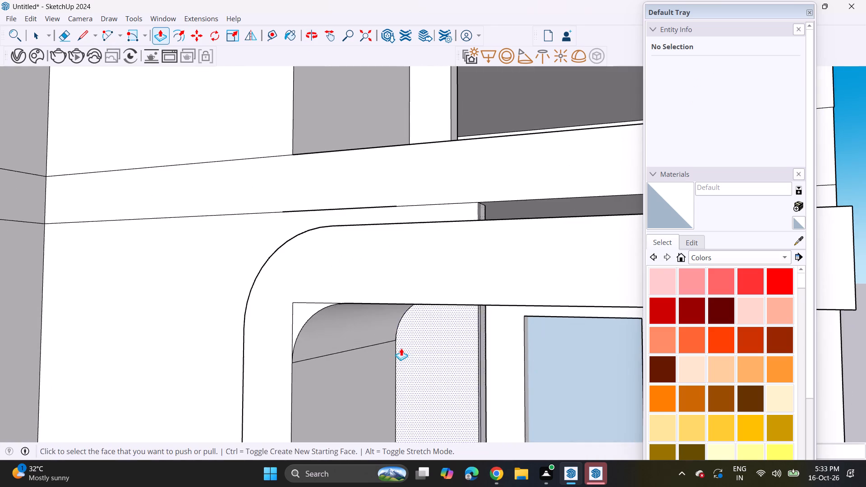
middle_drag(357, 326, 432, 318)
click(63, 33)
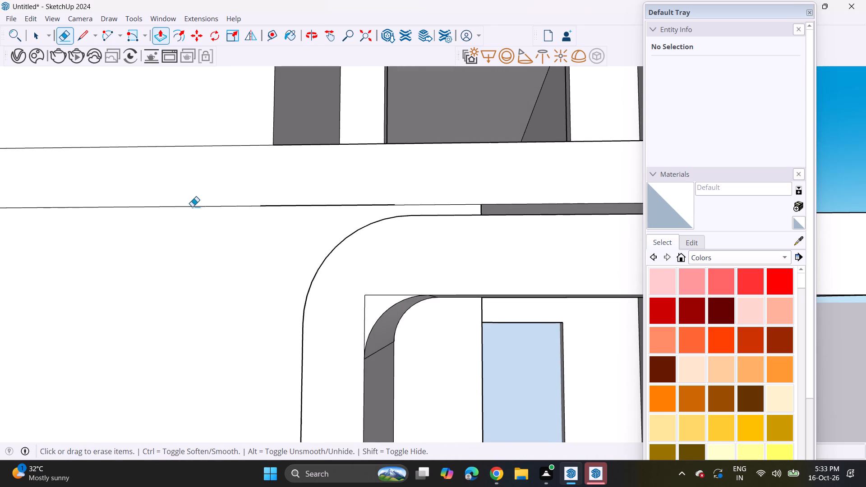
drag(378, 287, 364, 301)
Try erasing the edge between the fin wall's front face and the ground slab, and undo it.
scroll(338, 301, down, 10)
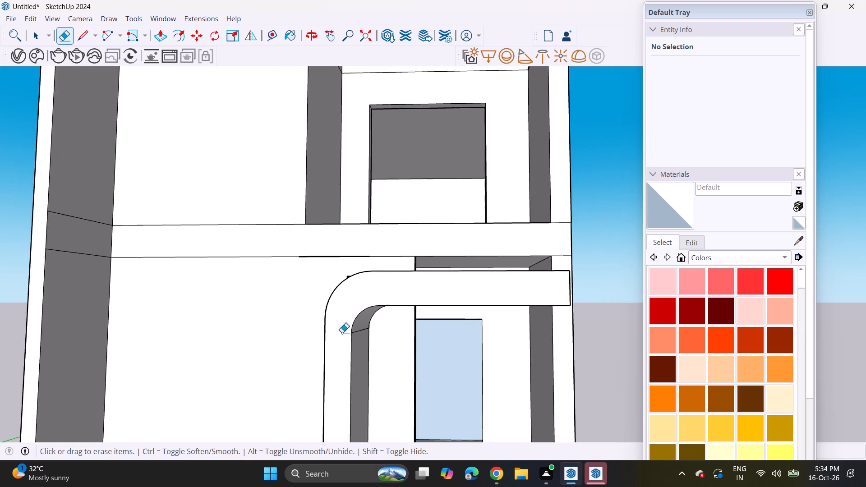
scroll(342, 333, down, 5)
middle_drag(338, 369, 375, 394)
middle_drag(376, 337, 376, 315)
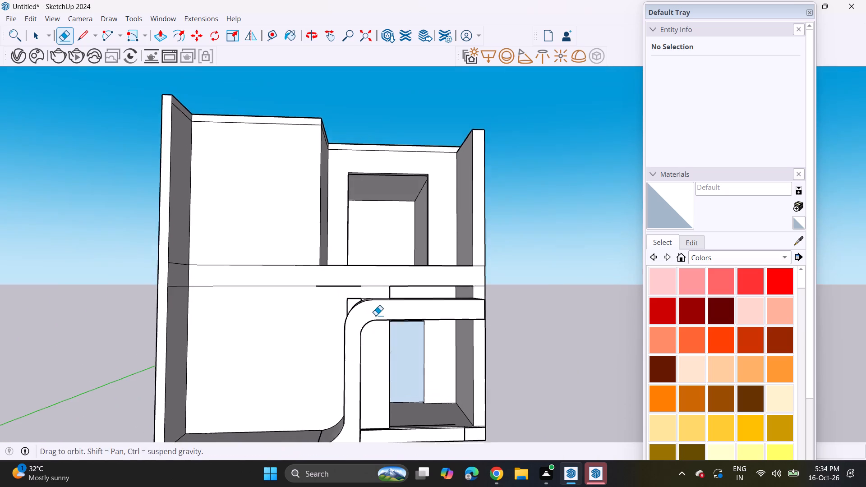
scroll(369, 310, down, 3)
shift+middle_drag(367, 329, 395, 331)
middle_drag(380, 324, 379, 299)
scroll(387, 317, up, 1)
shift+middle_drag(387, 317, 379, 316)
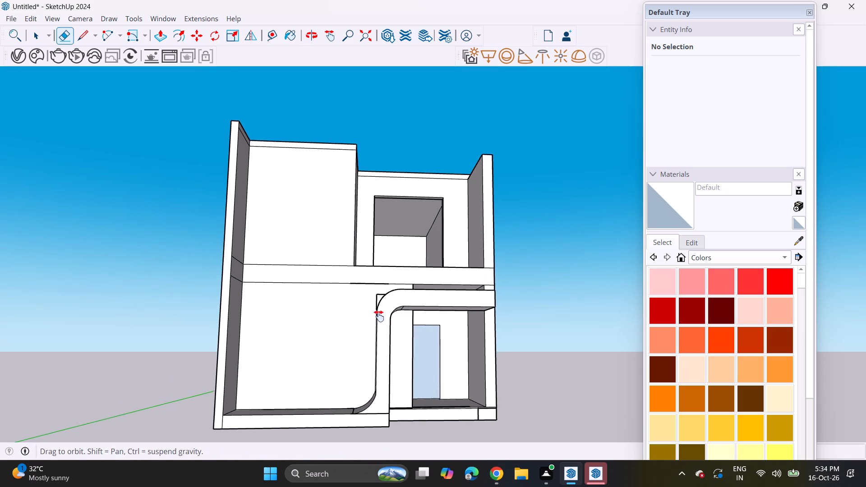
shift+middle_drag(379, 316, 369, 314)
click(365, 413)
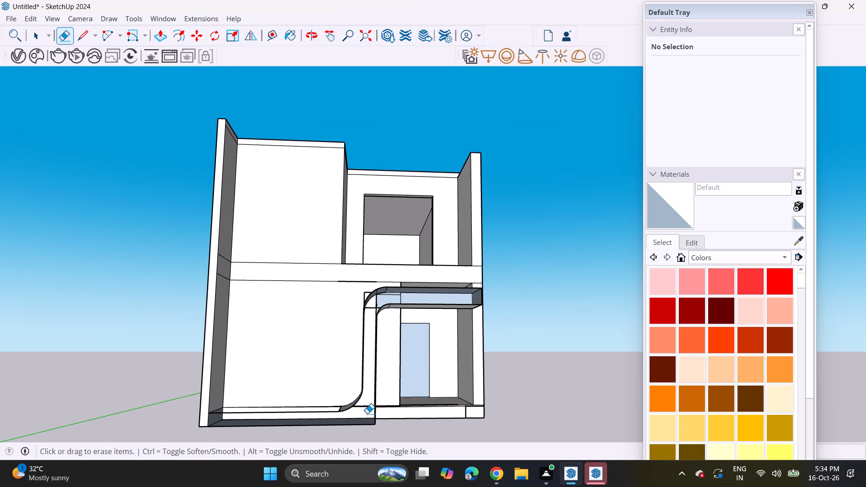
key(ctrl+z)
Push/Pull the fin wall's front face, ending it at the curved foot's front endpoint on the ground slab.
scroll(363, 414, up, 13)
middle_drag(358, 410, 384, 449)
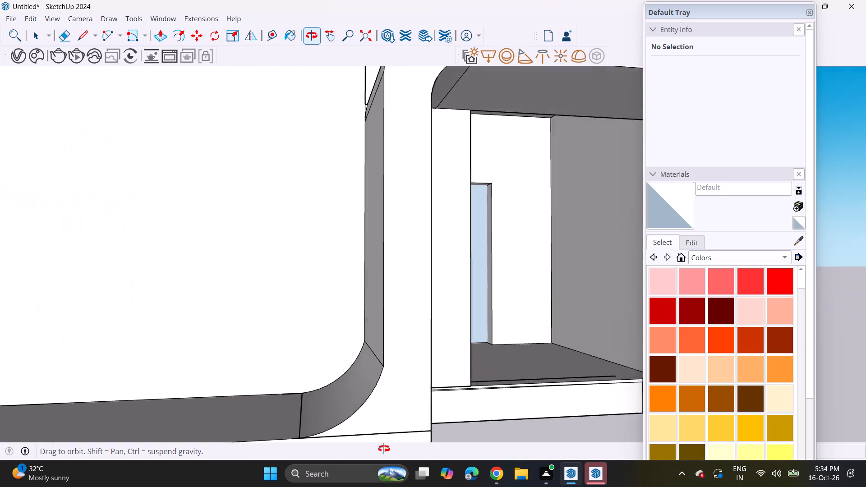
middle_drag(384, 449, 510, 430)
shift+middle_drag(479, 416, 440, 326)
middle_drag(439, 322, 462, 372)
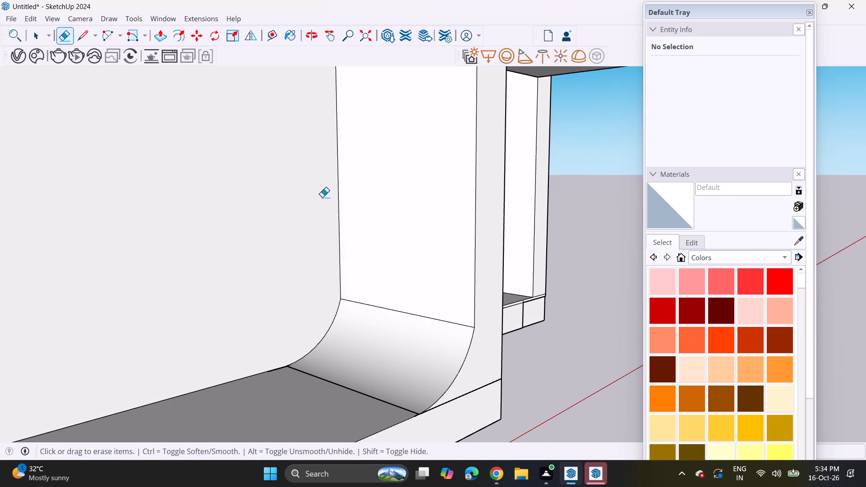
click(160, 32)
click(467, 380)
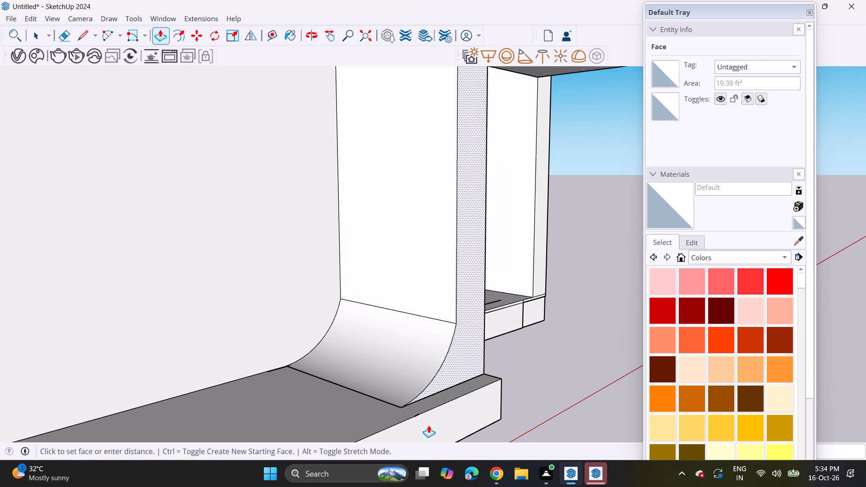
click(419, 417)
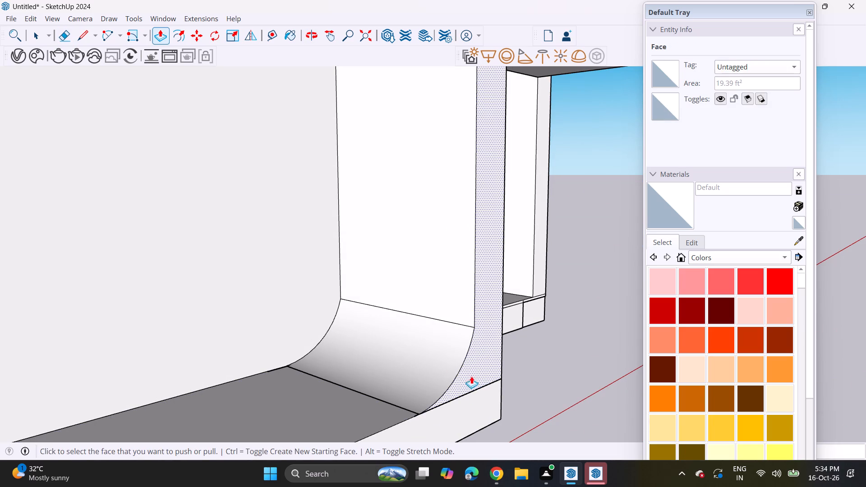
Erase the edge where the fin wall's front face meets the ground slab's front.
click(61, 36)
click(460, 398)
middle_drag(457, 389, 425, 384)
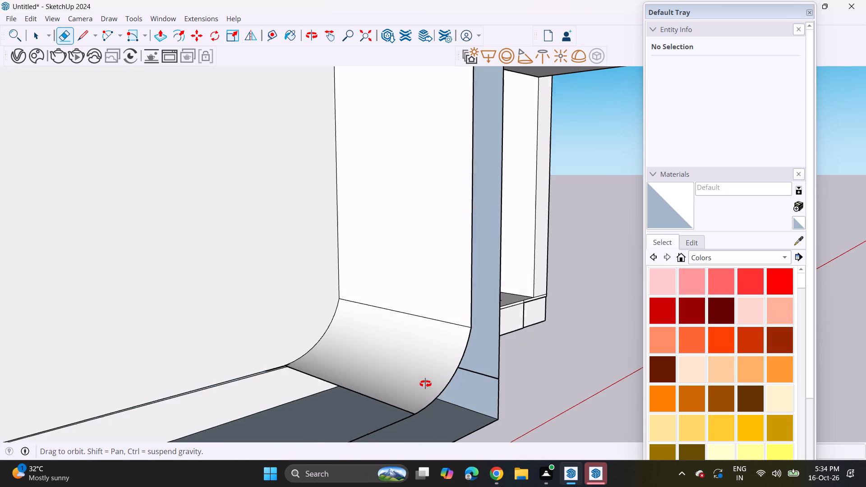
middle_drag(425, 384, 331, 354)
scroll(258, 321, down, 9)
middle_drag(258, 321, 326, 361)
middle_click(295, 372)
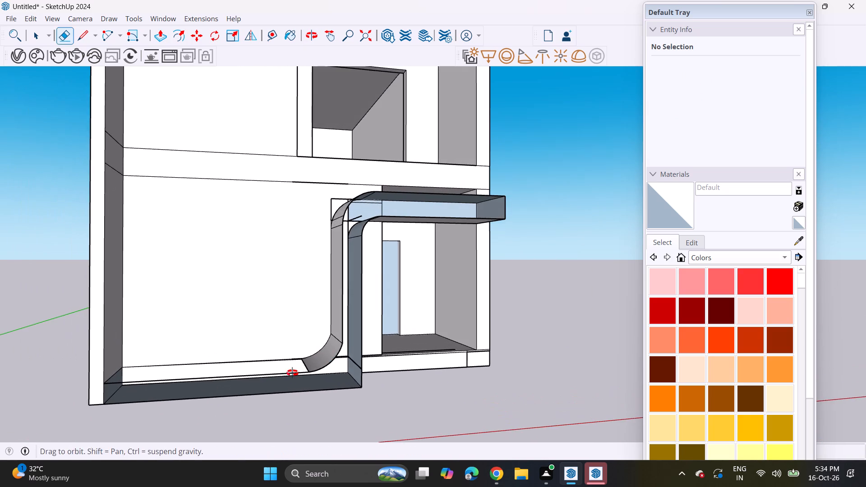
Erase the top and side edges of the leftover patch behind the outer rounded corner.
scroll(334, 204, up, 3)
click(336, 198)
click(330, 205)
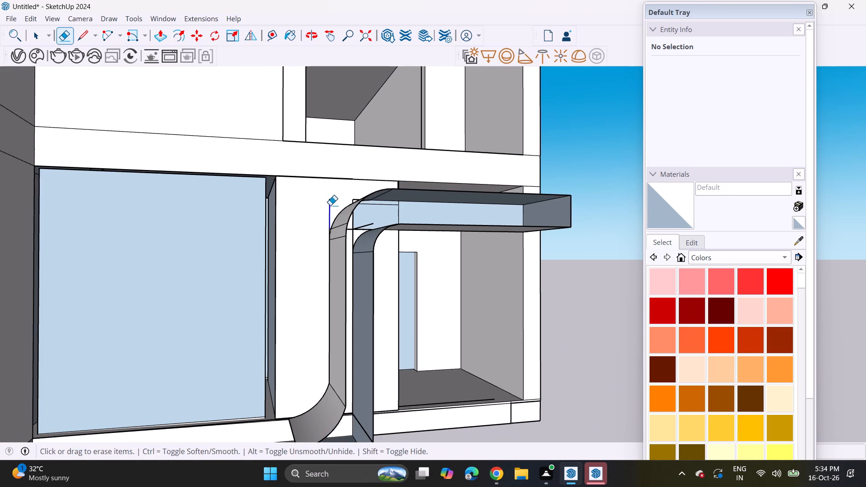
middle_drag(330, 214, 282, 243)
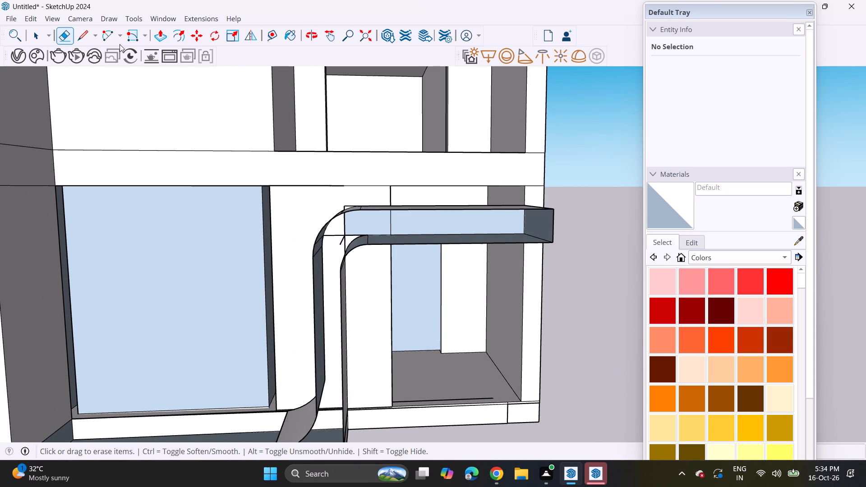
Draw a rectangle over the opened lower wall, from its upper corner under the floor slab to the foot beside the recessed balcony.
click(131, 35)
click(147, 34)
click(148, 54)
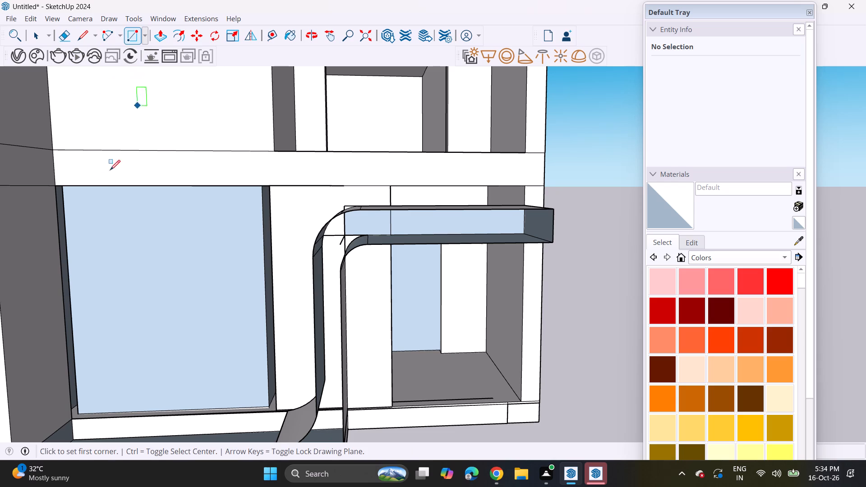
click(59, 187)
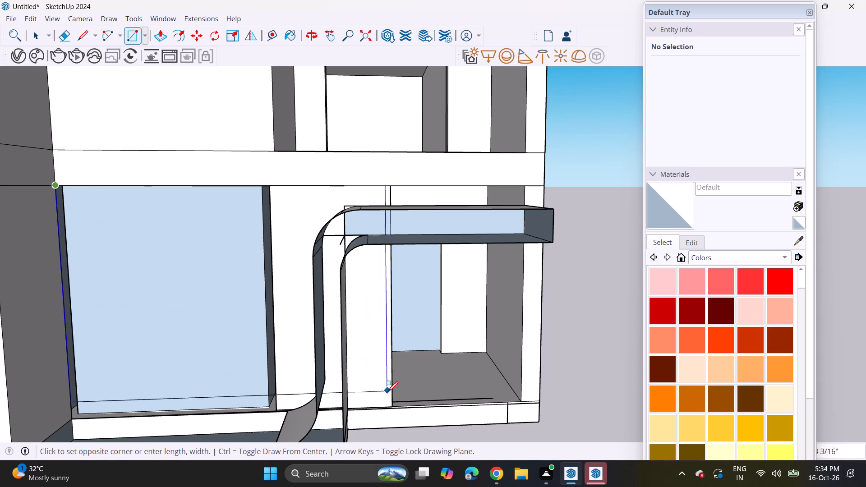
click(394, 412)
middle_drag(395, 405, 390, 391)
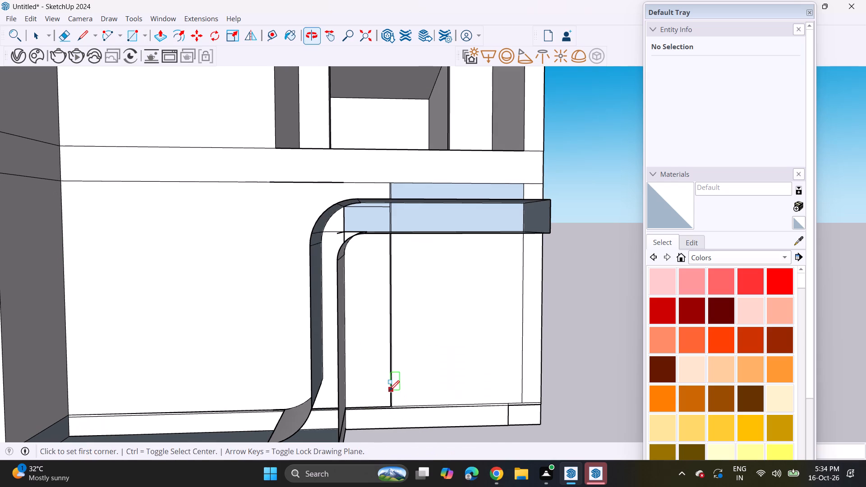
Undo the wall rectangle and all preceding edits back to before the fin wall and beam frame was built.
key(ctrl+z)
ctrl+drag(389, 391, 389, 361)
key(ctrl+z)
key(ctrl+z)
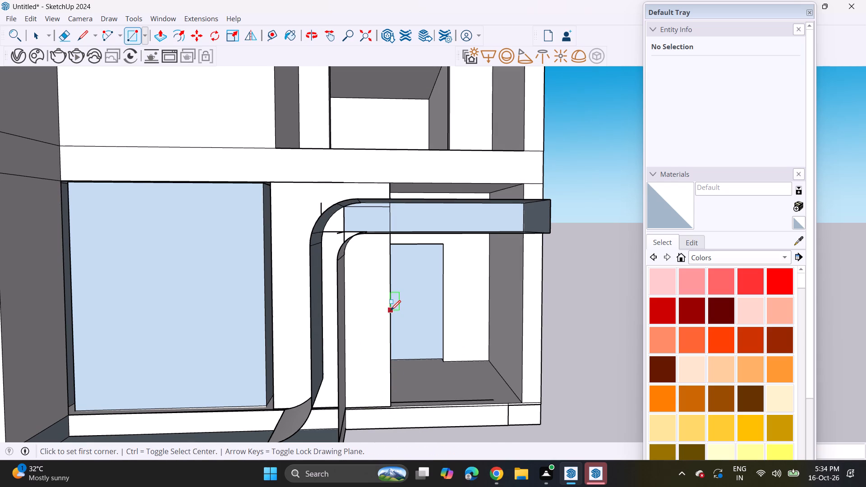
key(ctrl+z)
key(ctrl+z)
key(ctrl+z)
key(ctrl+z)
key(ctrl+z)
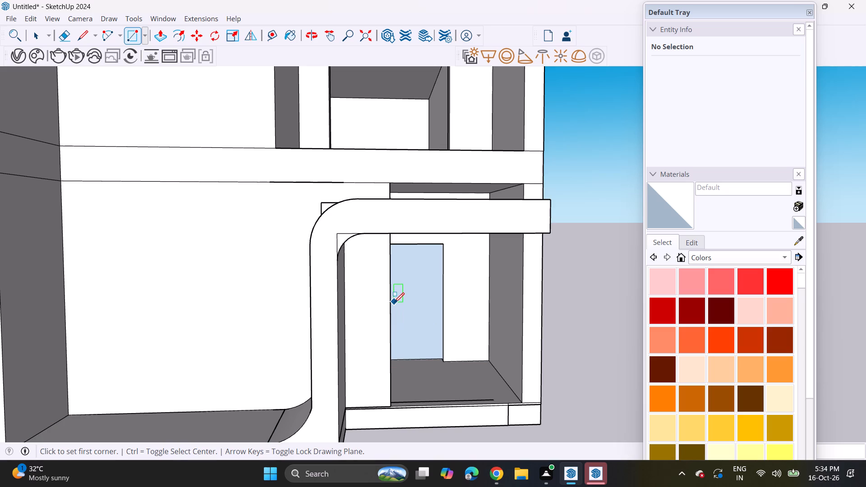
key(ctrl+z)
key(ctrl+z)
key(ctrl+z)
key(ctrl+z)
key(z)
key(ctrl+z)
key(ctrl+z)
key(ctrl+z)
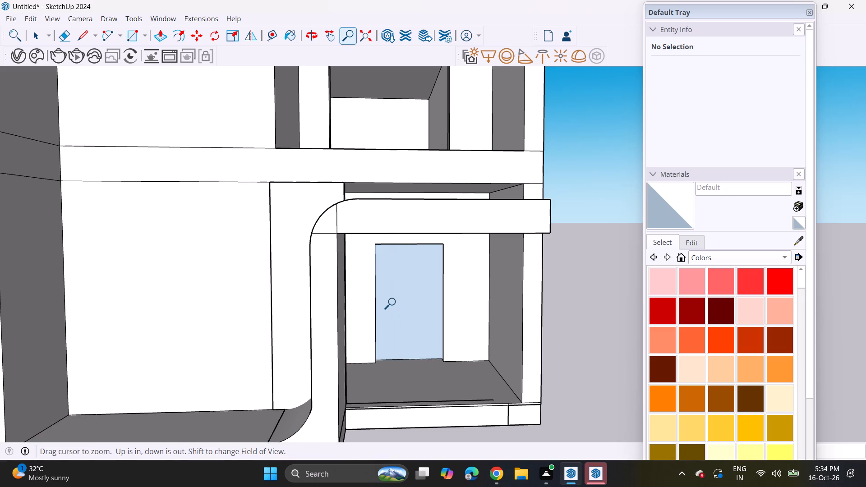
key(ctrl+z)
key(ctrl+z)
key(ctrl+z)
key(ctrl+z)
key(ctrl+z)
key(ctrl+z)
key(ctrl+z)
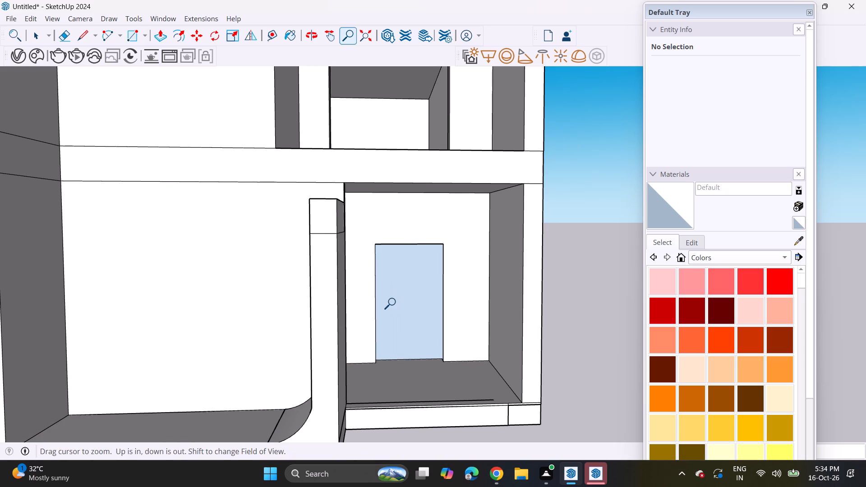
key(ctrl+z)
key(ctrl+z)
key(ctrl+z)
key(ctrl+z)
key(ctrl+z)
key(ctrl+z)
key(ctrl+z)
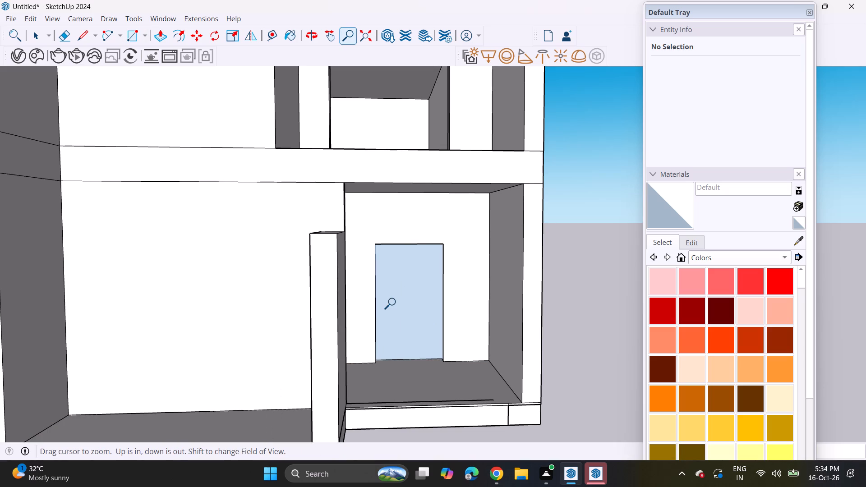
key(ctrl+z)
key(ctrl+z)
key(ctrl+z)
key(ctrl+z)
Erase the short vertical edge across the ground slab's front face near the side wall by the recessed balcony.
scroll(388, 306, down, 3)
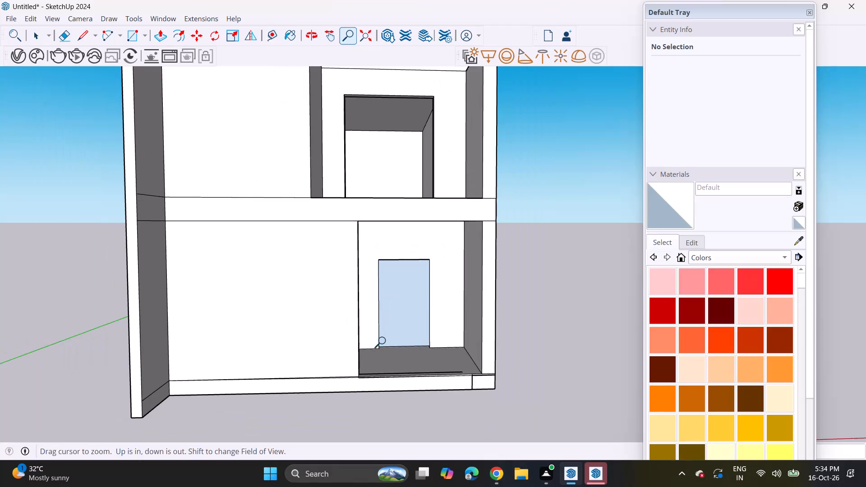
scroll(384, 341, down, 1)
shift+middle_drag(384, 336, 394, 262)
middle_drag(375, 277, 369, 344)
middle_drag(364, 332, 363, 326)
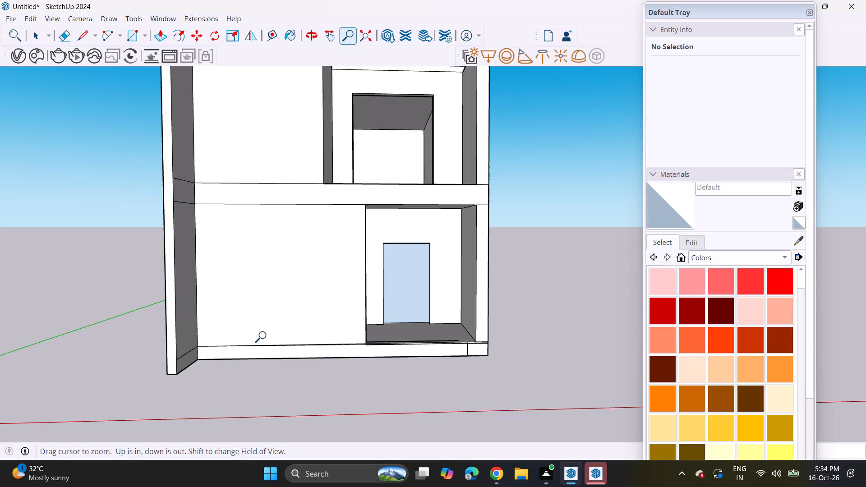
scroll(264, 340, down, 3)
shift+middle_drag(281, 317, 271, 343)
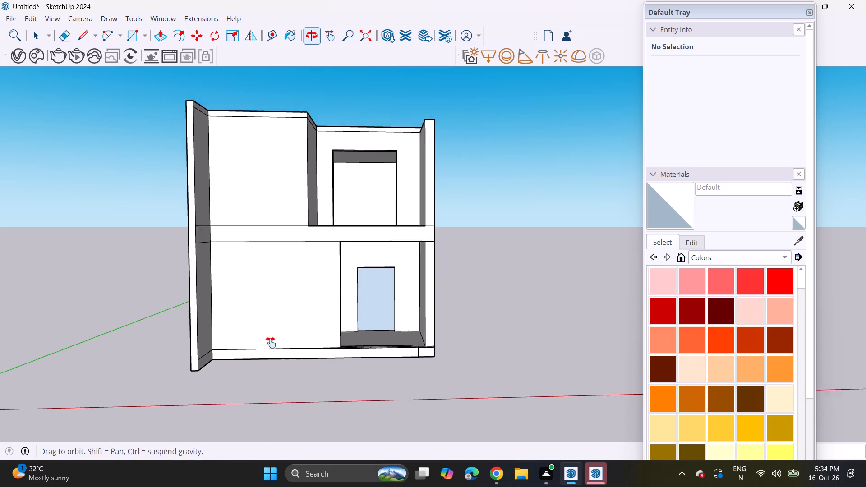
shift+middle_drag(271, 343, 270, 344)
scroll(396, 371, up, 3)
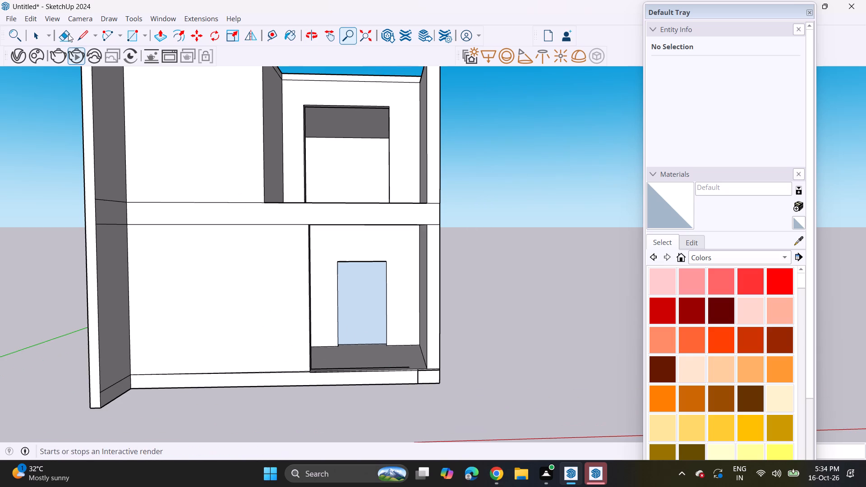
click(68, 37)
scroll(424, 402, up, 7)
click(415, 368)
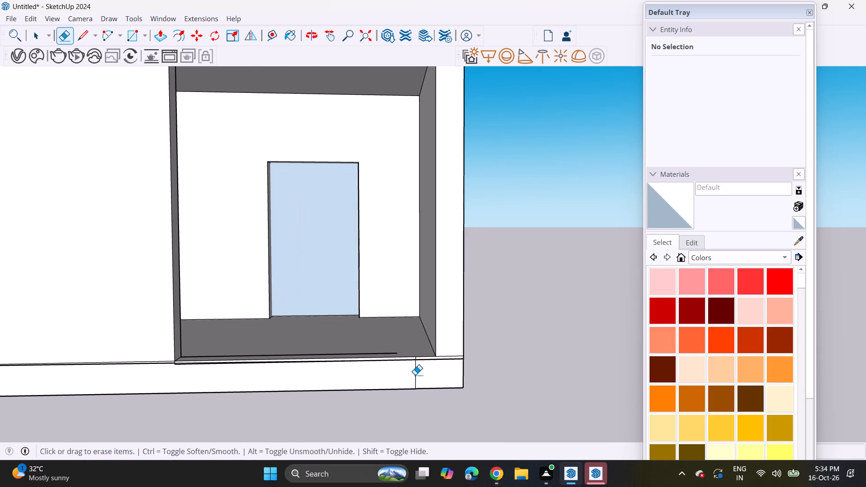
scroll(415, 375, up, 3)
click(415, 375)
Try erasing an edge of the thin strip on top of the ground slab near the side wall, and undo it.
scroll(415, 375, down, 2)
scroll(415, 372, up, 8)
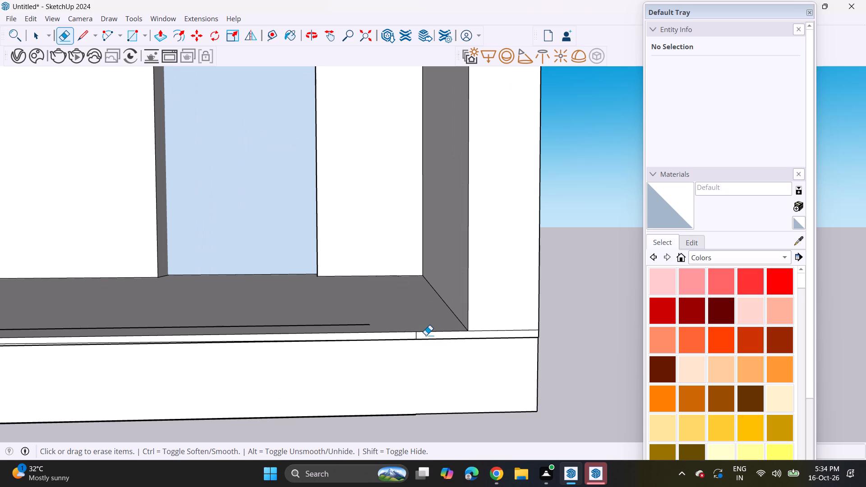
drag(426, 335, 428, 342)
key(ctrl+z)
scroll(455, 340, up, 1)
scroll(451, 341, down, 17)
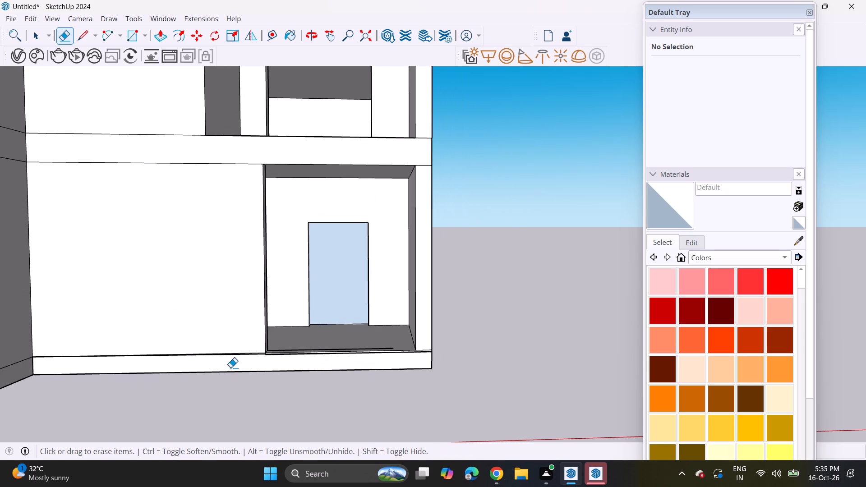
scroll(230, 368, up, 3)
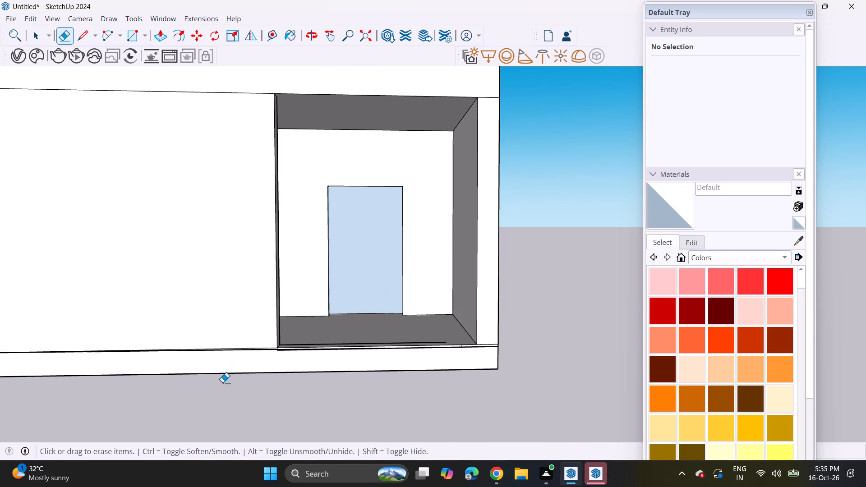
Erase the long edge of the thin strip on top of the ground slab along the foot of the solid lower wall.
scroll(263, 366, up, 12)
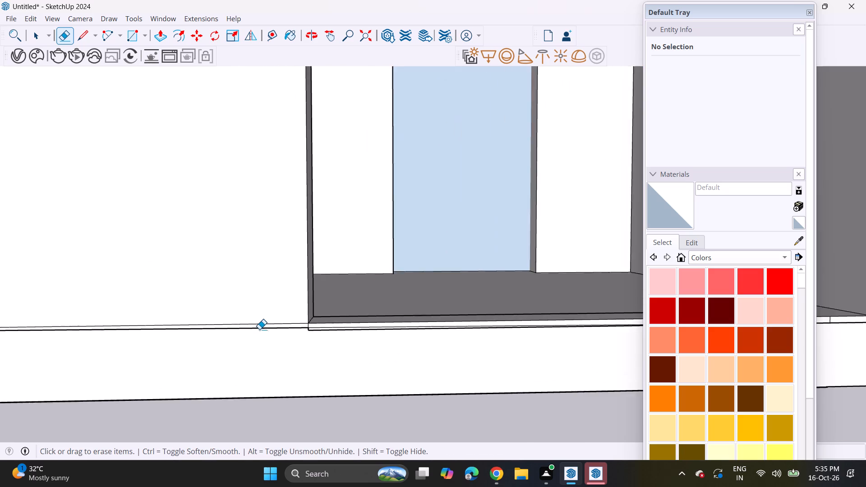
scroll(259, 329, up, 3)
click(259, 324)
drag(264, 312, 265, 318)
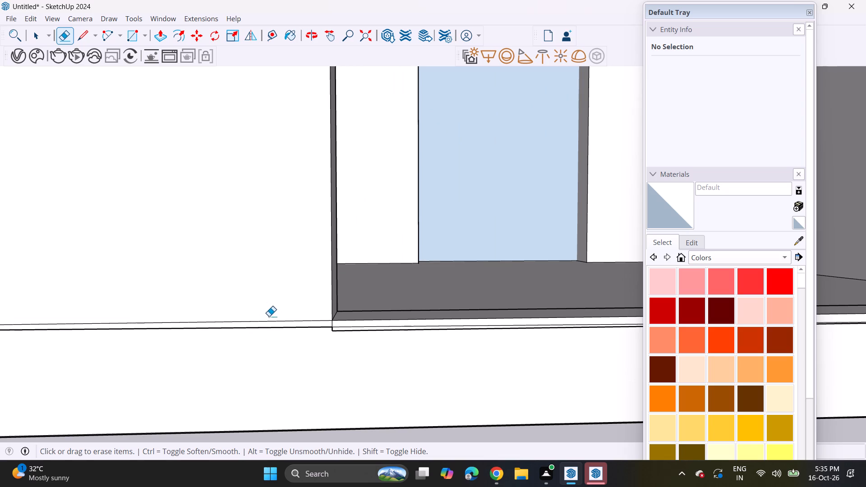
click(269, 316)
click(267, 323)
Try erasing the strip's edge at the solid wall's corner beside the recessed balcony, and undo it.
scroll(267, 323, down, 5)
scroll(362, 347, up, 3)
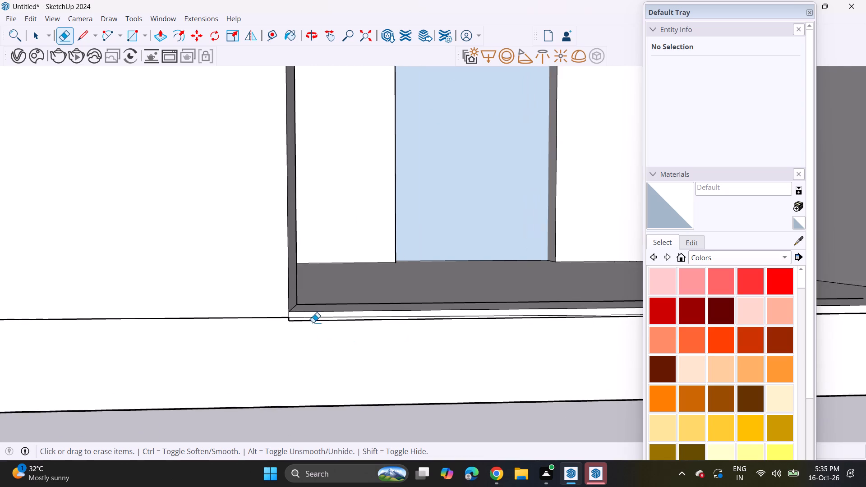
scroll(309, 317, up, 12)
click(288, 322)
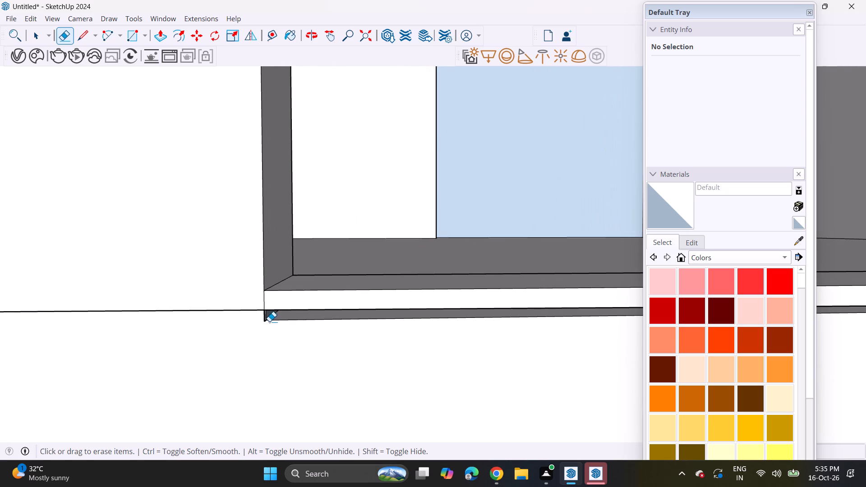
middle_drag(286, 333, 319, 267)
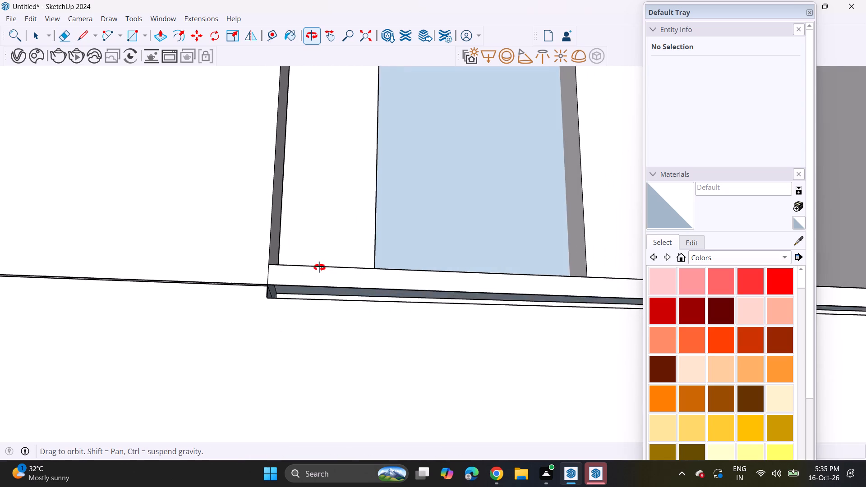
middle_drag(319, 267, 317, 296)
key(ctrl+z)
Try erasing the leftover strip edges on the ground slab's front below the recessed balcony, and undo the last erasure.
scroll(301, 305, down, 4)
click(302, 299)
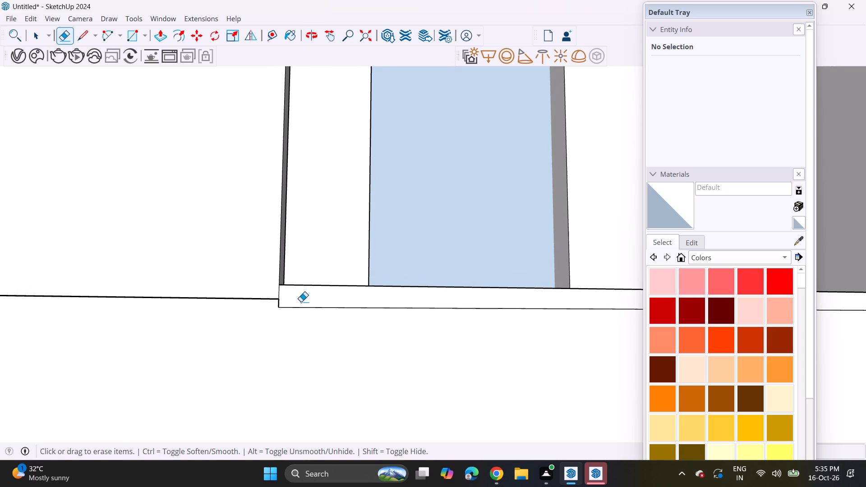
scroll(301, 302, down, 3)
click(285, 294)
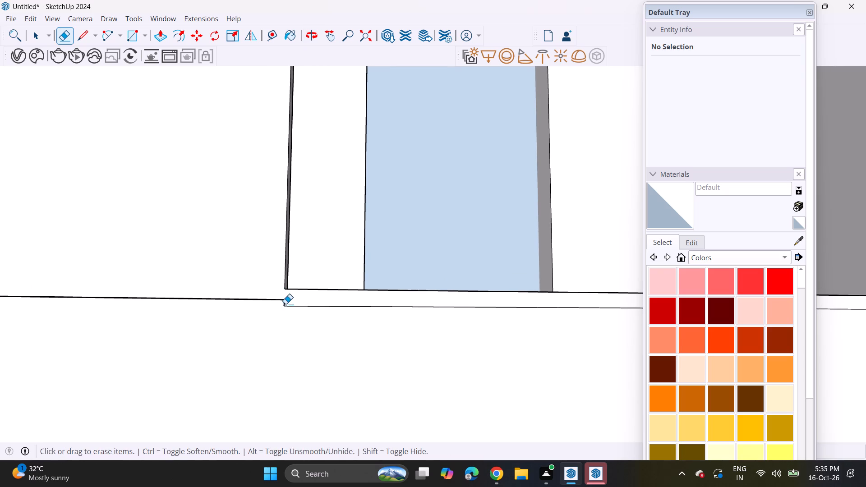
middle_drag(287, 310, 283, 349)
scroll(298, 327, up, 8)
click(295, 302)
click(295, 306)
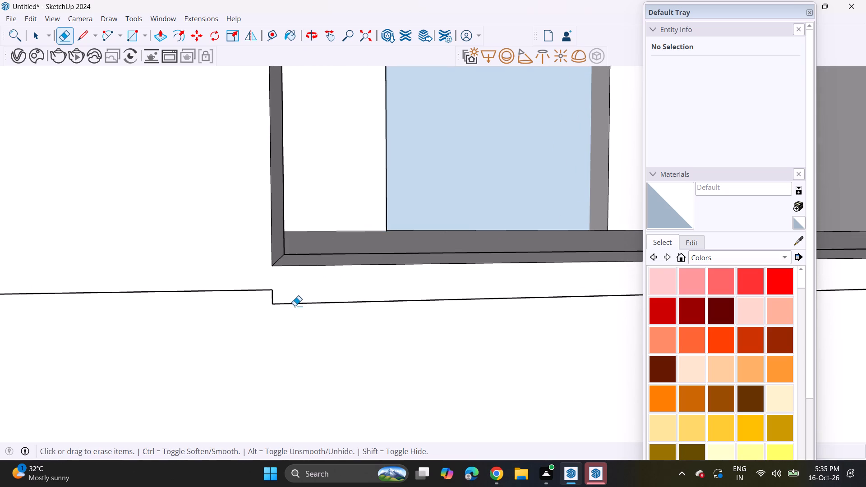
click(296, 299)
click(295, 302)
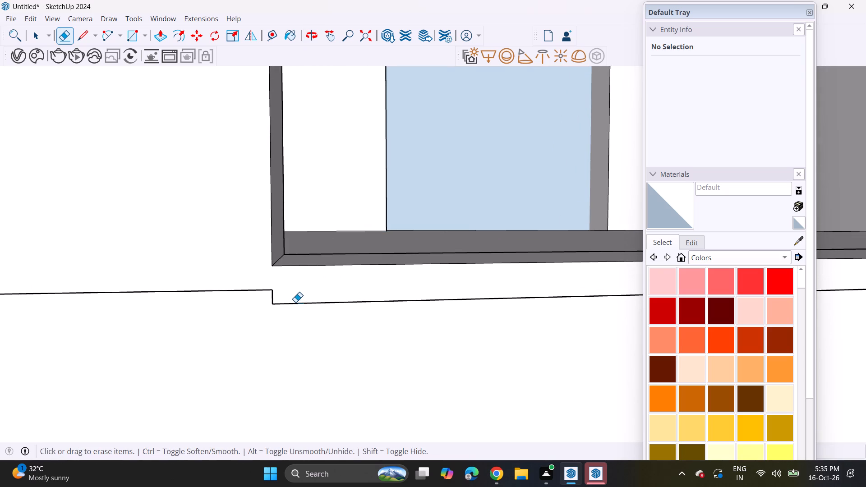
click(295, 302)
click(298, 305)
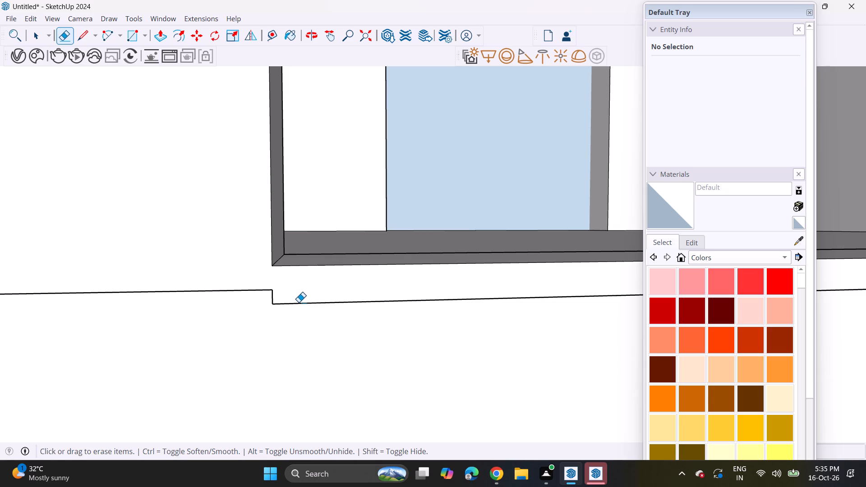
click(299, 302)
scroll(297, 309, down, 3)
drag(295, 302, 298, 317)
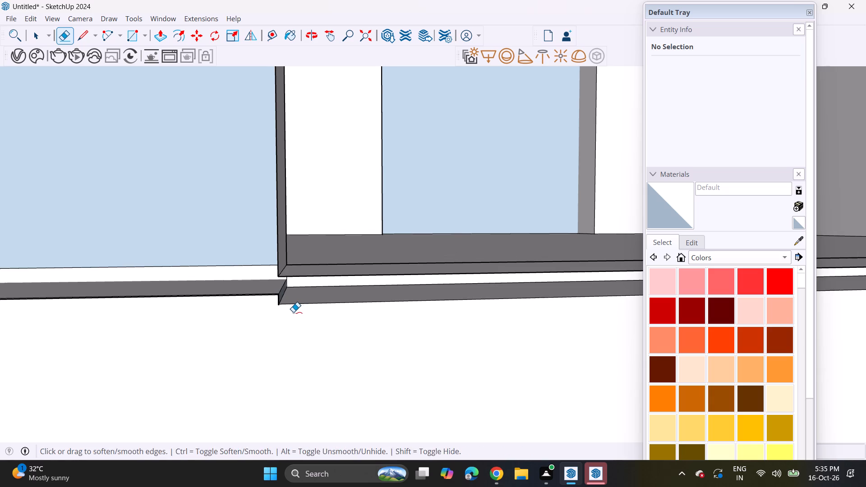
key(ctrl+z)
Push/Pull the side fin wall's inner foot face along the ground slab as a projecting ledge in front of the solid wall.
scroll(293, 312, down, 20)
scroll(293, 312, down, 13)
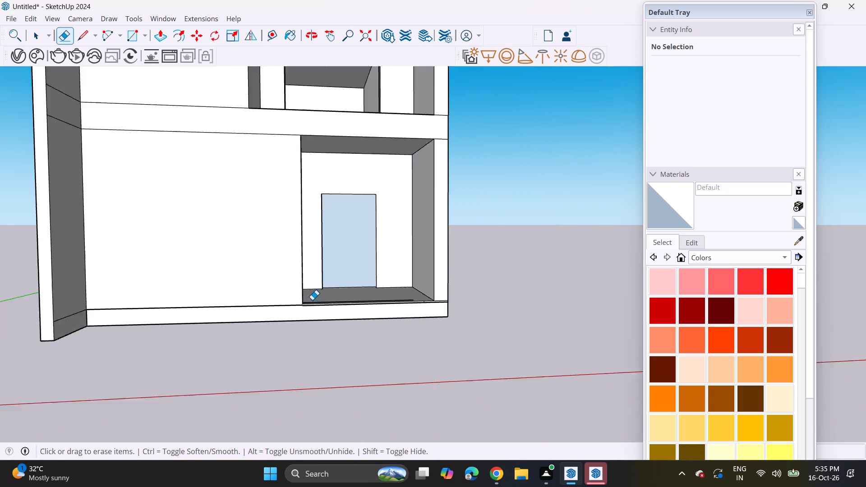
scroll(312, 300, down, 8)
middle_drag(325, 298, 310, 306)
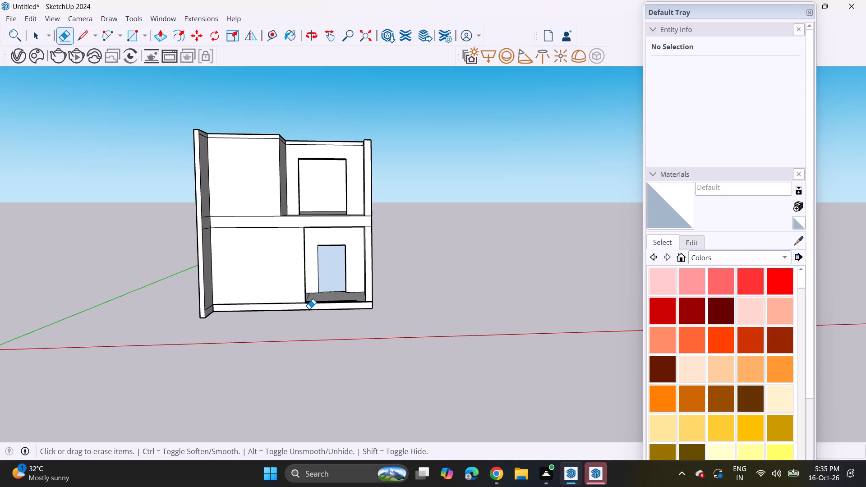
click(156, 36)
click(210, 309)
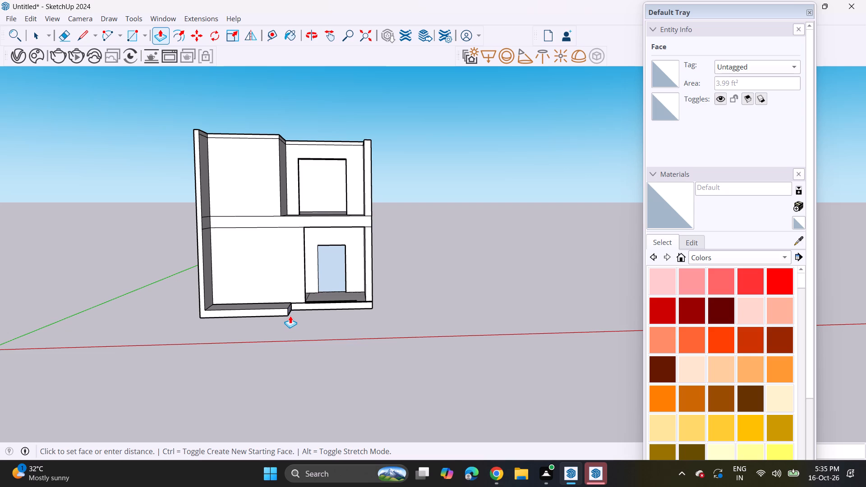
click(287, 316)
Push/Pull the solid wall's narrow end face into the recessed balcony opening to widen the wall.
middle_drag(296, 285, 232, 310)
scroll(298, 293, up, 2)
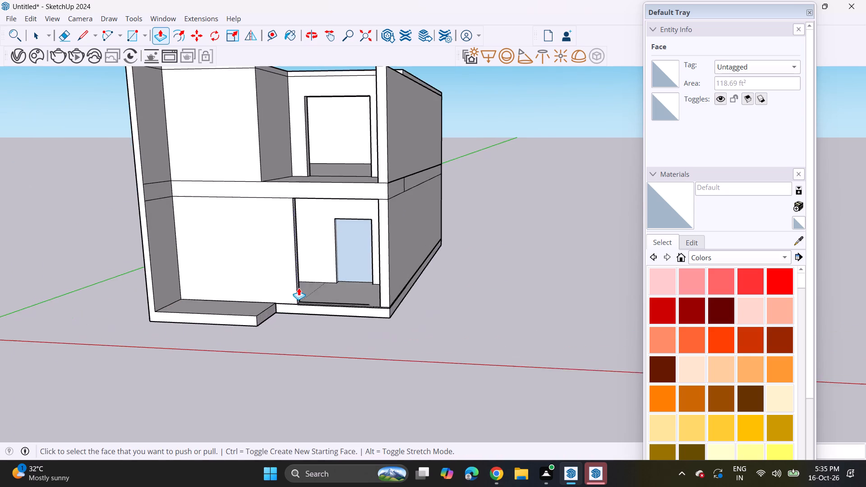
scroll(299, 288, up, 9)
click(296, 295)
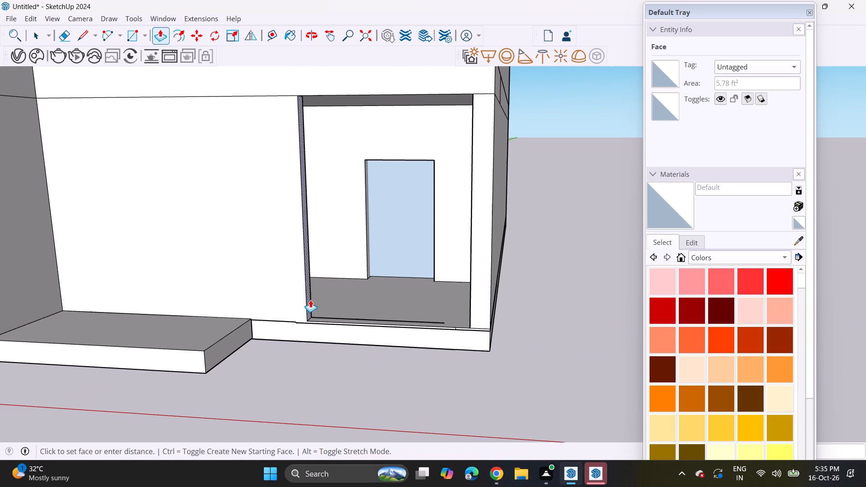
click(326, 303)
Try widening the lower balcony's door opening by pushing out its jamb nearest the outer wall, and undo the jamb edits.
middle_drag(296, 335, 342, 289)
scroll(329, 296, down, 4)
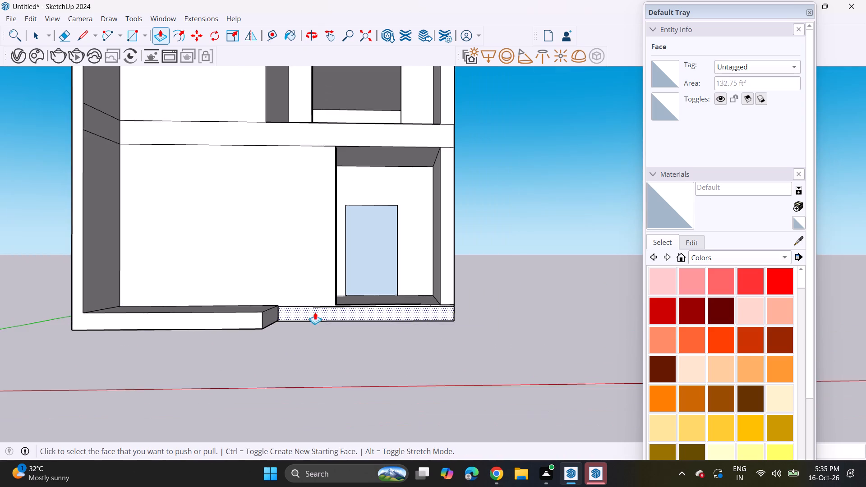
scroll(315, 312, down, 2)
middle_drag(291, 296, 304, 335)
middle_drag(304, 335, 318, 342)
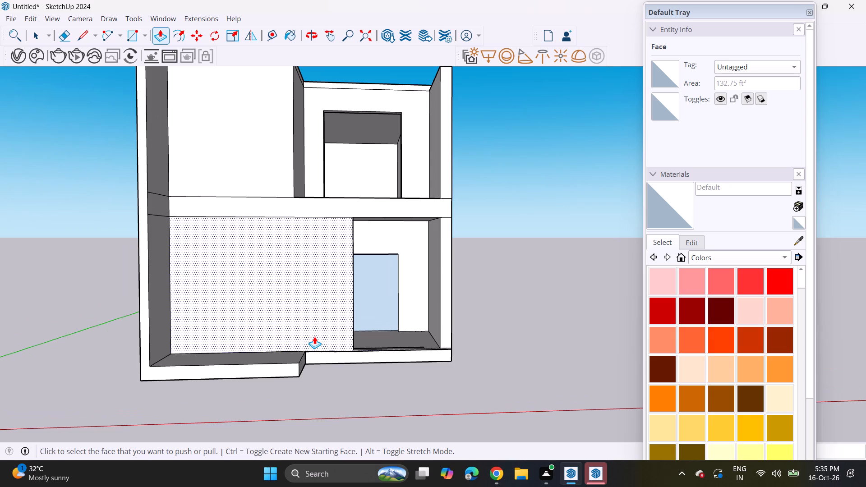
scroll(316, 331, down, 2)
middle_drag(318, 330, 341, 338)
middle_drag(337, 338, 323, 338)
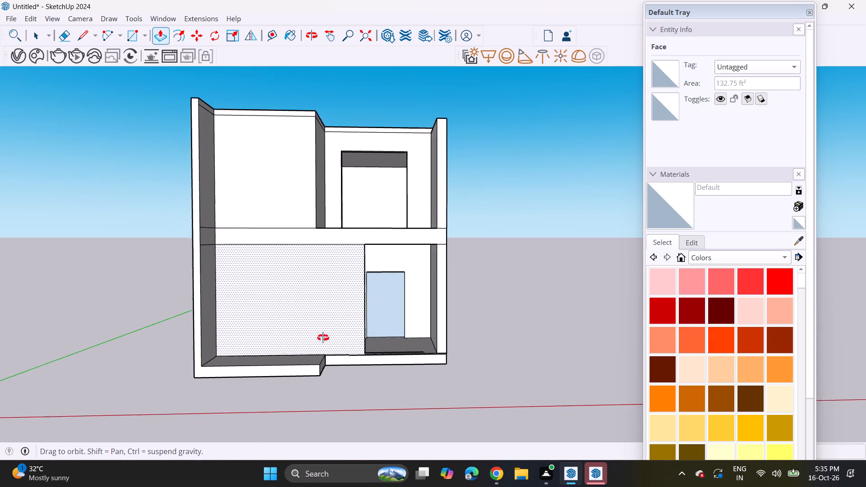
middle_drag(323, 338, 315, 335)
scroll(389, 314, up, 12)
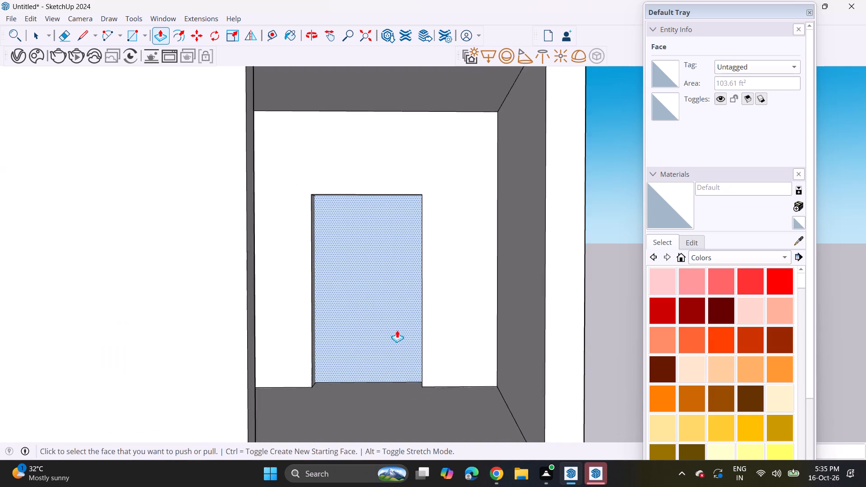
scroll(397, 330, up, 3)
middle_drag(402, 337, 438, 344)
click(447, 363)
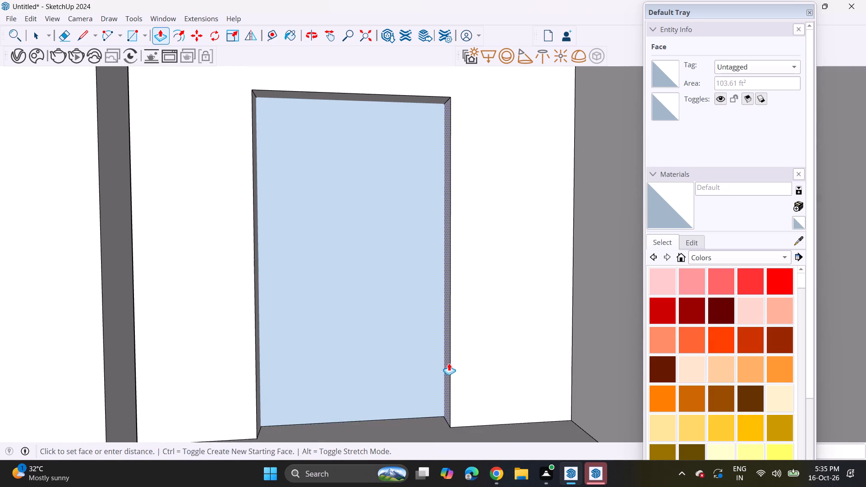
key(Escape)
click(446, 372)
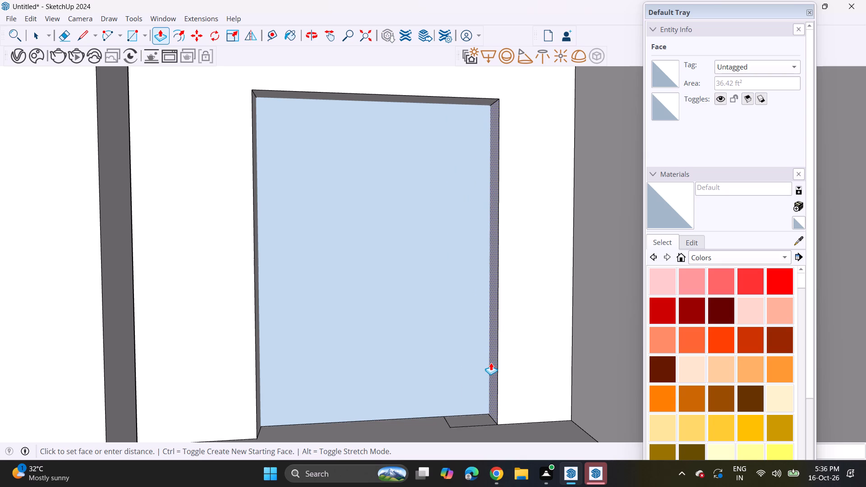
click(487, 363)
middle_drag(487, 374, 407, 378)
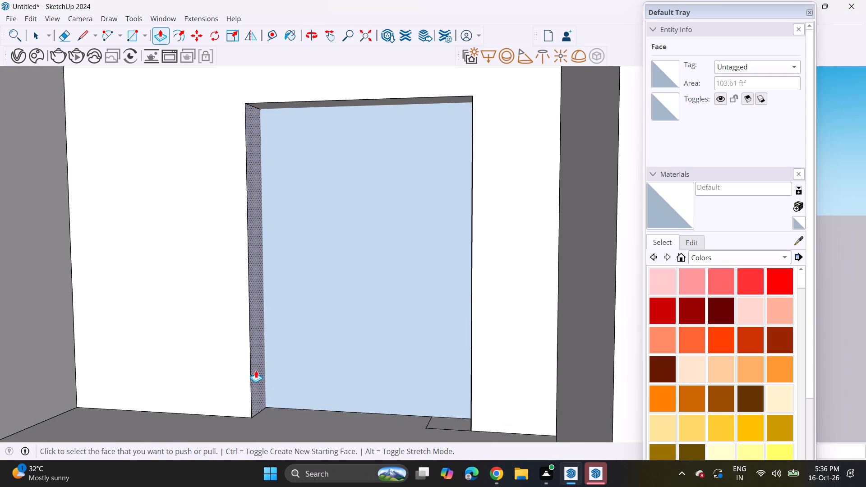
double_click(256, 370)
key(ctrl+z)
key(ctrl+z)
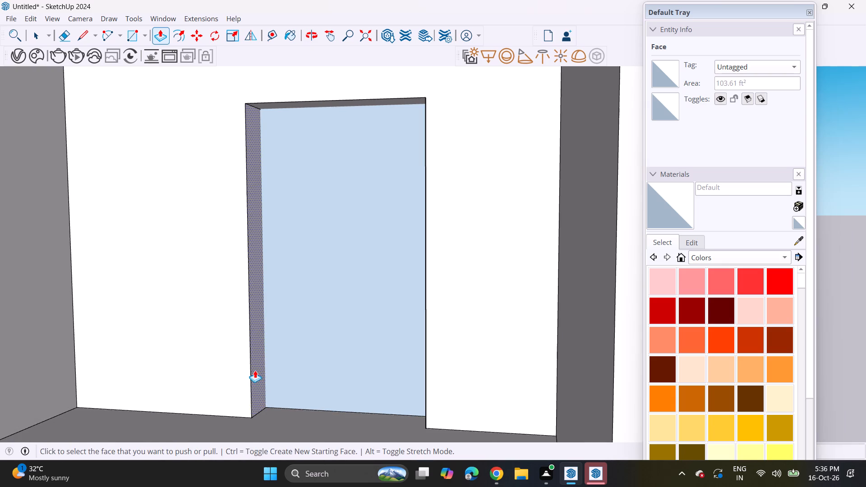
Shift the lower balcony's door opening towards the outer wall by pulling one jamb inward and pushing the opposite jamb outward.
click(255, 370)
click(297, 379)
middle_drag(365, 395, 452, 395)
click(455, 394)
click(488, 386)
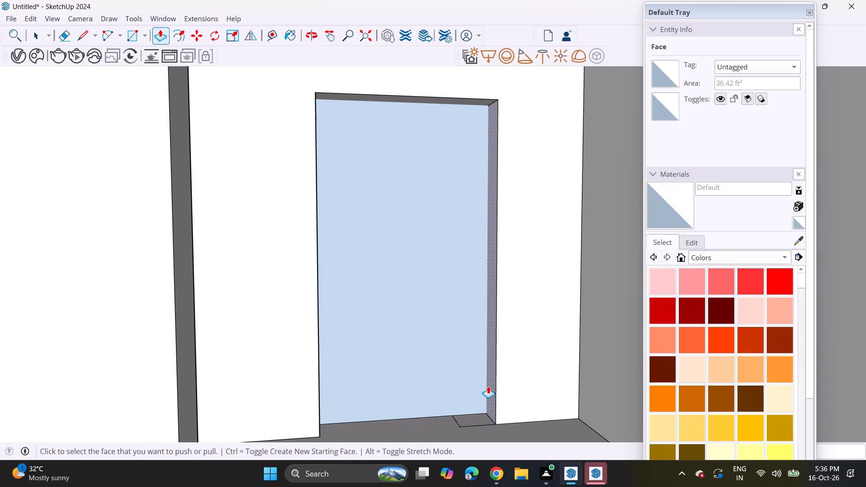
Push/Pull the end face of the projecting ground ledge a little further towards the recessed balcony.
scroll(476, 379, down, 4)
middle_drag(470, 392, 446, 376)
scroll(424, 369, down, 9)
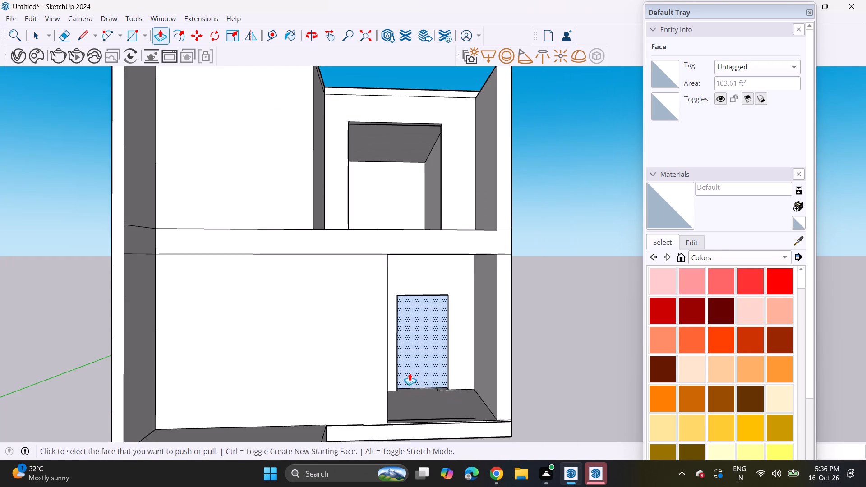
scroll(410, 373, down, 1)
middle_drag(411, 377, 415, 339)
middle_drag(415, 338, 383, 347)
middle_drag(380, 350, 398, 336)
scroll(336, 387, up, 2)
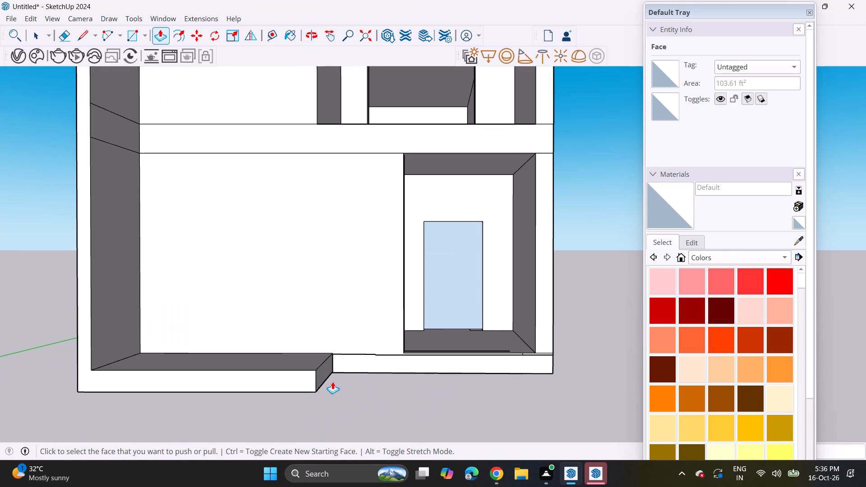
click(329, 369)
click(349, 368)
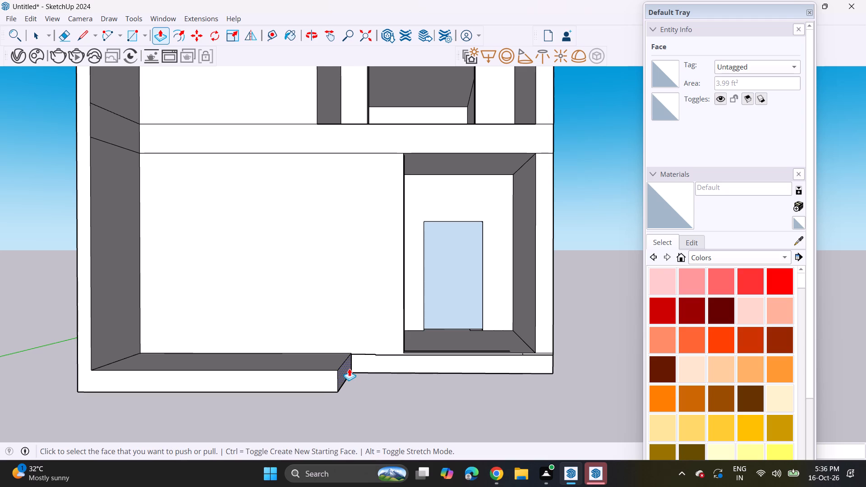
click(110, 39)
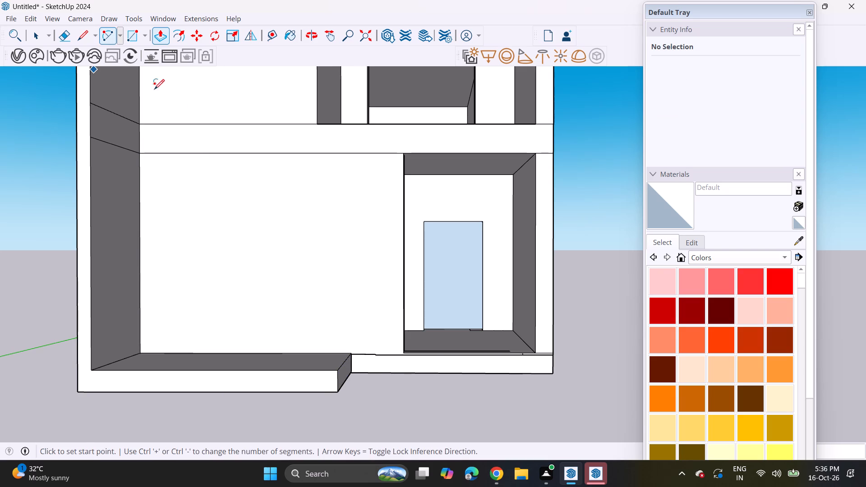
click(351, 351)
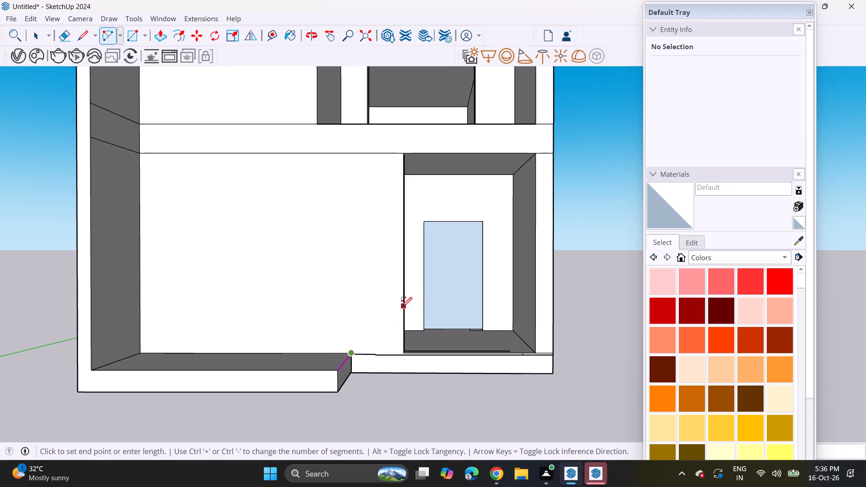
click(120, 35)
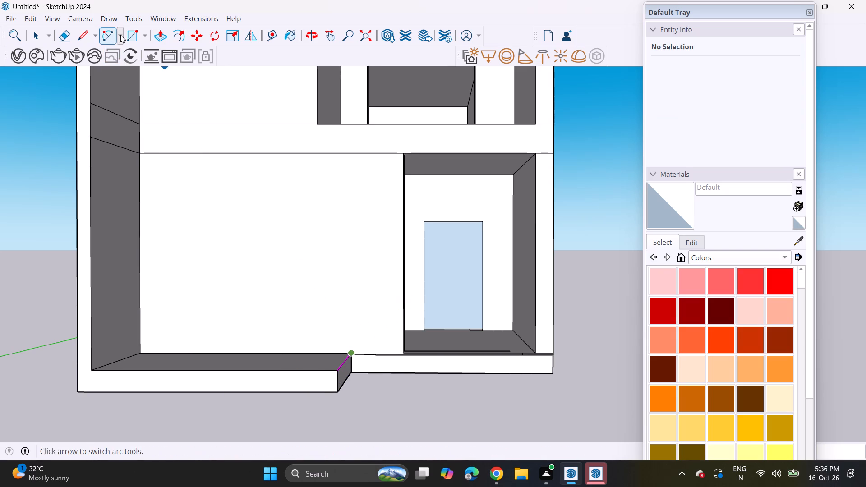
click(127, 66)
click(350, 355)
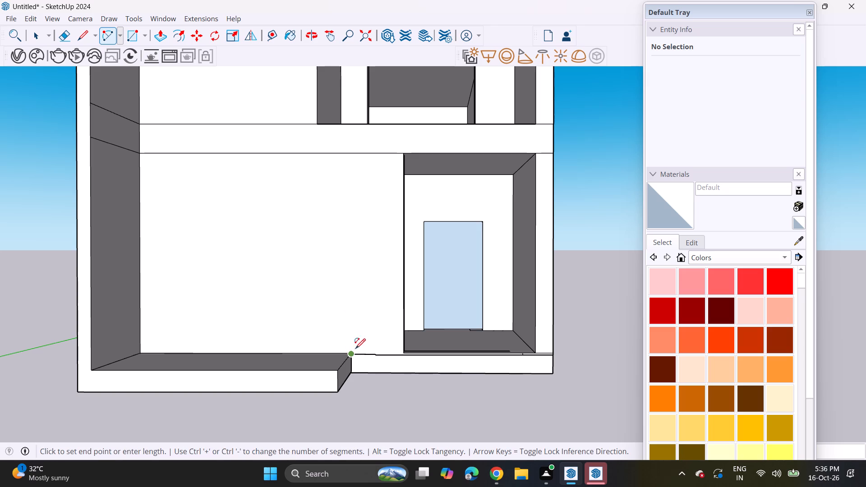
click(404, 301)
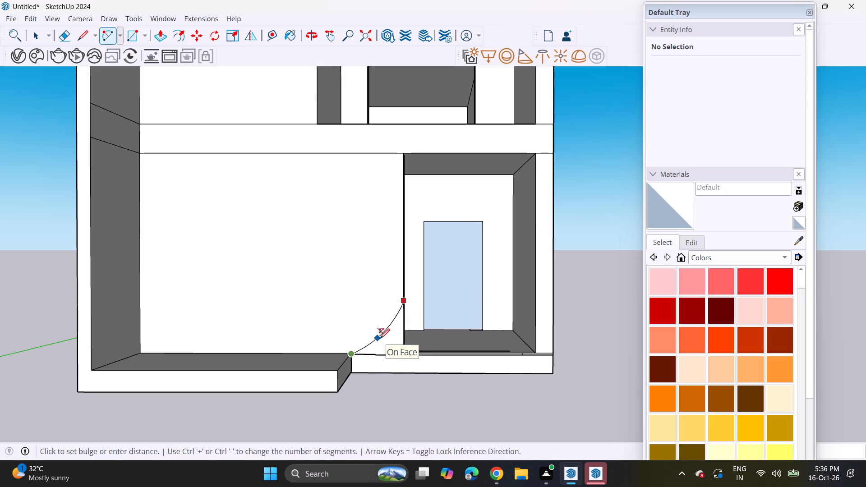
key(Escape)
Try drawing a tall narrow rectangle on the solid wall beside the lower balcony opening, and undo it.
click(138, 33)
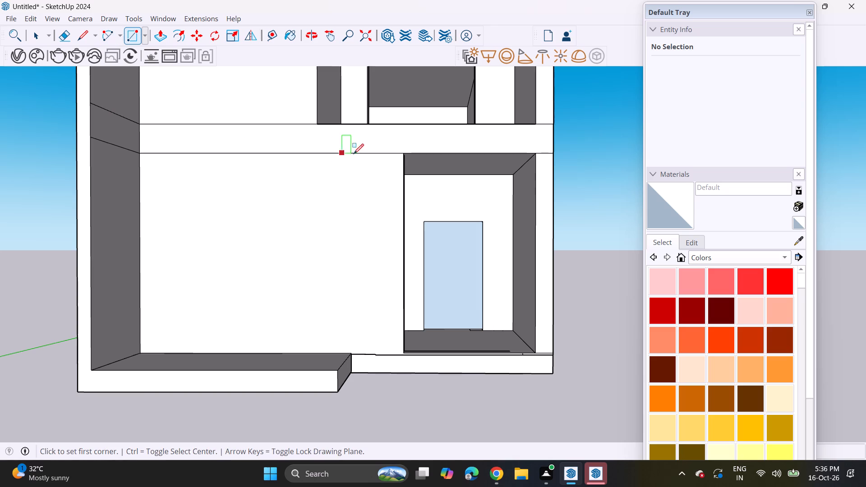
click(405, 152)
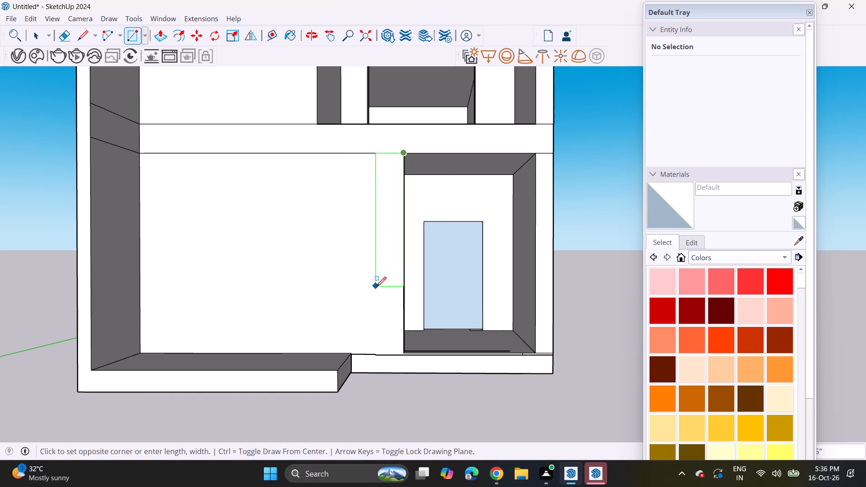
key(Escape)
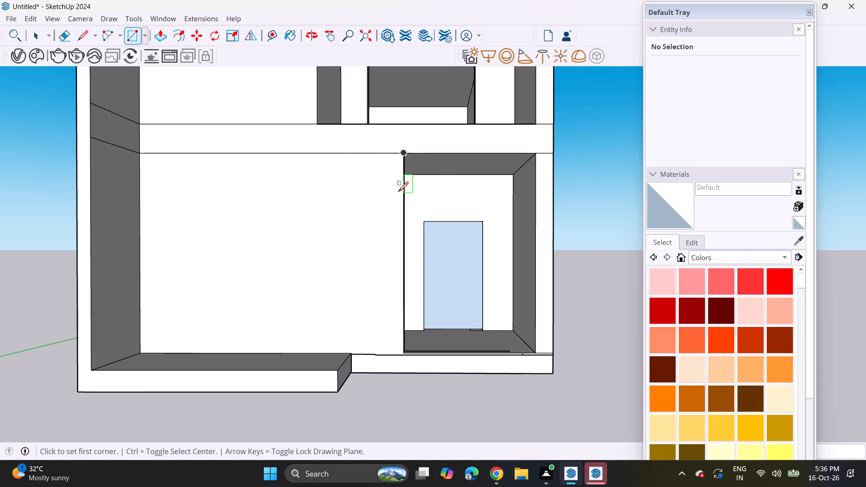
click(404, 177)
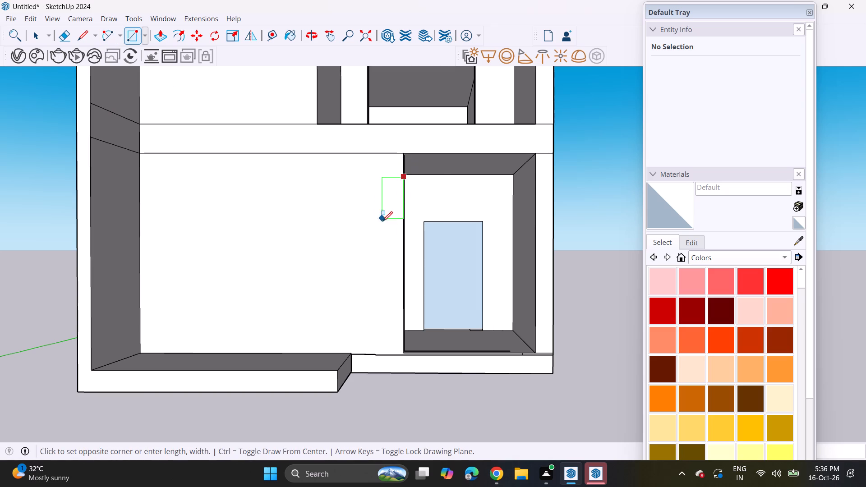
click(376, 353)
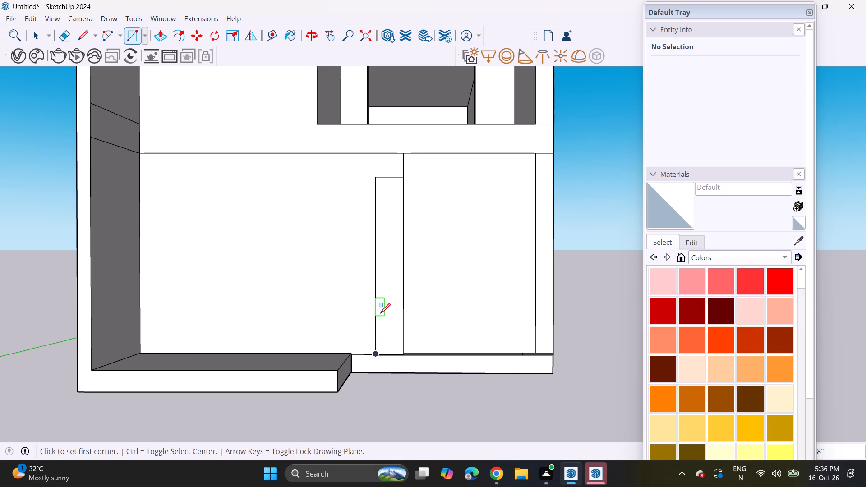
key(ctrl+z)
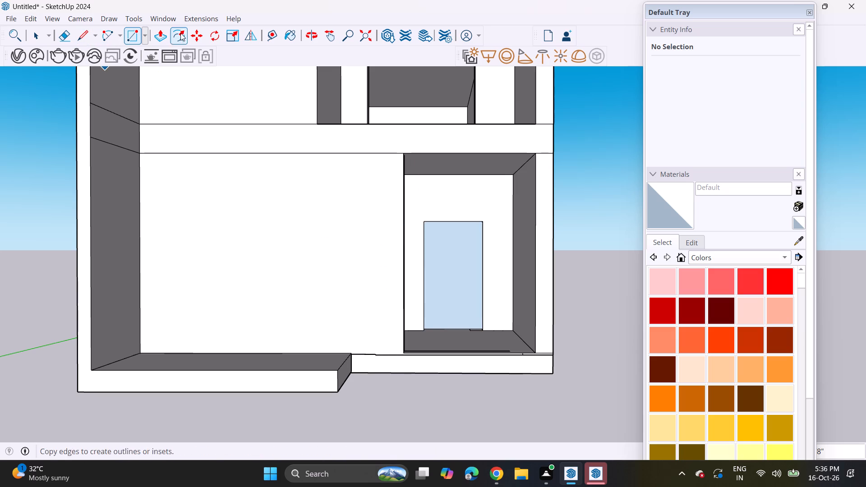
Push/Pull the projecting ground ledge's end face towards the recessed balcony as a new separate section.
click(163, 36)
middle_drag(286, 322, 277, 333)
click(338, 375)
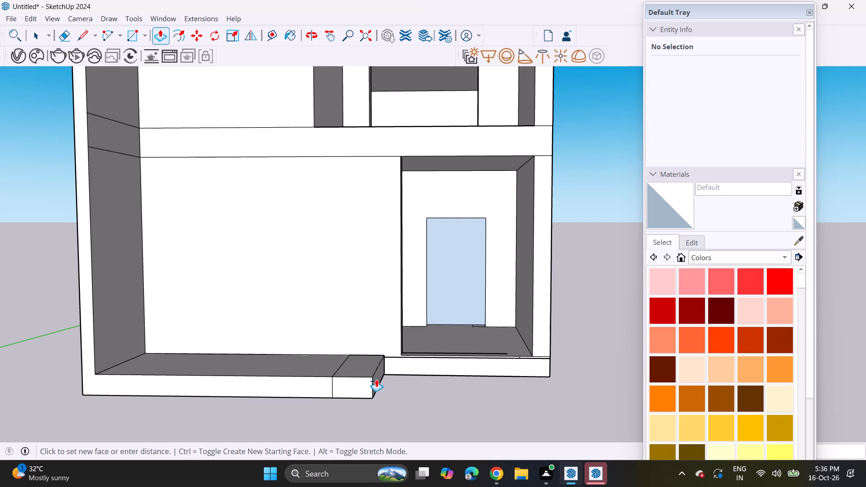
click(376, 379)
Raise the new ledge section into a tall pillar beside the balcony, adding a short separate block on top.
click(364, 360)
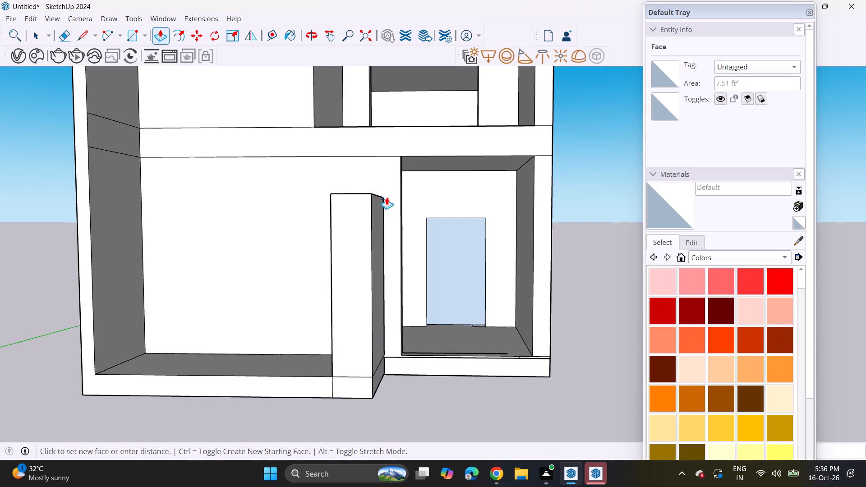
click(387, 197)
middle_drag(379, 189, 378, 256)
click(369, 239)
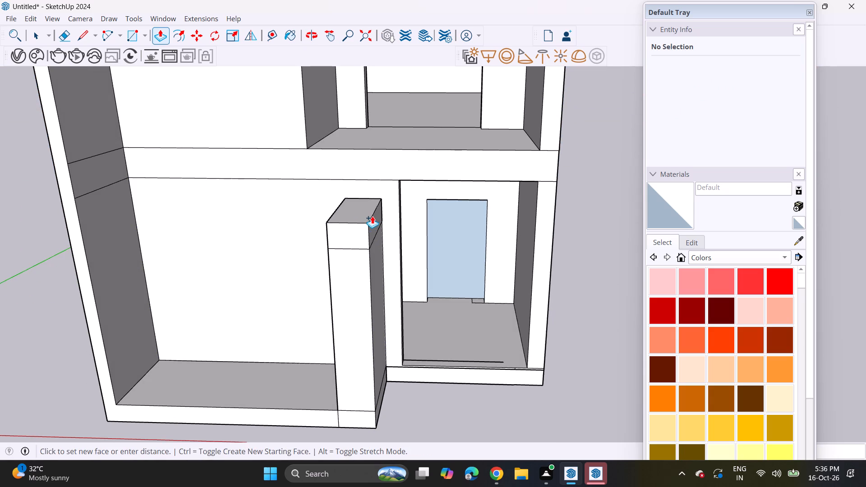
click(373, 218)
Push/Pull the pillar's top block sideways across the balcony opening to the outer wall, forming a projecting beam.
click(377, 226)
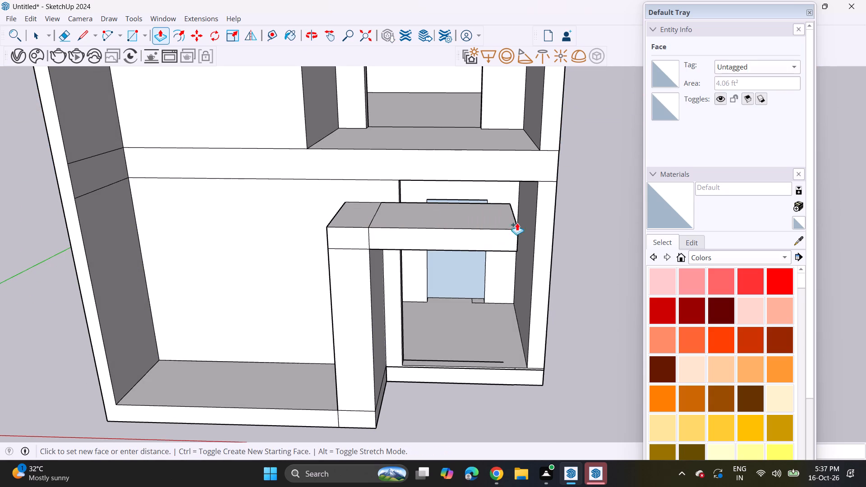
middle_drag(540, 239, 539, 187)
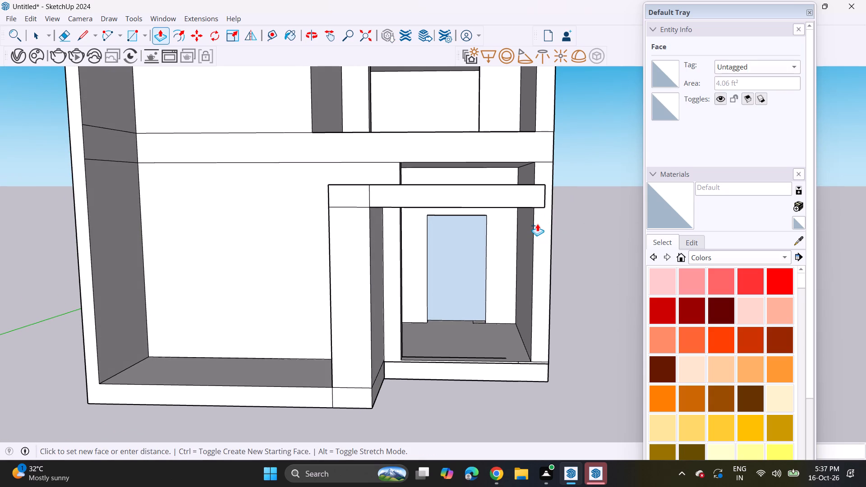
click(534, 219)
middle_drag(507, 272, 512, 252)
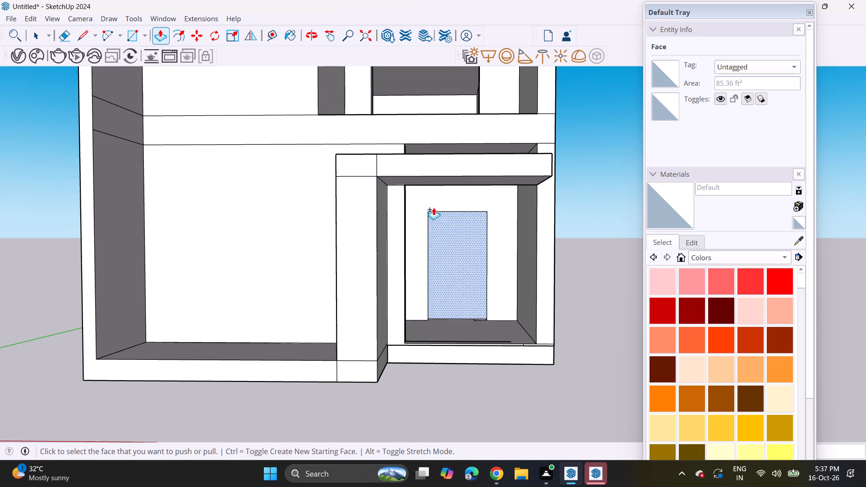
scroll(432, 180, up, 2)
click(428, 183)
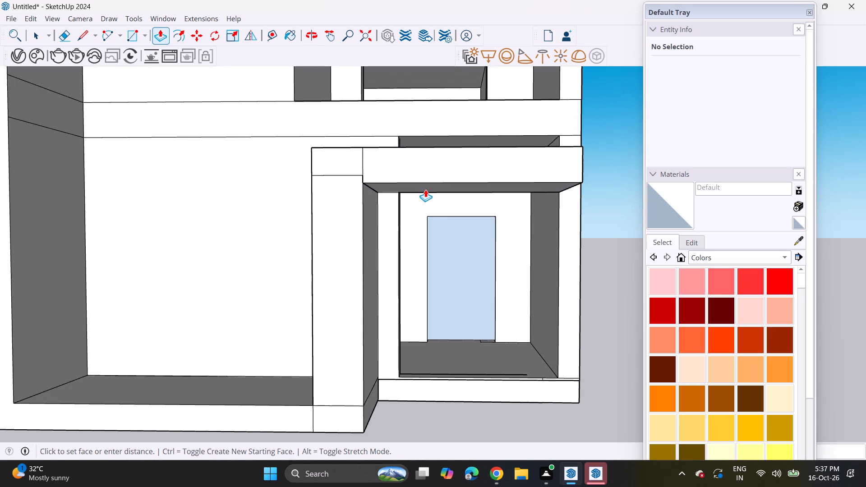
click(425, 189)
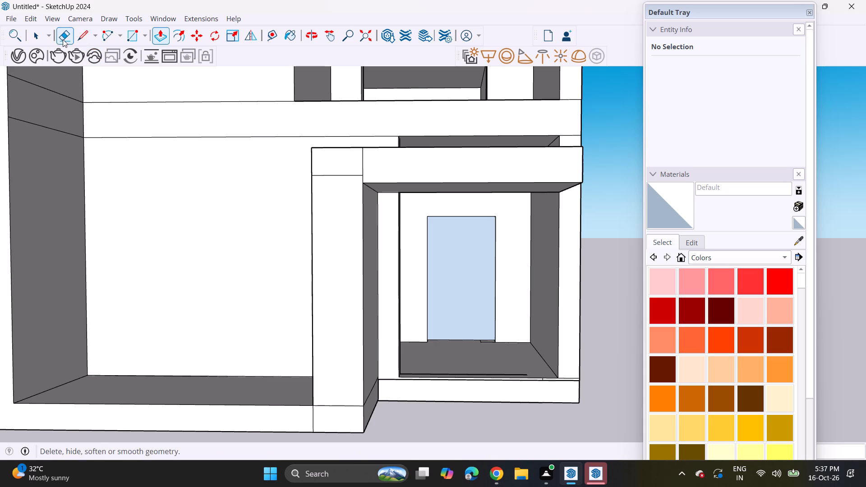
Erase the leftover dividing edges on the front and side faces where the ledge, pillar and beam join.
click(64, 38)
drag(325, 180, 331, 193)
drag(341, 171, 341, 179)
drag(349, 165, 366, 165)
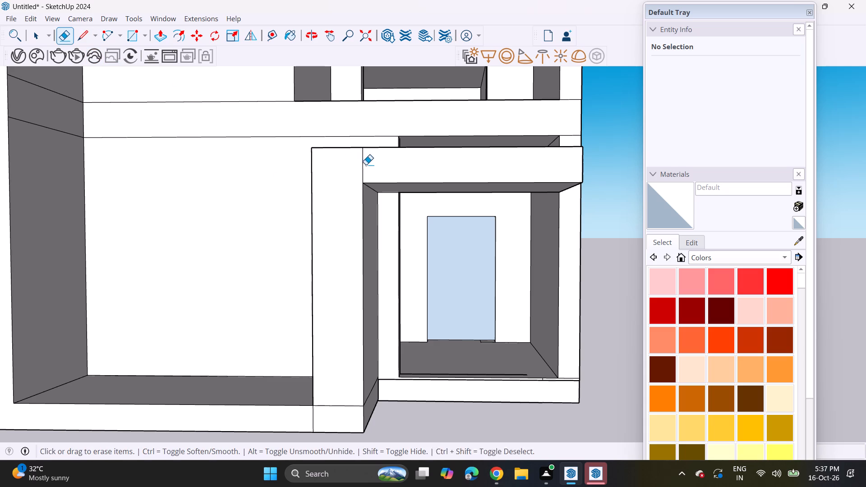
drag(366, 165, 367, 165)
click(364, 177)
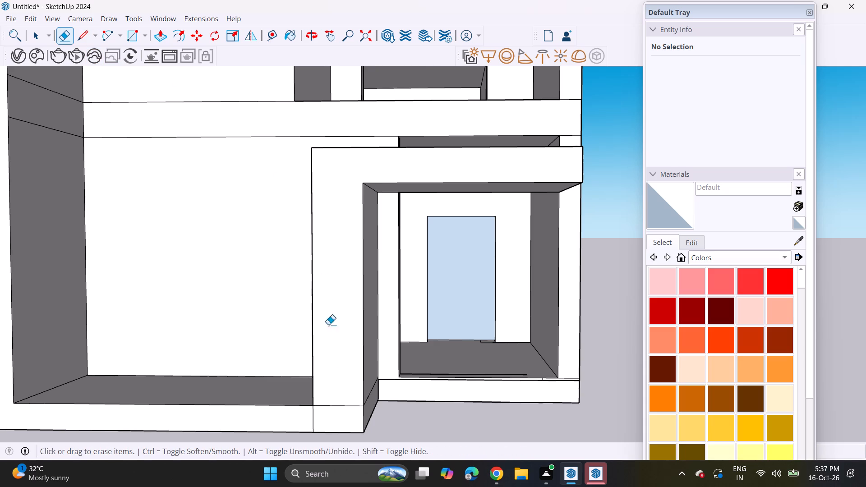
drag(333, 403, 336, 417)
drag(329, 417, 314, 417)
middle_drag(376, 397, 344, 393)
click(354, 388)
middle_drag(320, 407, 413, 392)
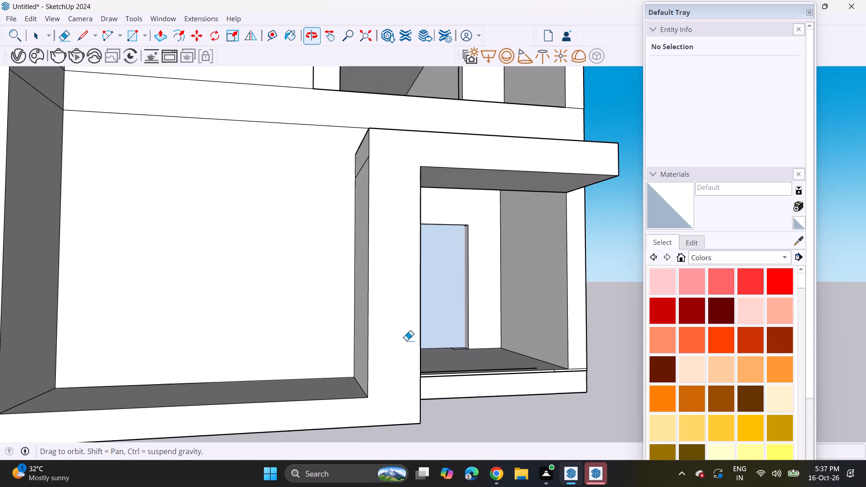
click(363, 169)
Draw a lengthwise dividing line along the ground ledge's top face, from the side wall to the pillar.
middle_drag(366, 221, 339, 237)
scroll(333, 230, down, 2)
middle_drag(348, 319, 345, 311)
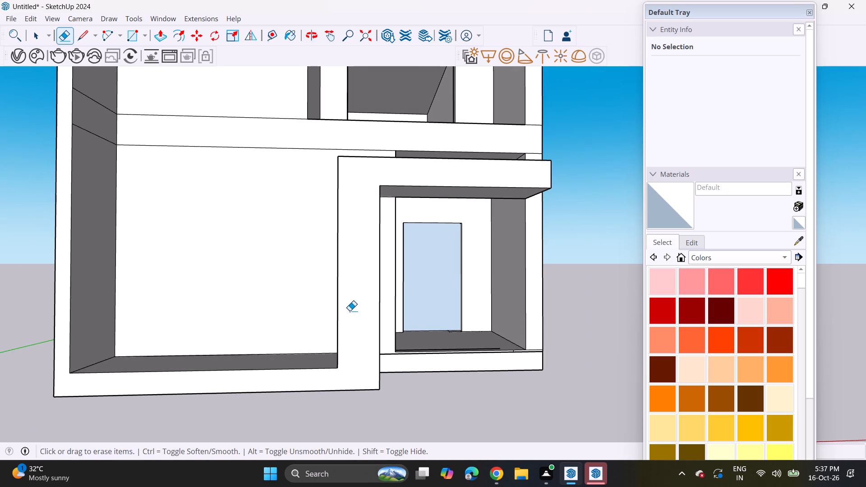
click(80, 38)
middle_drag(153, 311, 157, 392)
click(115, 402)
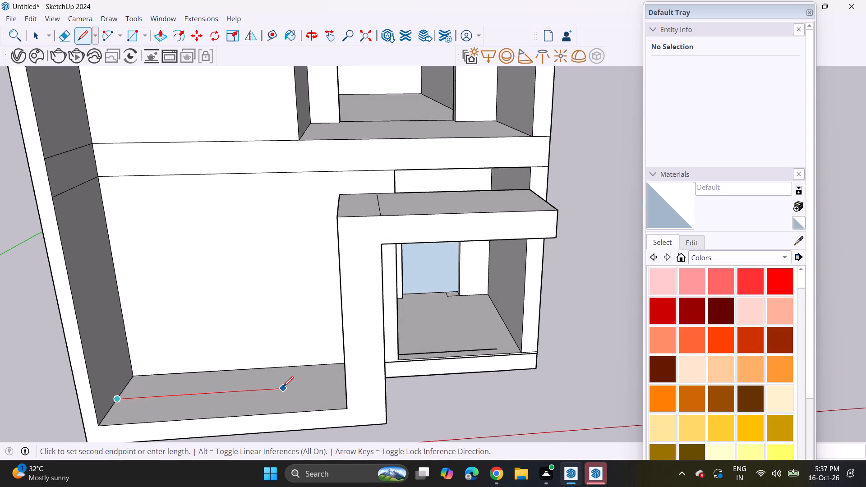
middle_drag(285, 386, 369, 374)
click(392, 391)
Push/Pull the front strip of the ledge's top face slightly upward to form a raised kerb.
middle_drag(391, 397, 379, 386)
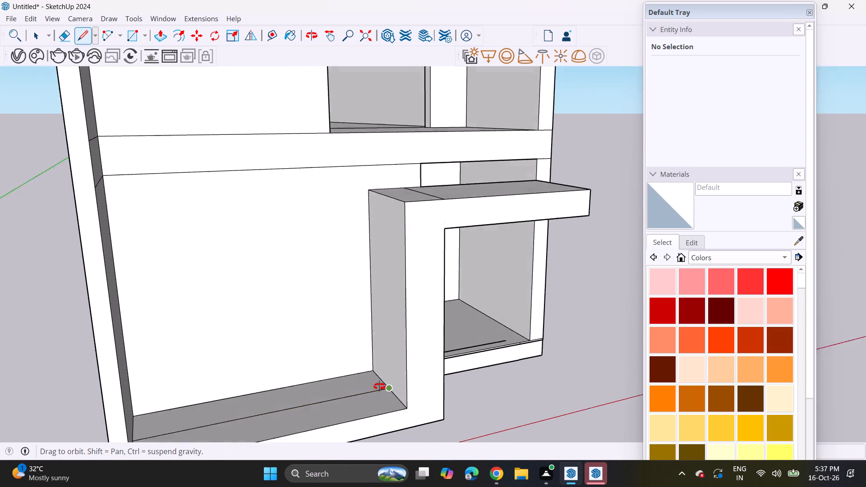
middle_drag(379, 386, 339, 385)
click(164, 32)
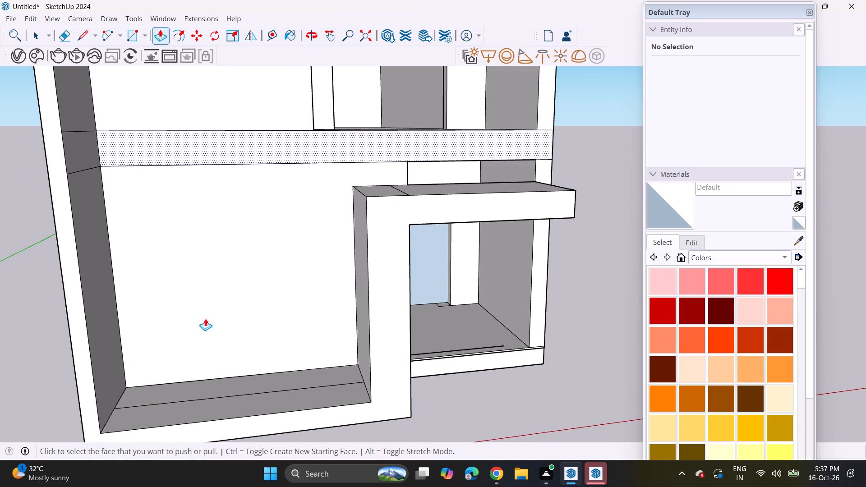
click(237, 405)
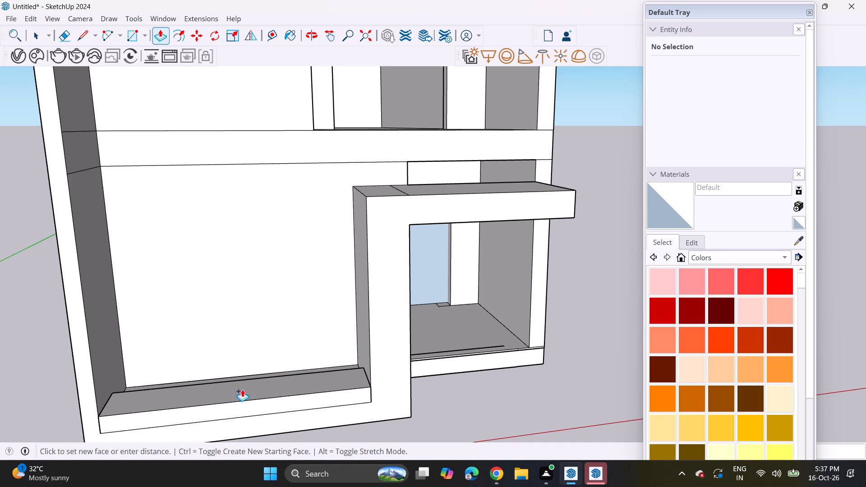
click(242, 389)
Erase the leftover seam edges on the front face of the raised kerb.
middle_drag(273, 392, 245, 354)
click(63, 26)
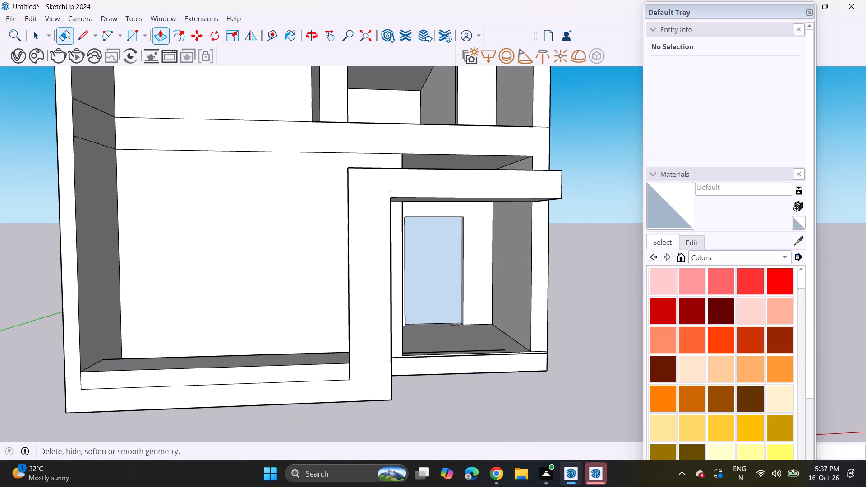
click(66, 30)
click(83, 391)
click(83, 385)
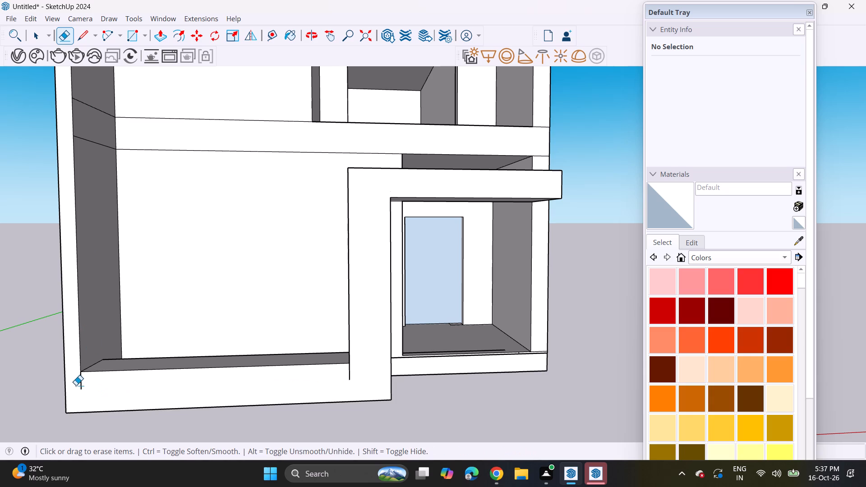
drag(76, 385, 98, 384)
drag(346, 378, 356, 375)
Draw tangent arcs on the frame's front face at the inner kerb-to-pillar corner and the pillar's upper outer corner.
click(111, 37)
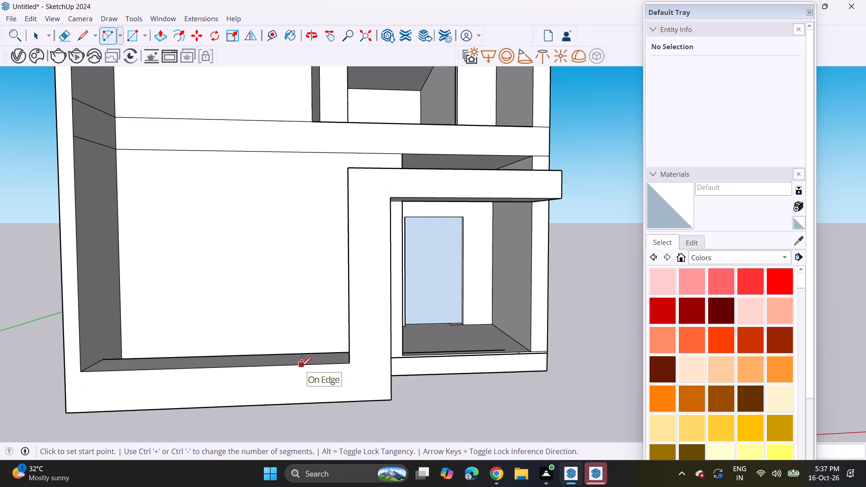
click(301, 367)
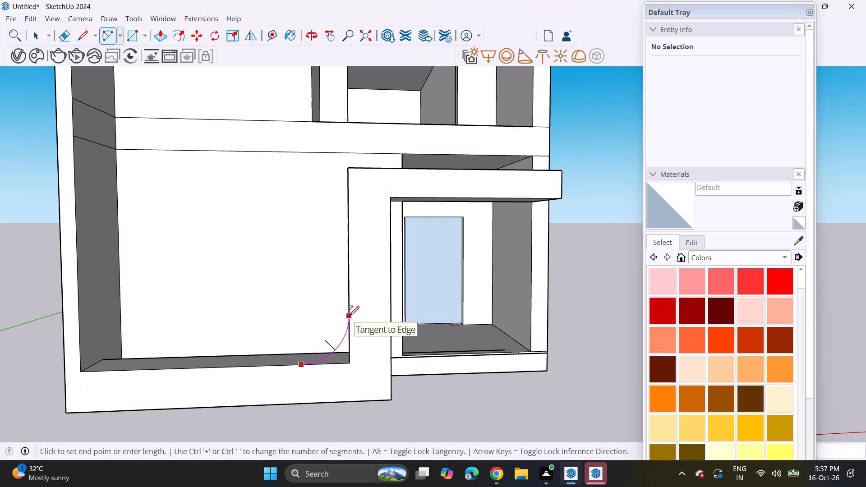
click(349, 316)
click(343, 339)
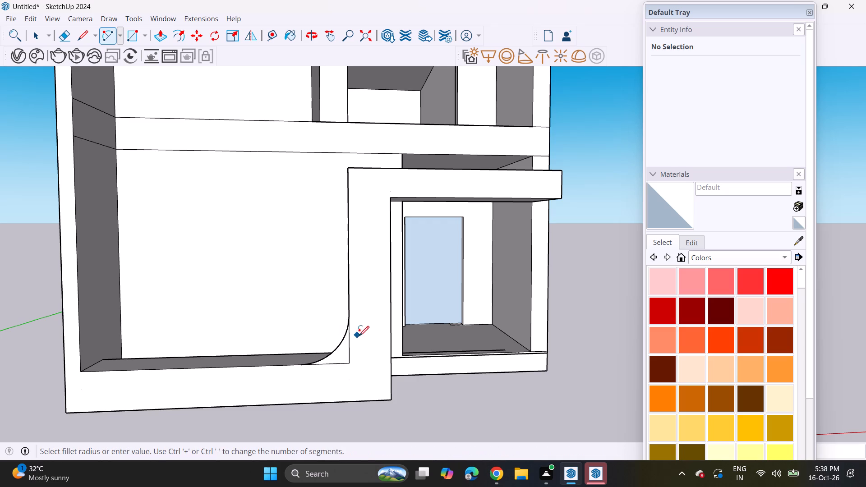
click(387, 170)
click(351, 210)
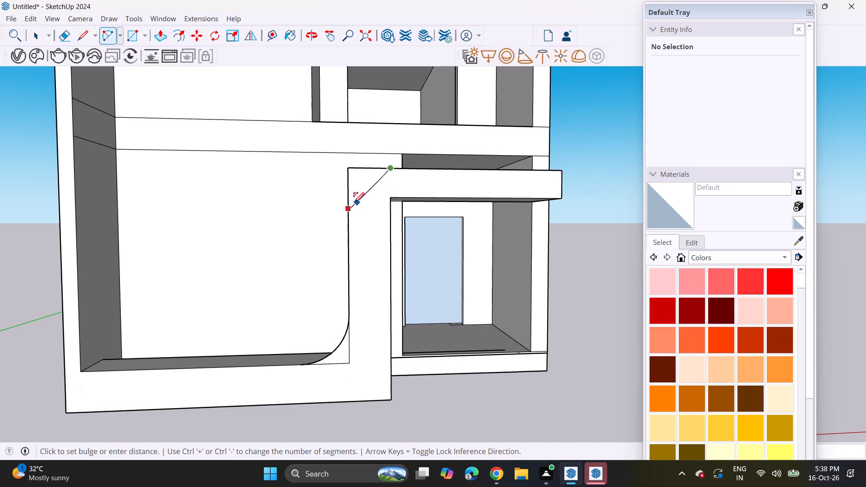
click(349, 196)
Push/Pull the waste piece outside the upper arc back to the wall, rounding the pillar-to-beam corner.
middle_drag(373, 189, 406, 243)
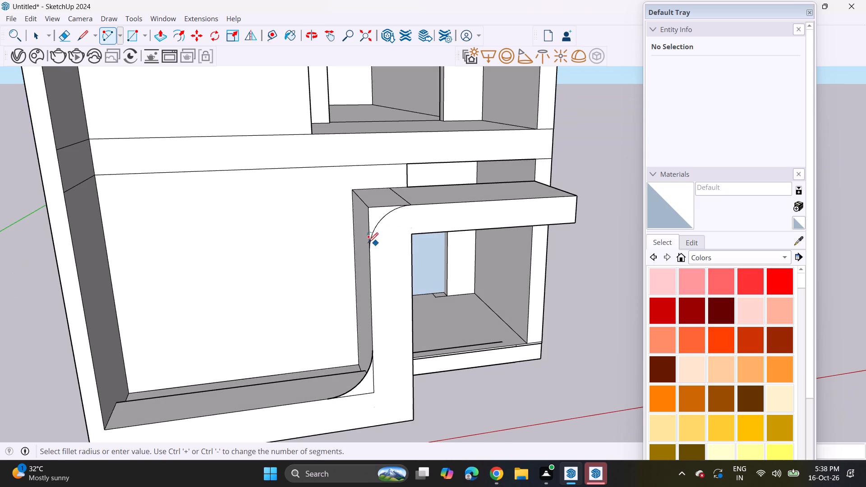
click(164, 39)
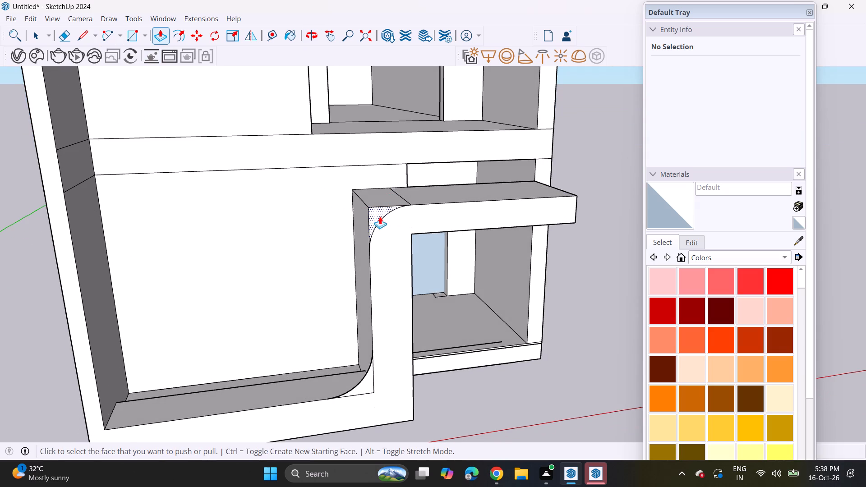
click(374, 217)
click(357, 194)
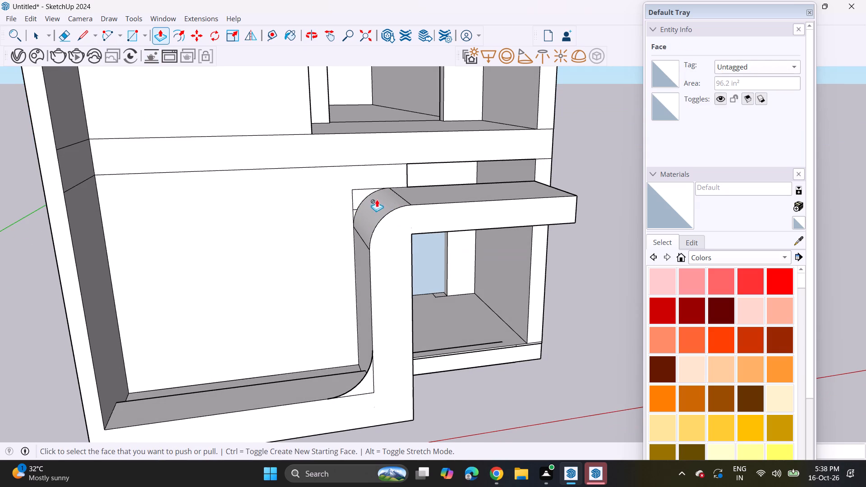
Push/Pull the lower arc's corner piece back to the wall, filling the kerb-to-pillar corner with a curved fillet.
click(368, 380)
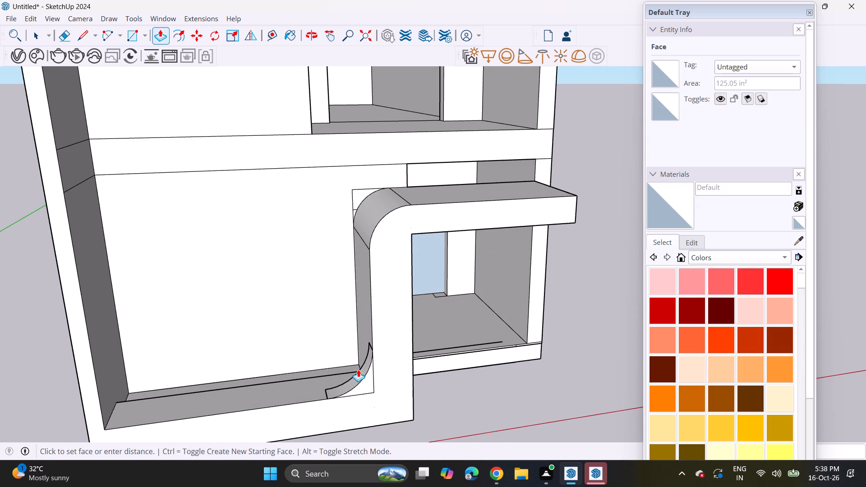
click(345, 337)
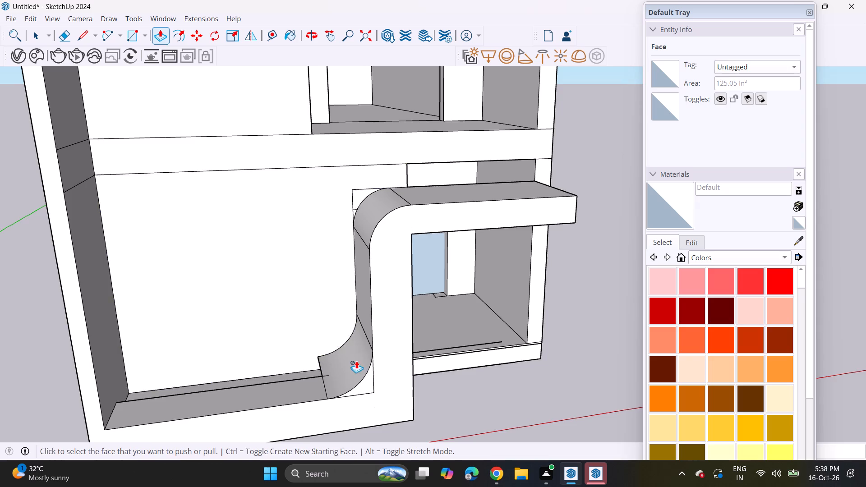
Erase the leftover corner edges beside the kerb-to-pillar fillet and on the wall behind the pillar's upper rounded corner.
middle_drag(352, 356, 289, 265)
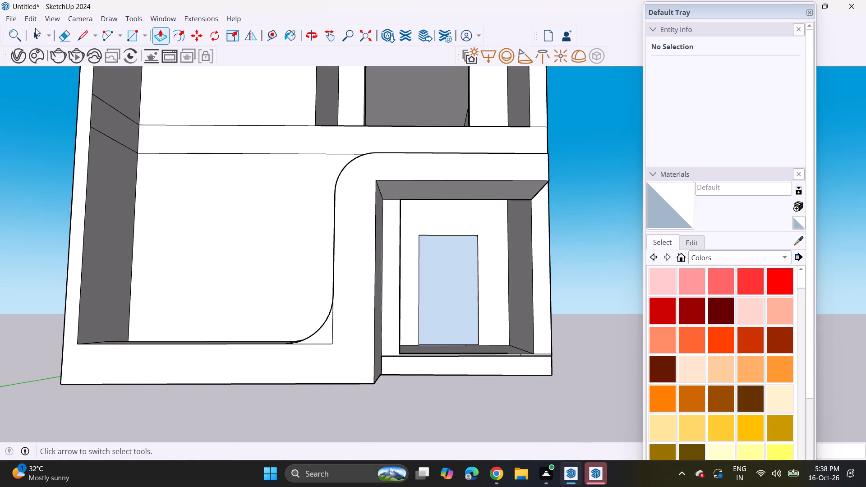
click(64, 32)
click(324, 345)
click(333, 341)
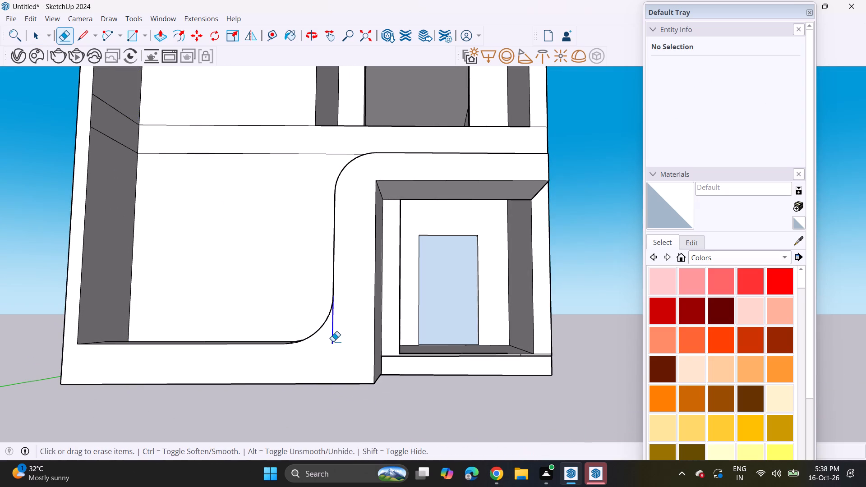
middle_drag(335, 328, 353, 368)
middle_drag(361, 185, 385, 210)
scroll(364, 189, up, 3)
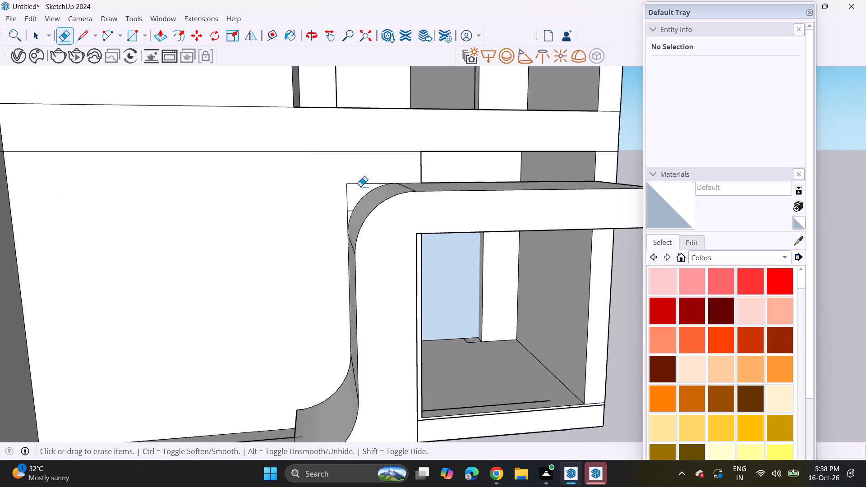
click(360, 183)
click(345, 192)
click(347, 213)
click(348, 211)
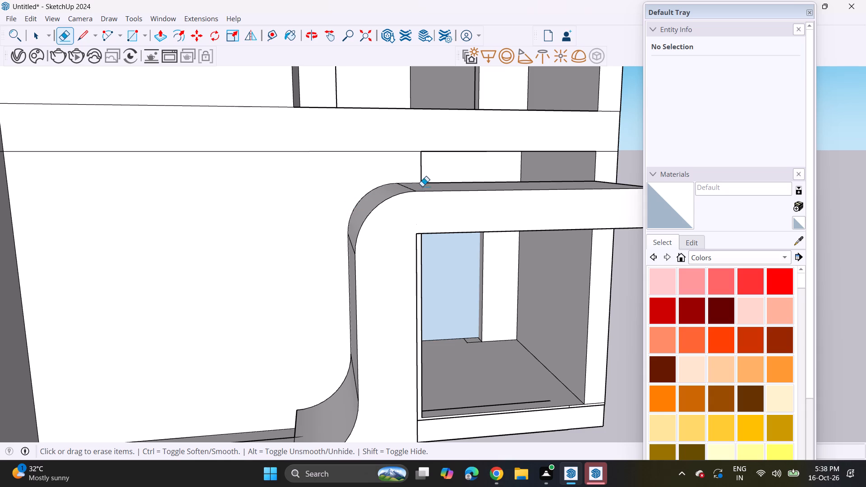
Push/Pull the pillar's inner side face away from the door opening, narrowing the pillar to about the beam's thickness.
middle_drag(455, 191, 411, 145)
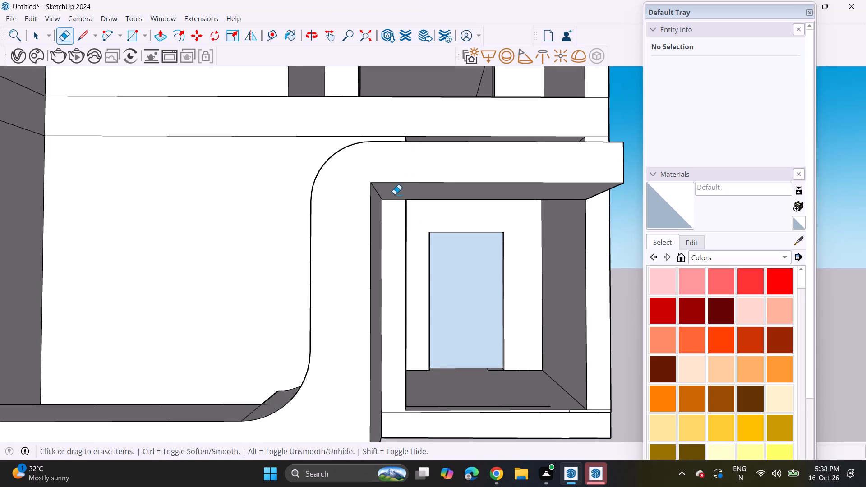
scroll(393, 200, down, 2)
scroll(396, 306, down, 4)
middle_drag(394, 313, 408, 310)
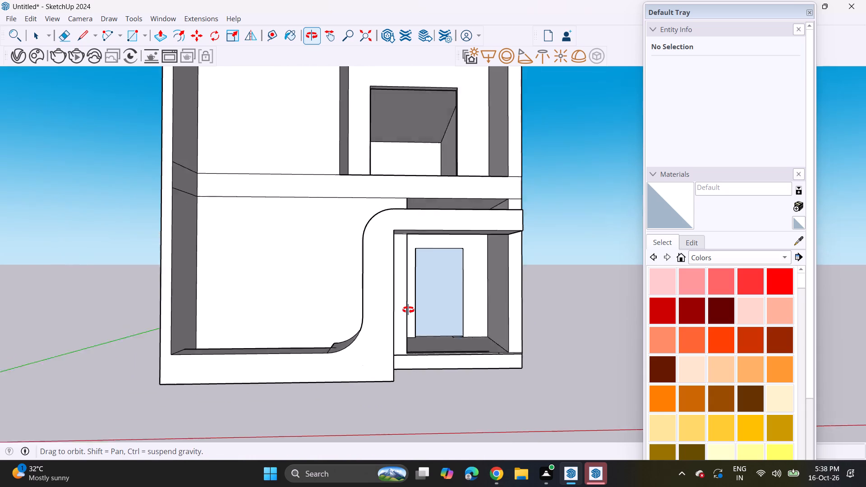
middle_drag(408, 310, 408, 300)
middle_drag(397, 336, 336, 354)
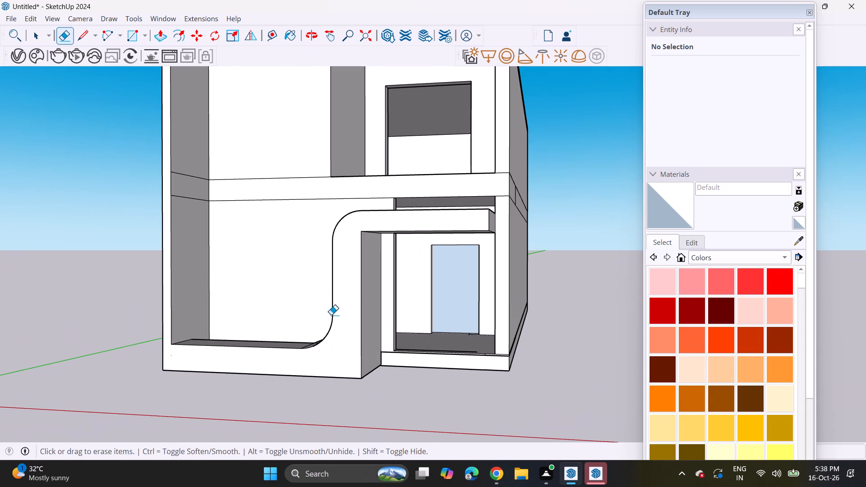
click(155, 37)
click(373, 350)
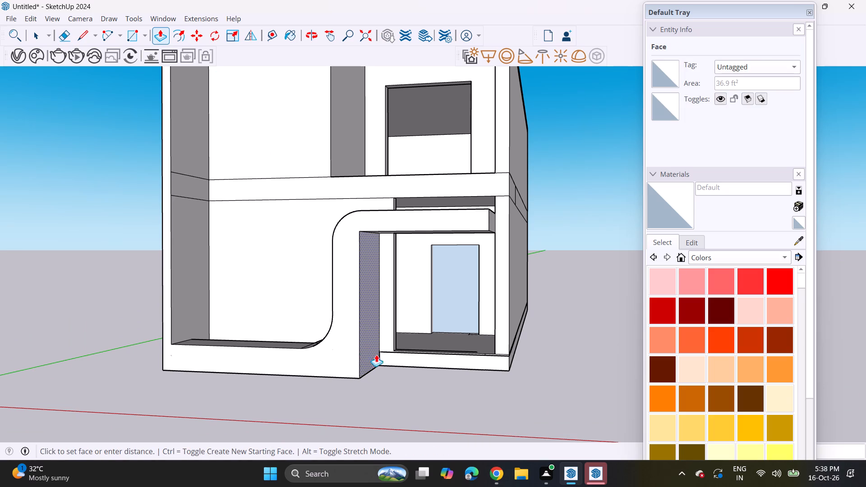
click(346, 344)
click(365, 349)
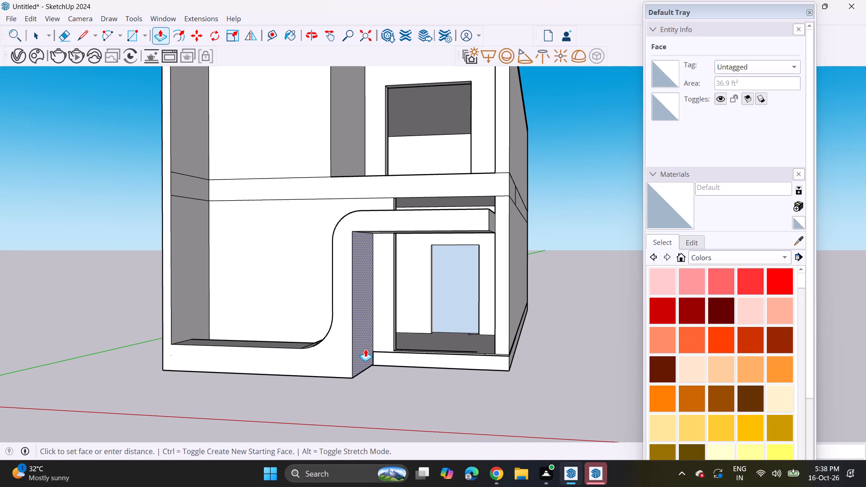
click(360, 347)
click(368, 353)
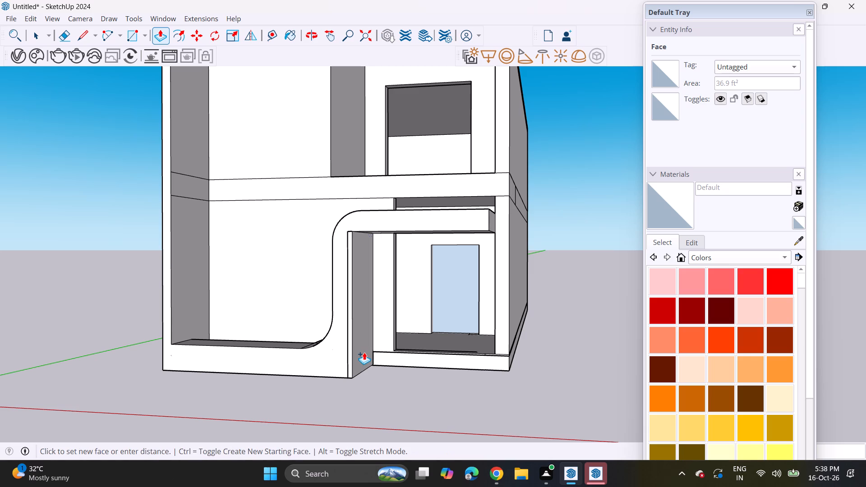
middle_drag(332, 319, 367, 317)
scroll(372, 222, up, 3)
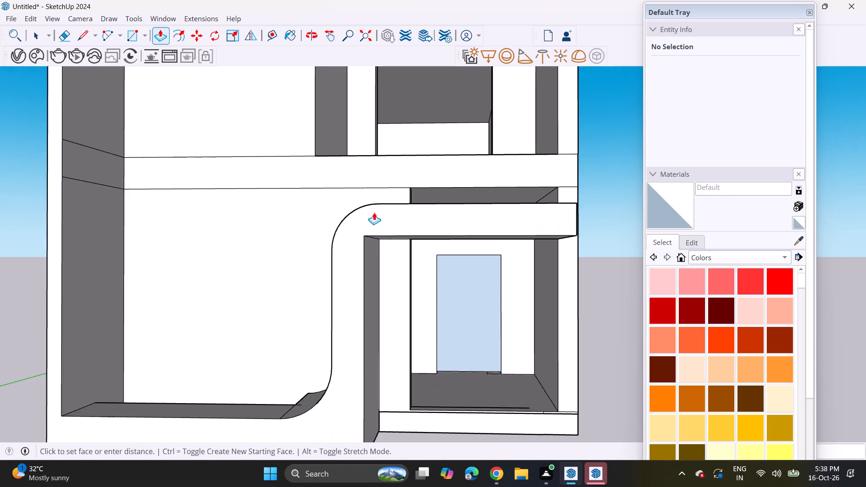
scroll(374, 212, up, 3)
middle_drag(406, 215, 359, 223)
key(Escape)
Draw a small tangent arc across the inner corner where the pillar meets the underside of the beam.
middle_drag(344, 272, 372, 259)
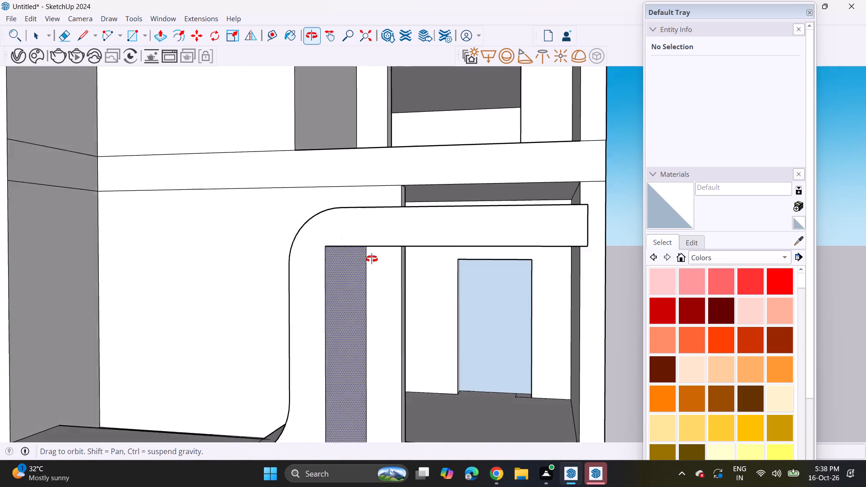
middle_drag(372, 259, 401, 262)
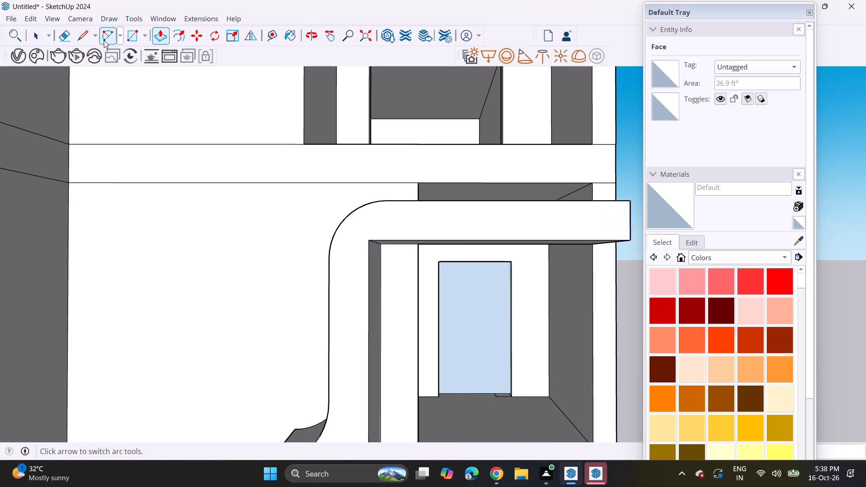
click(106, 39)
click(367, 256)
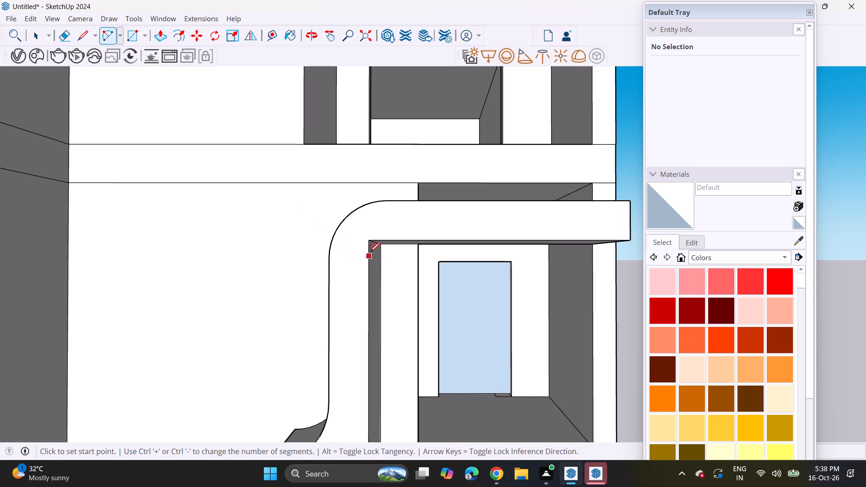
click(384, 239)
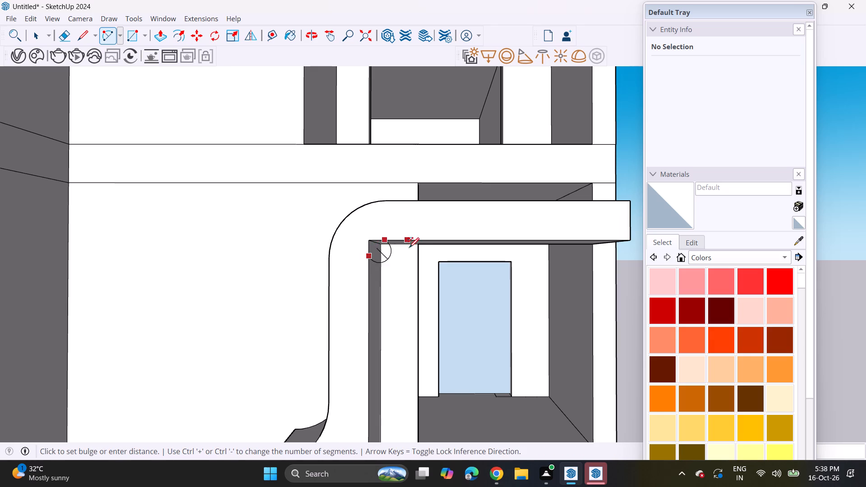
scroll(373, 247, up, 9)
click(373, 247)
Push/Pull the arc's corner piece back to the wall, filling the inner pillar-to-beam corner with a curved fillet.
middle_drag(389, 262, 342, 258)
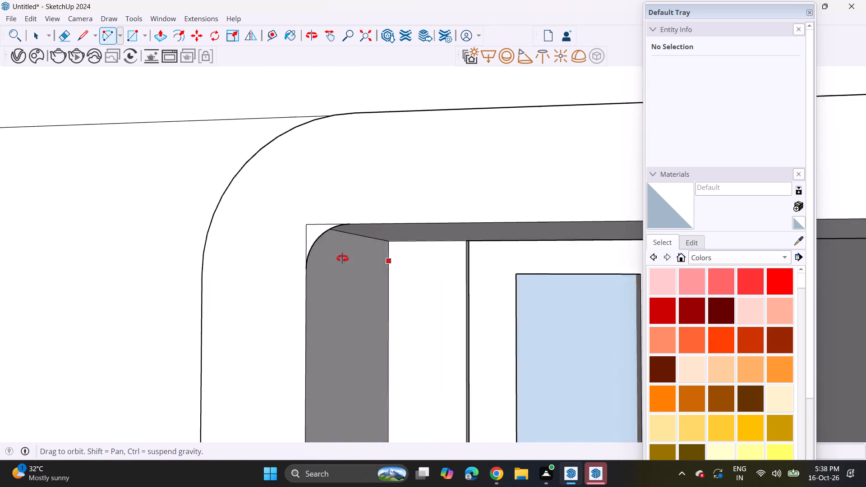
middle_drag(342, 258, 280, 248)
scroll(281, 248, up, 1)
click(158, 35)
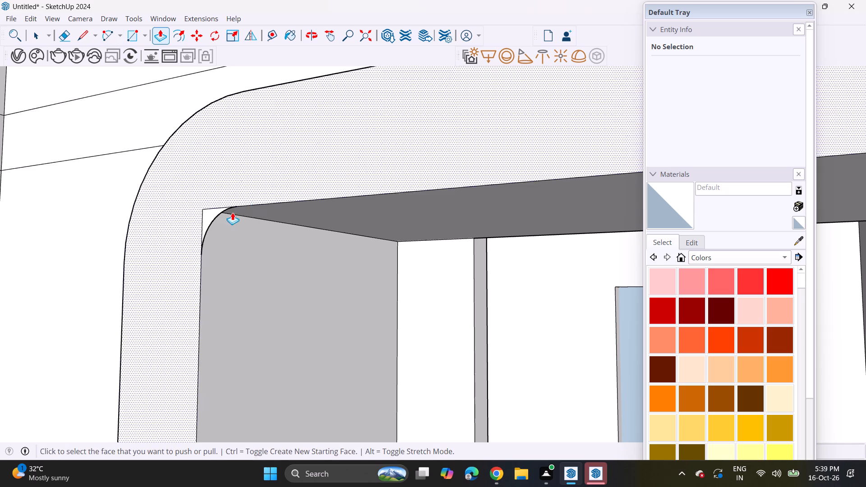
click(215, 213)
click(415, 271)
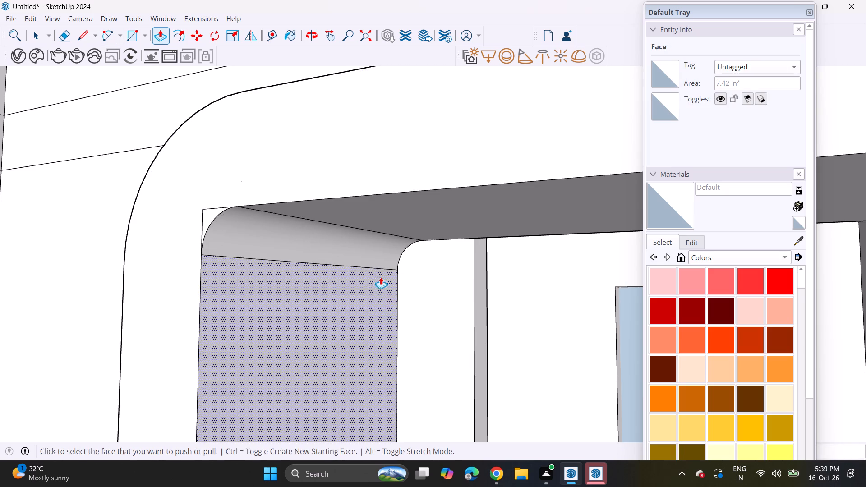
Erase the leftover square corner edges around the inner pillar-to-beam fillet on the frame's front face.
click(64, 36)
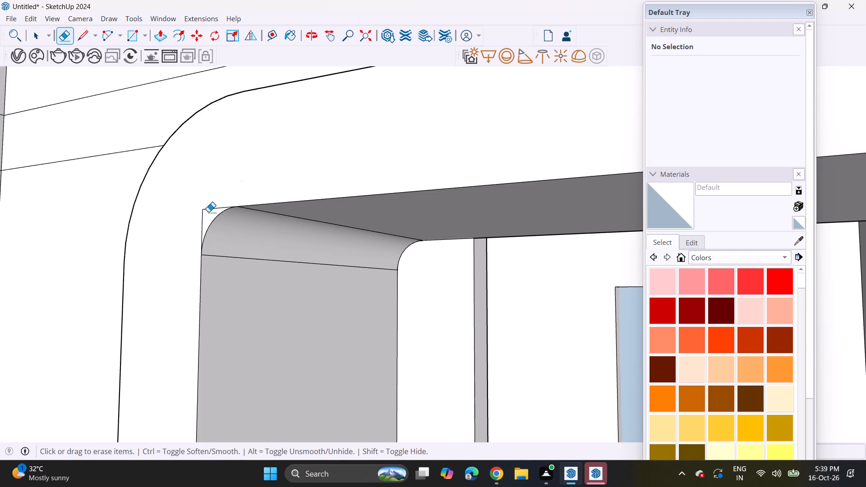
click(208, 211)
drag(205, 210, 208, 204)
drag(207, 210, 185, 223)
middle_drag(193, 216, 194, 223)
scroll(195, 223, up, 1)
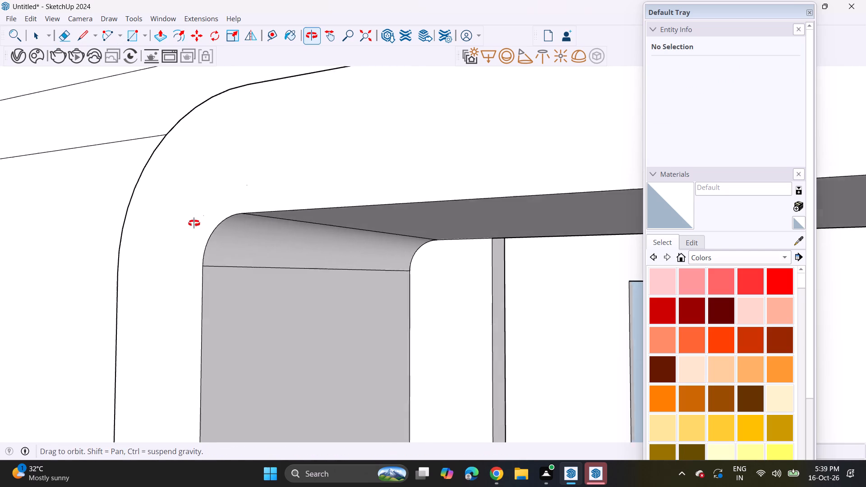
Examine the rounded kerb, pillar and beam frame on the front of the building from several angles.
middle_drag(194, 223, 210, 230)
scroll(235, 211, down, 8)
middle_drag(264, 221, 280, 221)
scroll(306, 221, down, 7)
middle_drag(262, 269, 354, 256)
scroll(332, 280, down, 1)
middle_drag(318, 290, 322, 315)
shift+middle_drag(314, 363, 317, 324)
scroll(317, 324, down, 4)
shift+scroll(326, 342, down, 1)
shift+middle_drag(324, 349, 335, 382)
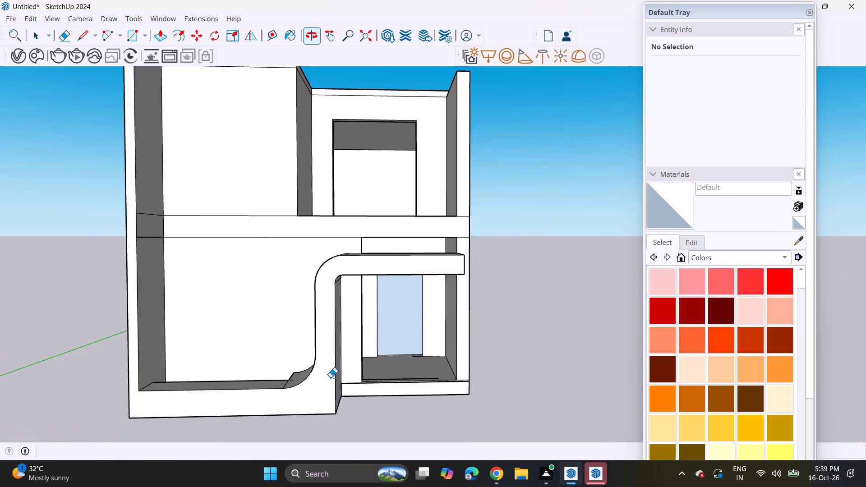
middle_drag(328, 368, 334, 337)
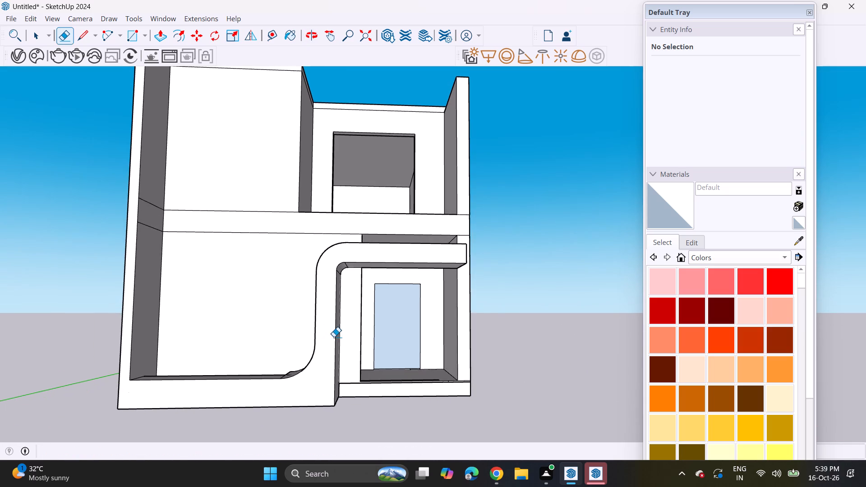
middle_drag(373, 317, 358, 335)
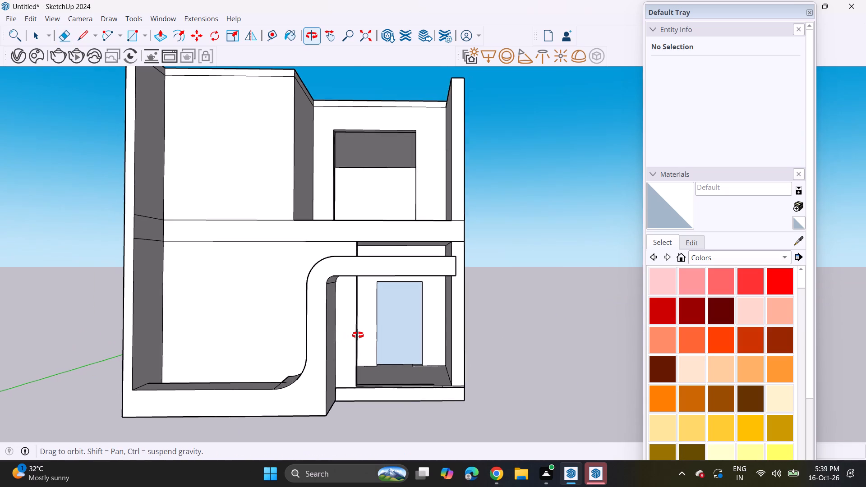
middle_drag(358, 335, 371, 338)
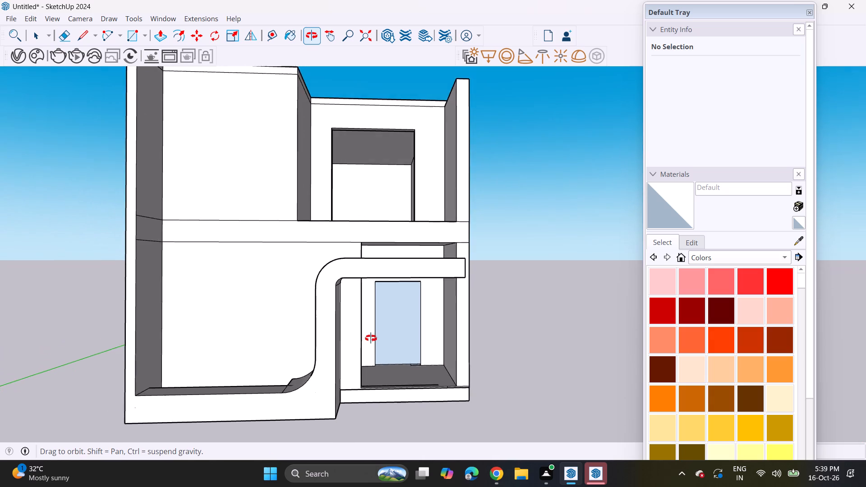
Erase the stray line on the lower balcony floor and the leftover notch edges at the door threshold.
middle_drag(371, 338, 378, 401)
scroll(422, 392, up, 8)
click(416, 387)
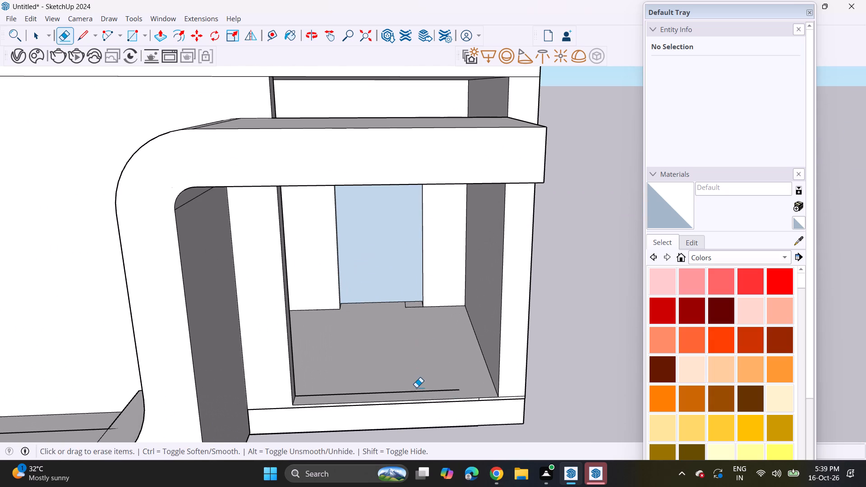
click(415, 393)
click(409, 306)
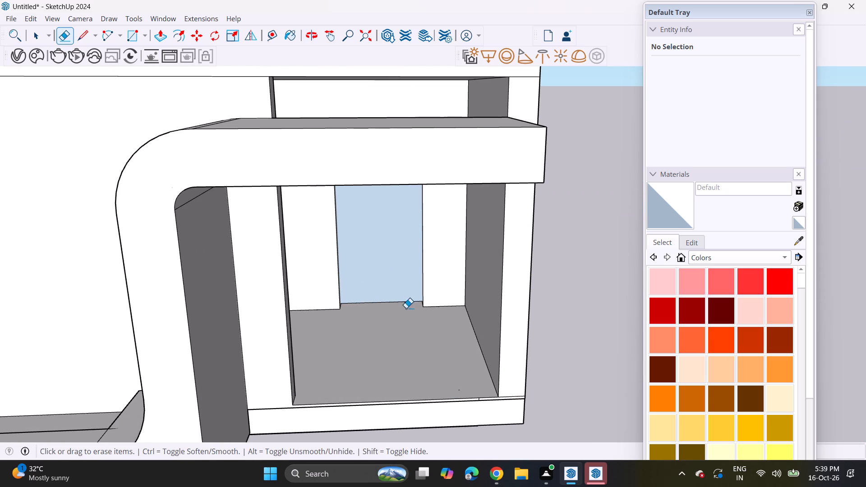
click(405, 307)
Push/Pull the side face of the lower balcony opening nearest the pillar into the opening, widening the wall strip.
middle_drag(408, 329, 406, 306)
middle_drag(340, 319, 284, 292)
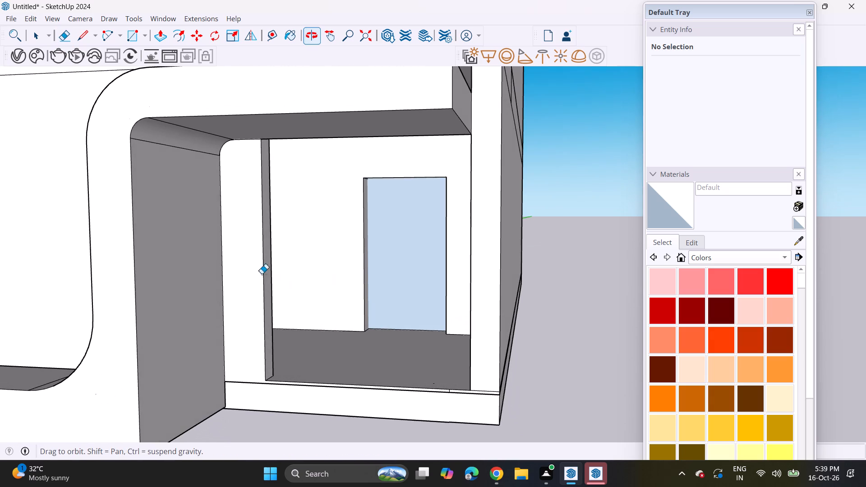
click(156, 35)
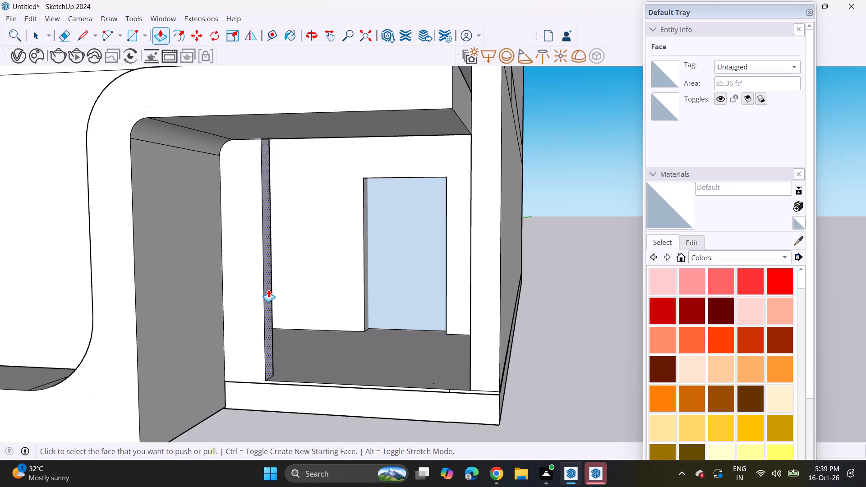
click(268, 289)
click(289, 293)
Push/Pull the lower storey's outer side wall outward, beyond the upper storey's side wall.
middle_drag(370, 297, 438, 305)
middle_drag(438, 305, 451, 305)
scroll(417, 297, up, 3)
middle_drag(437, 294, 401, 284)
scroll(388, 268, down, 7)
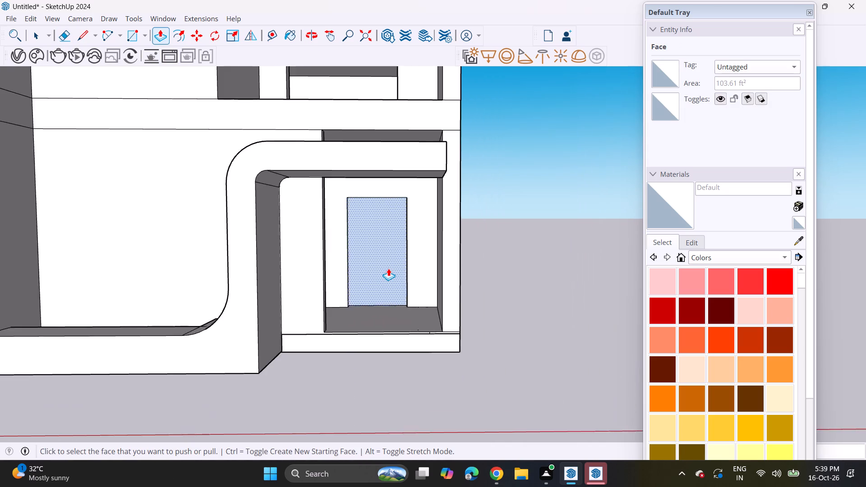
scroll(388, 268, down, 8)
middle_drag(392, 256, 387, 261)
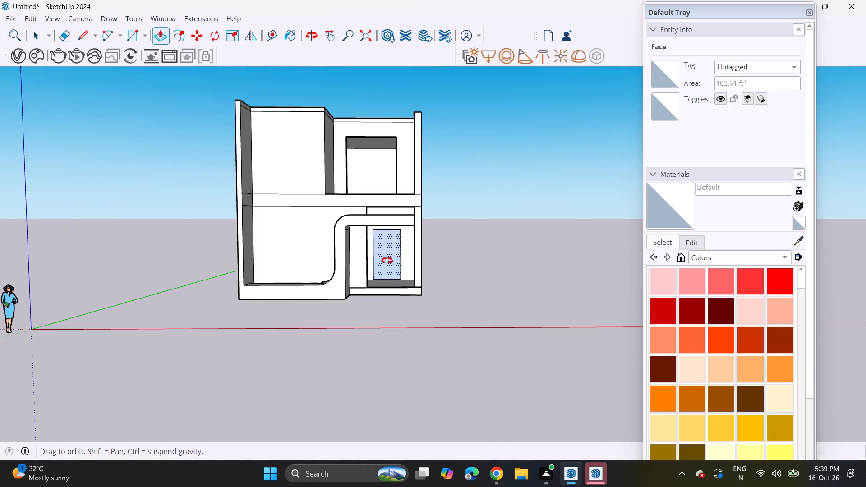
middle_drag(387, 261, 343, 281)
click(436, 253)
click(450, 254)
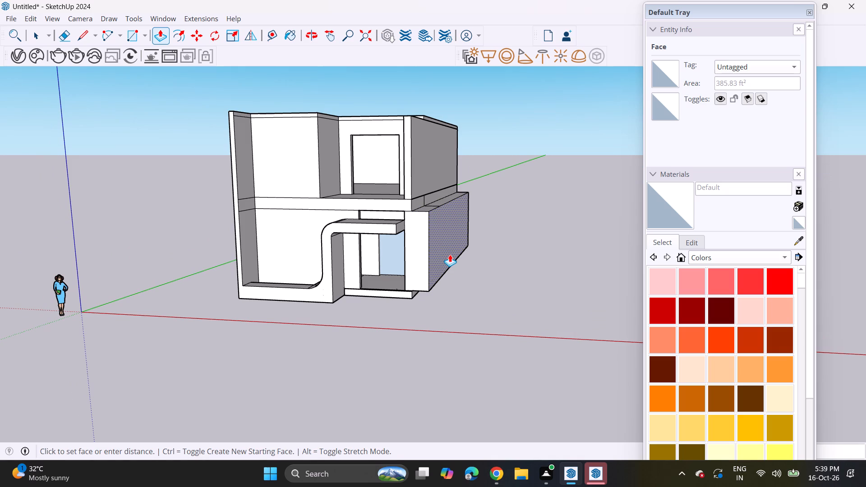
Push/Pull the end of the base slab outward, flush with the extended lower side wall, closing the thin gap beneath the wall.
double_click(416, 292)
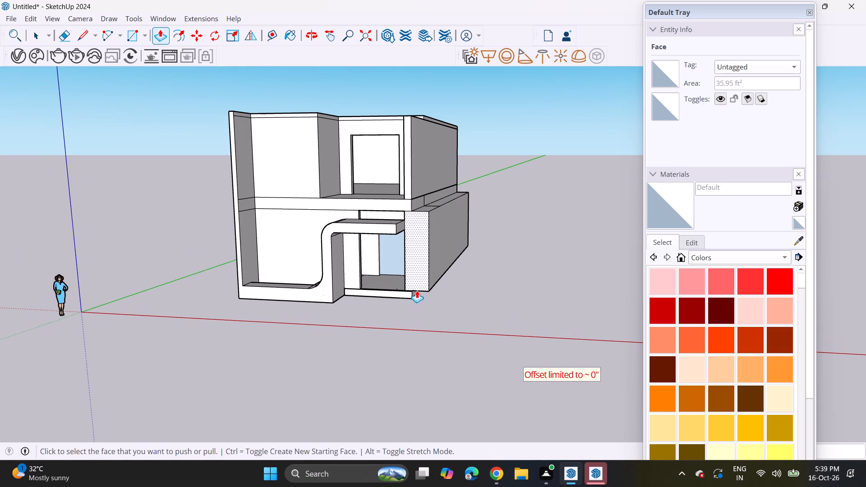
scroll(415, 292, up, 8)
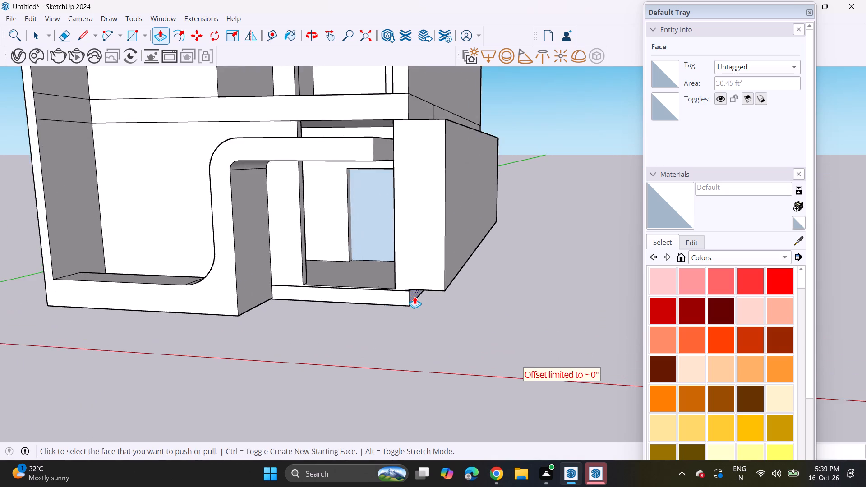
scroll(415, 296, up, 2)
click(415, 297)
key(Escape)
key(grave)
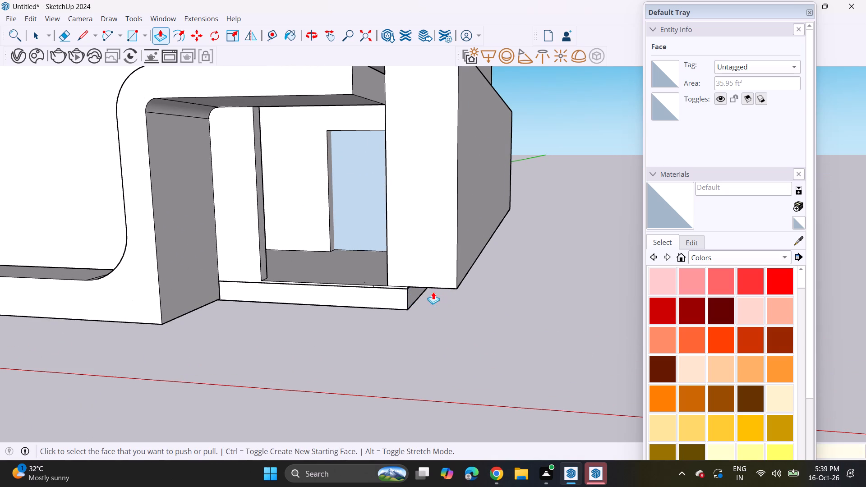
key(Escape)
click(414, 295)
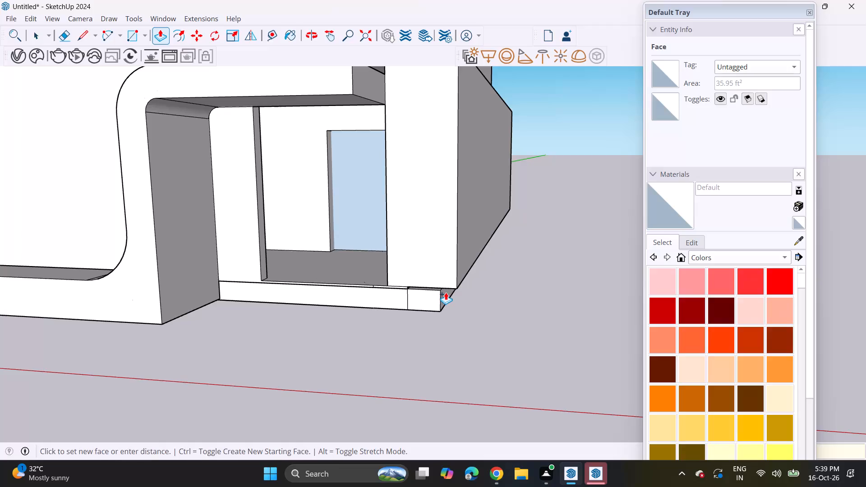
click(456, 285)
scroll(410, 288, up, 11)
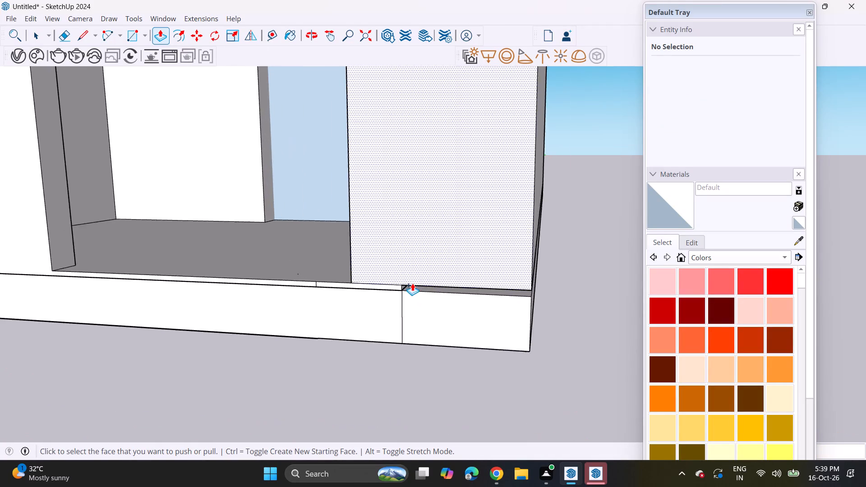
scroll(412, 283, up, 8)
middle_drag(396, 286, 389, 280)
double_click(383, 290)
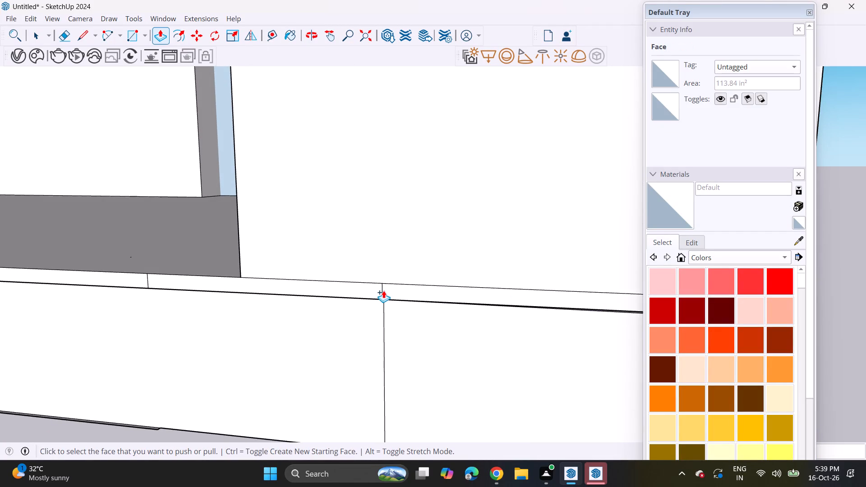
Push/Pull the side faces of the intermediate slab, upper storey wall and roof slab outward by the same distance as the lower storey.
scroll(383, 285, down, 19)
shift+middle_drag(363, 230, 385, 386)
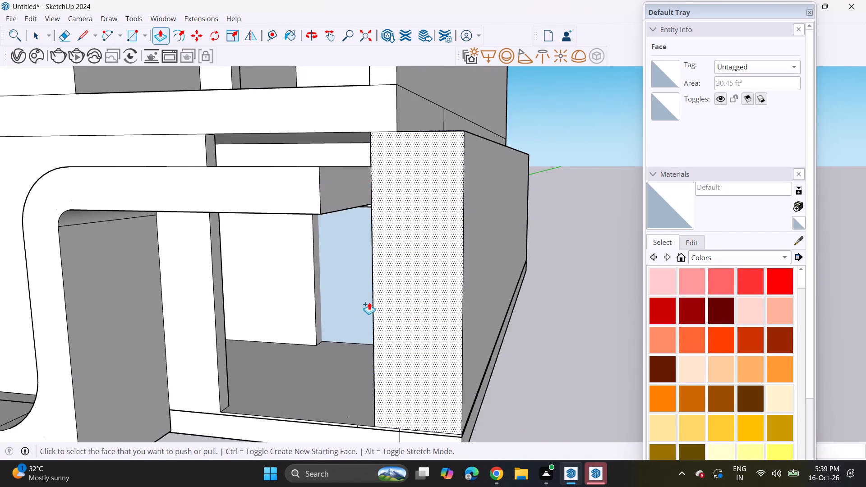
middle_drag(369, 302, 410, 305)
shift+middle_drag(424, 211, 341, 390)
double_click(382, 274)
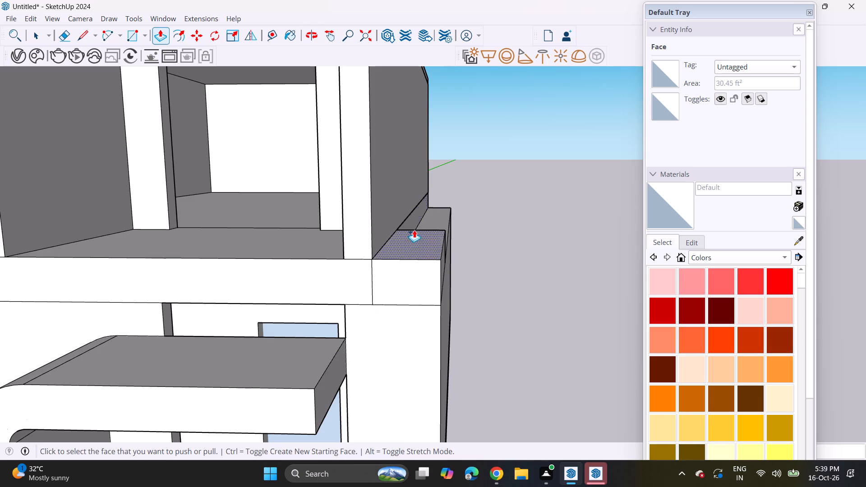
double_click(419, 221)
double_click(405, 188)
shift+middle_drag(393, 196, 442, 321)
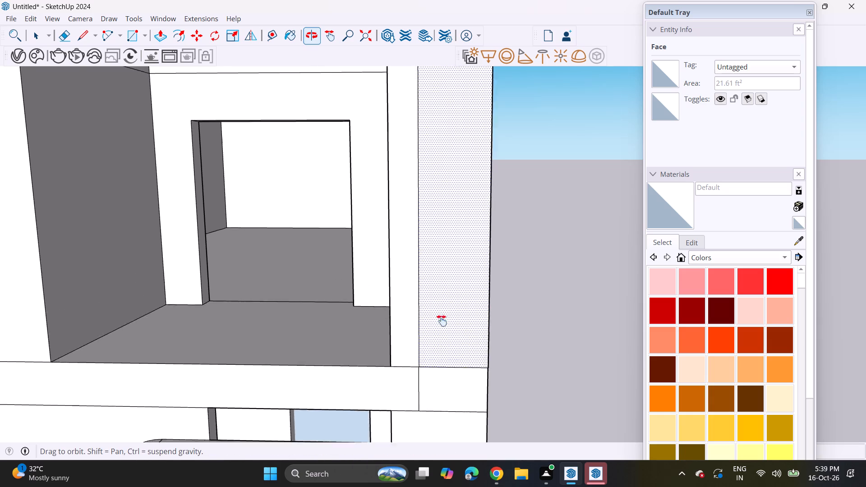
shift+middle_drag(442, 321, 419, 403)
middle_drag(351, 289, 266, 364)
double_click(433, 129)
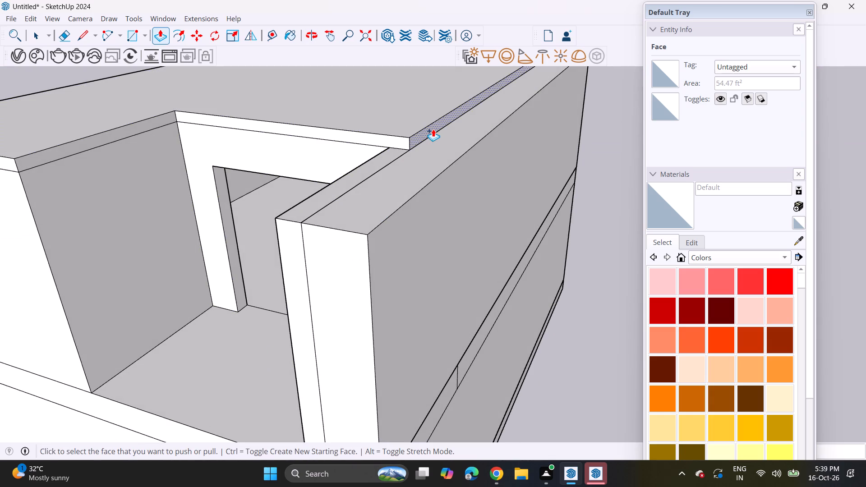
Push/Pull the inner face of the upper balcony's side wall outward, opening up the balcony beside the door wall.
middle_drag(402, 221, 536, 143)
middle_drag(324, 352, 395, 339)
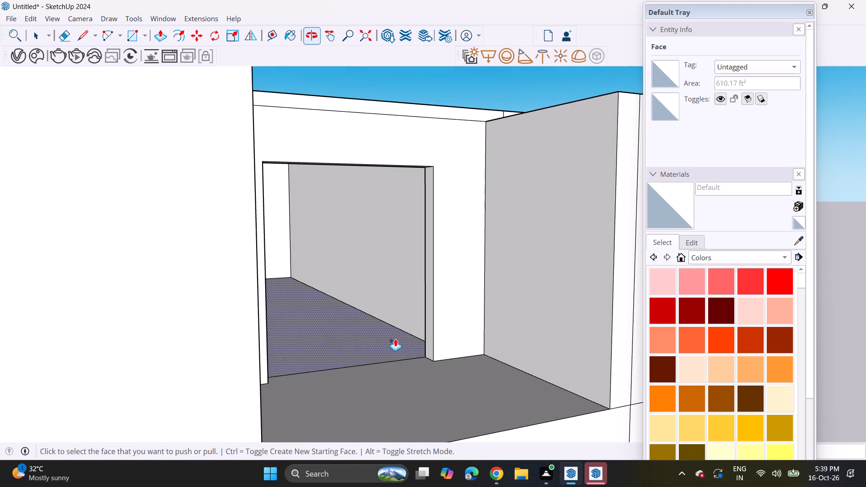
shift+middle_drag(515, 330, 433, 373)
shift+scroll(433, 373, up, 1)
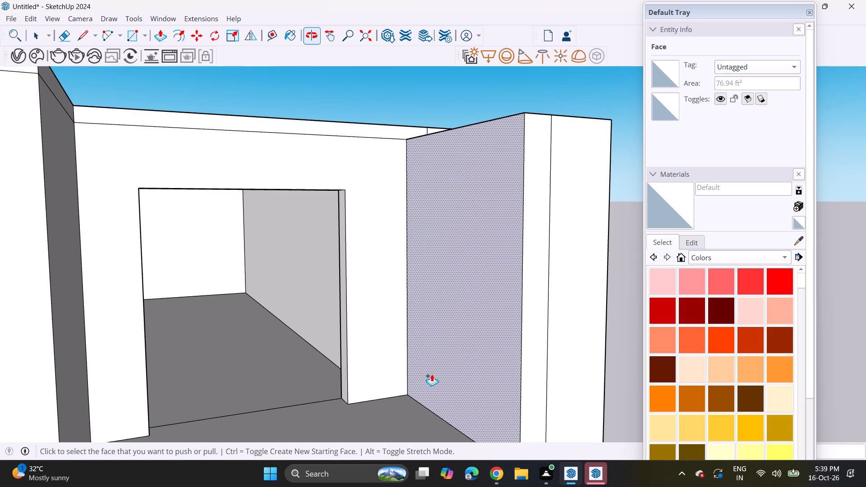
click(485, 362)
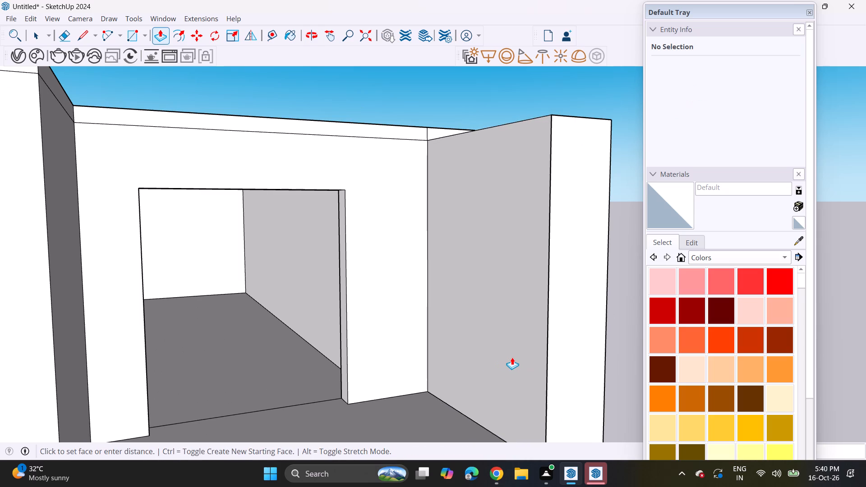
click(512, 357)
Push/Pull a new face inward from the inside of the upper storey's outer side wall to give the wall thickness.
middle_drag(494, 374, 459, 378)
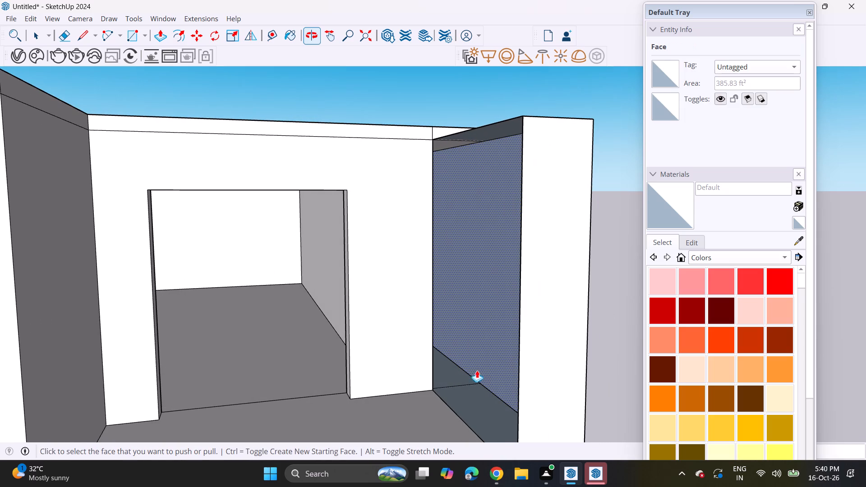
click(502, 351)
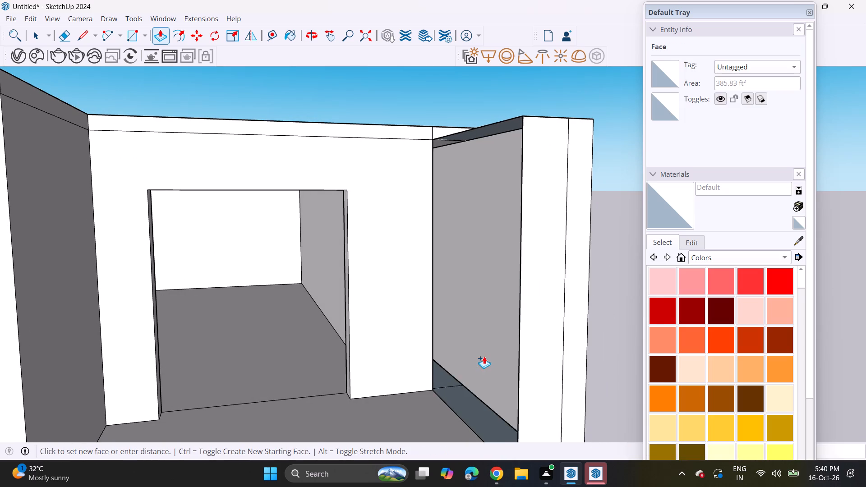
click(472, 360)
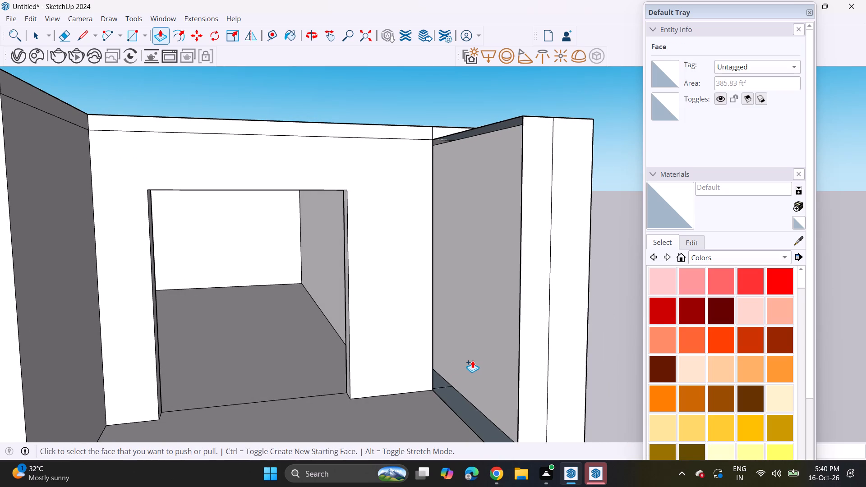
click(466, 403)
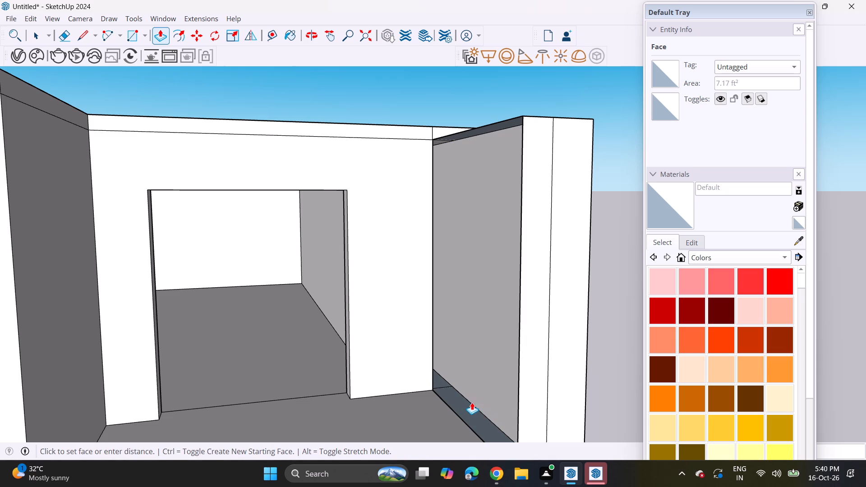
click(482, 409)
scroll(438, 321, down, 3)
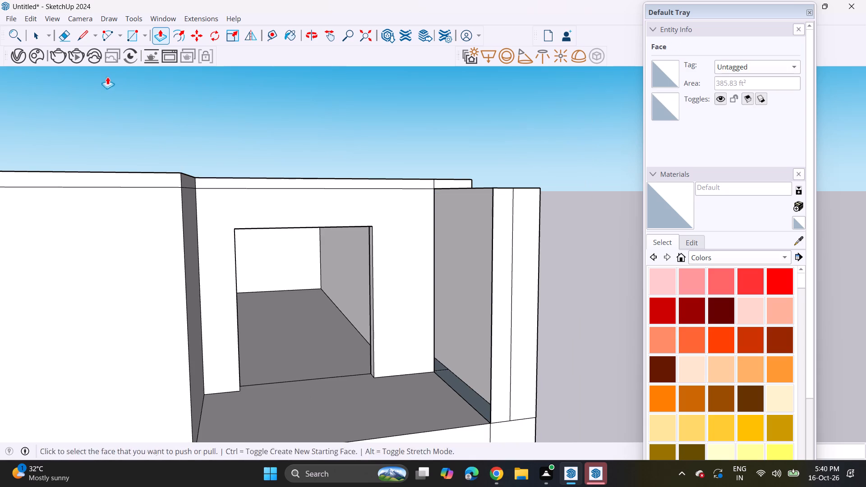
Erase the leftover edges and narrow strip along the inner side of the upper balcony's side wall.
drag(56, 33, 78, 38)
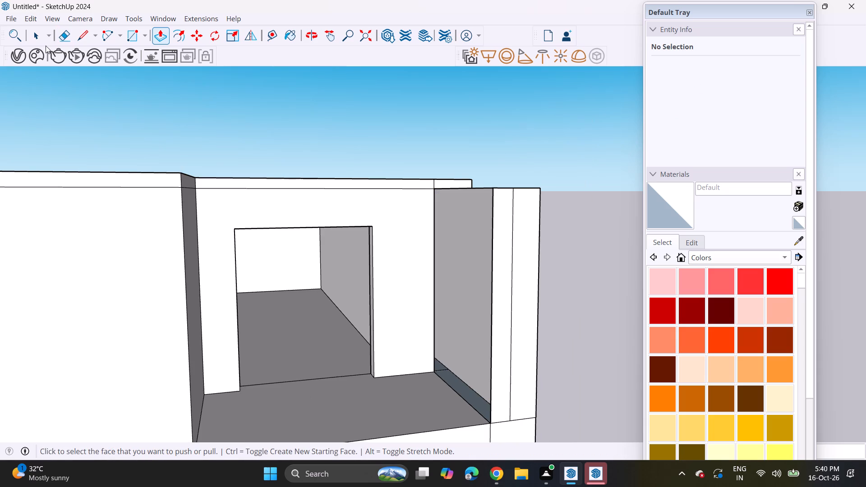
click(59, 34)
click(490, 291)
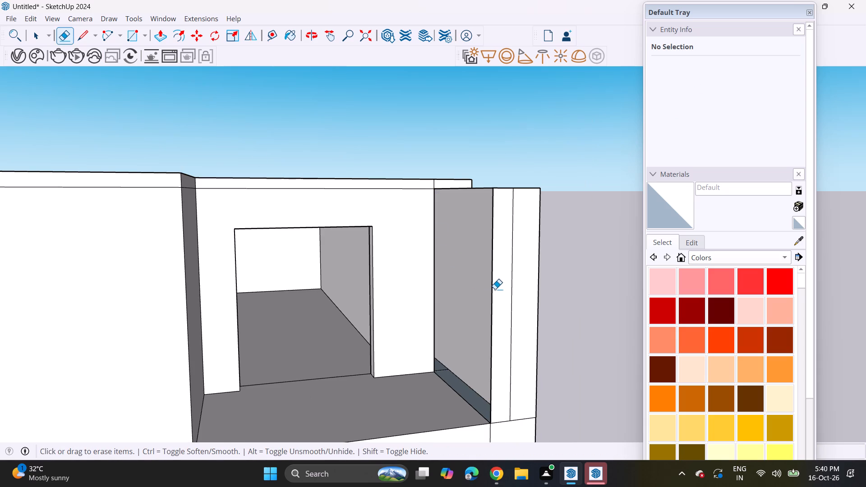
click(495, 289)
click(492, 288)
middle_drag(497, 263, 437, 325)
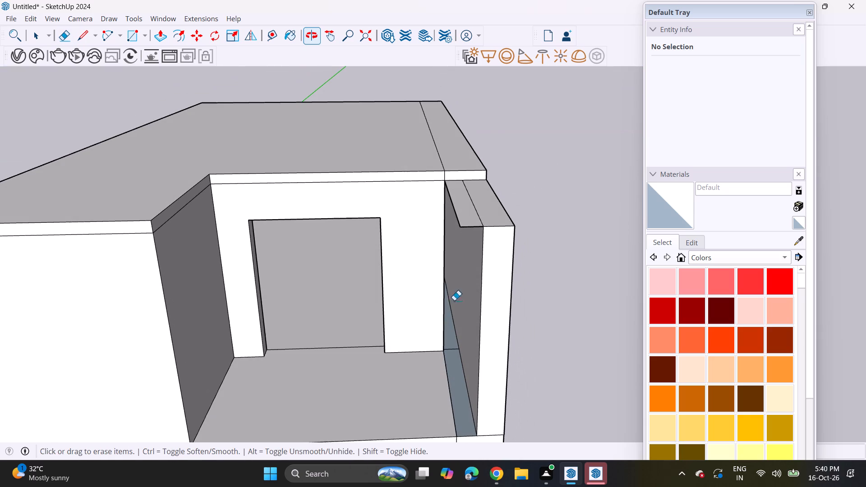
click(468, 226)
click(457, 223)
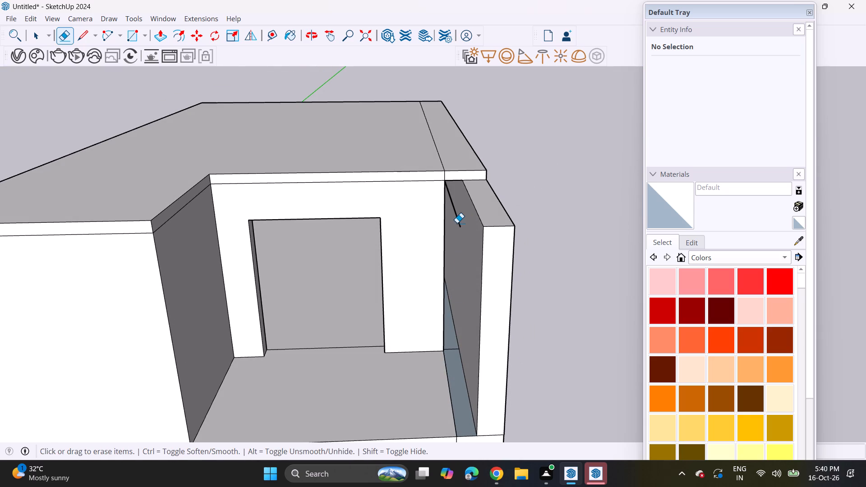
click(459, 219)
Push/Pull the end face of the upper door wall across the gap until it meets the balcony's side wall.
middle_drag(469, 275, 461, 229)
scroll(469, 274, up, 1)
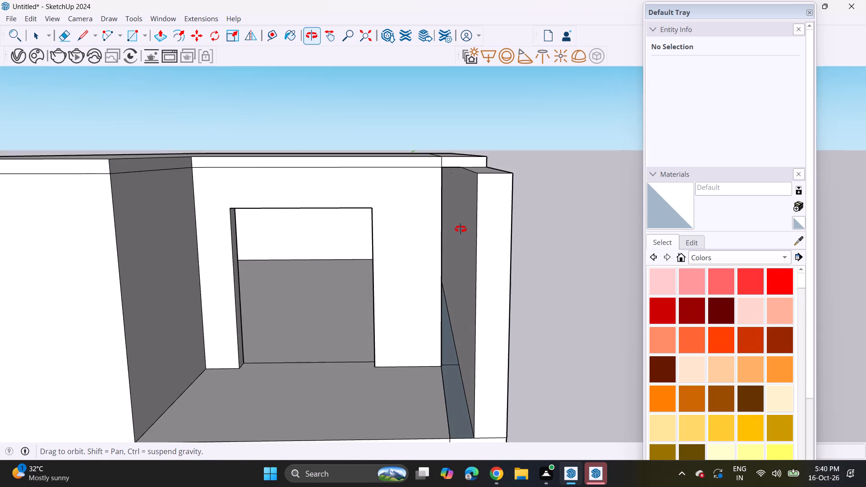
middle_drag(461, 229, 438, 251)
scroll(450, 230, up, 3)
middle_click(447, 216)
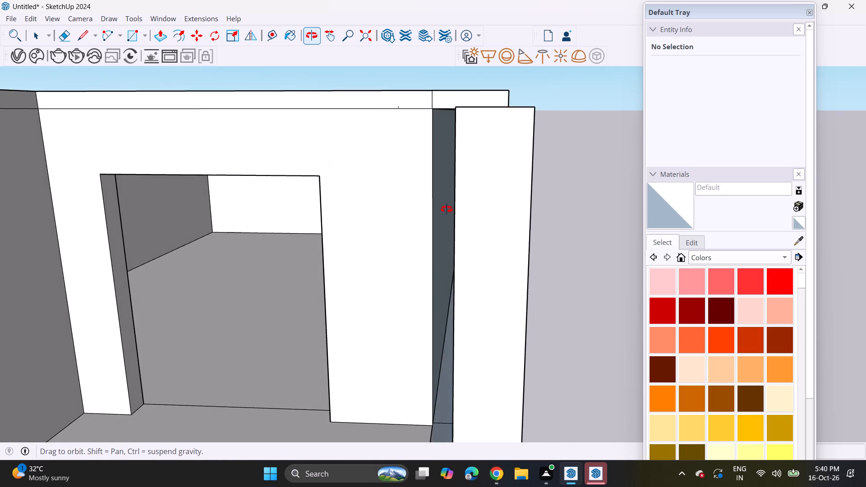
click(161, 41)
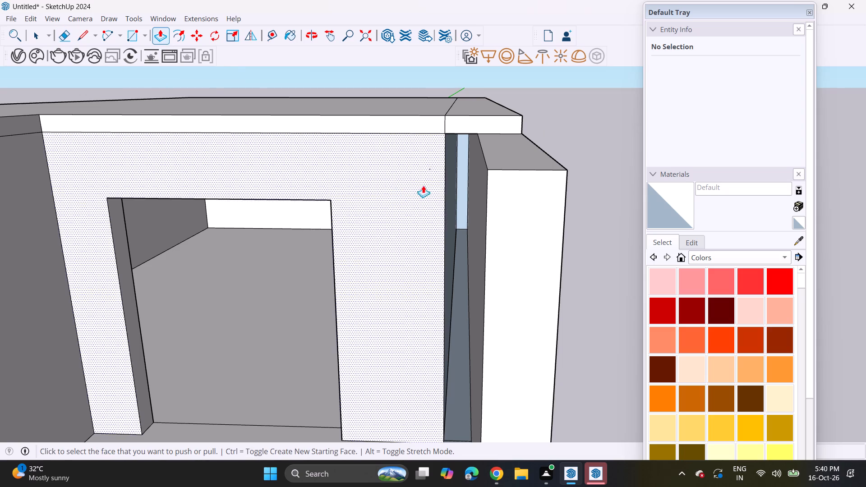
click(451, 208)
click(488, 235)
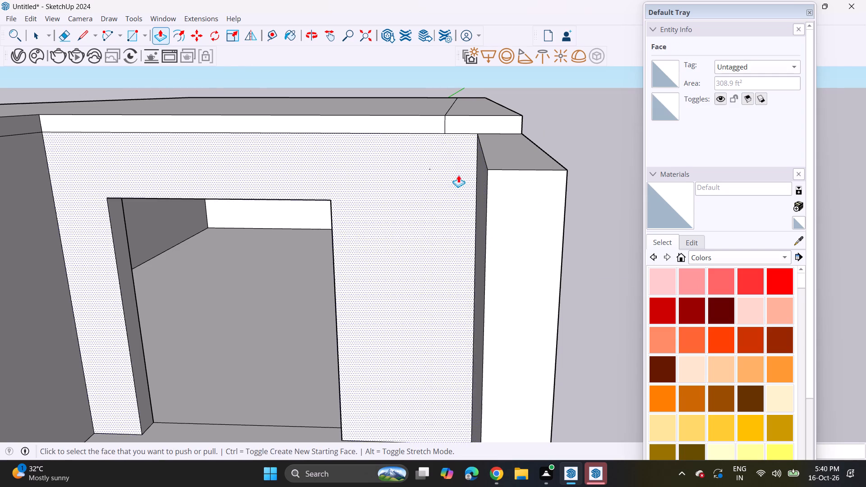
Erase the leftover seam lines on the top and front edge of the roof slab above the upper balcony.
click(67, 35)
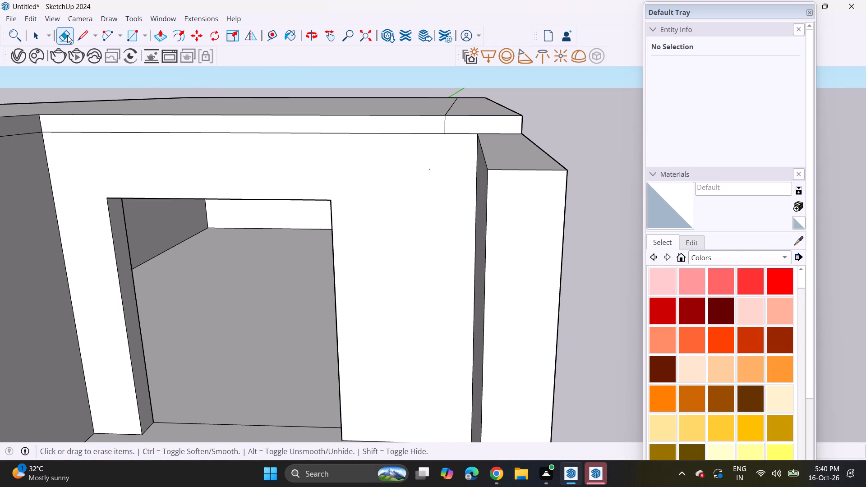
scroll(458, 122, up, 2)
click(451, 110)
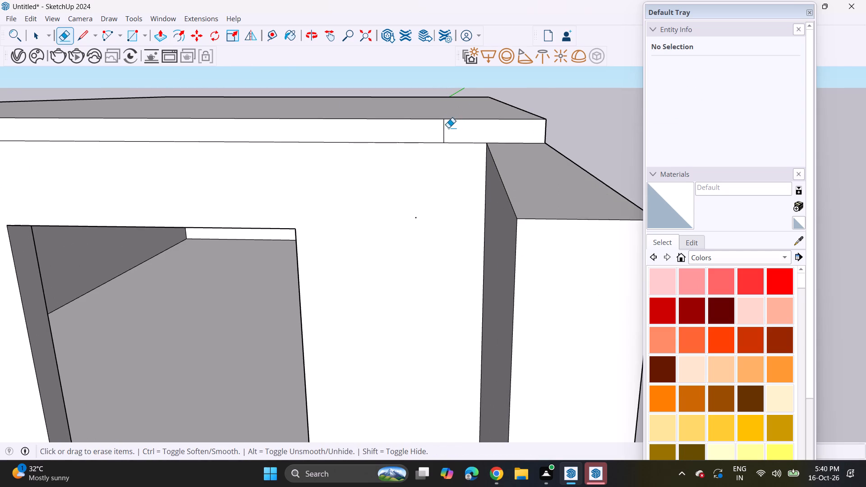
click(445, 130)
Push/Pull the upper door opening's jamb nearest the balcony's side wall outward, widening the opening.
scroll(442, 142, down, 10)
middle_drag(272, 318, 372, 300)
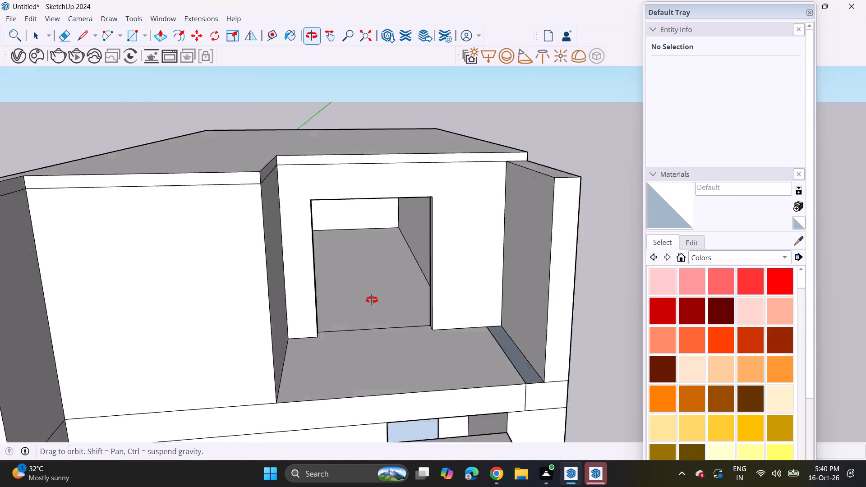
middle_drag(372, 300, 361, 283)
click(157, 37)
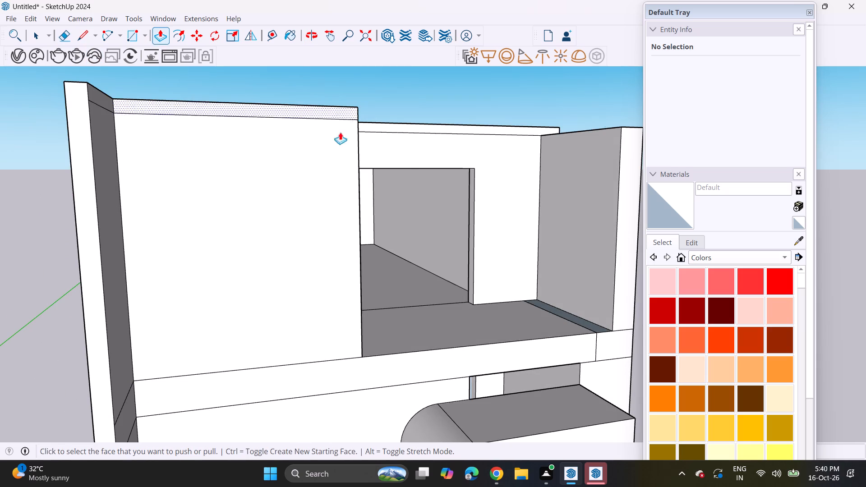
click(470, 276)
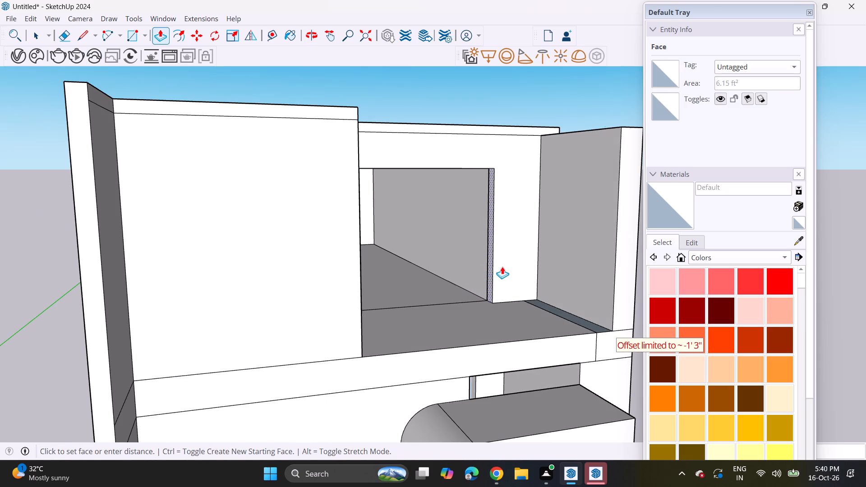
click(504, 266)
Push/Pull the upper door opening's opposite jamb into the opening, widening the wall strip beside it.
middle_drag(492, 266, 377, 305)
scroll(319, 281, up, 3)
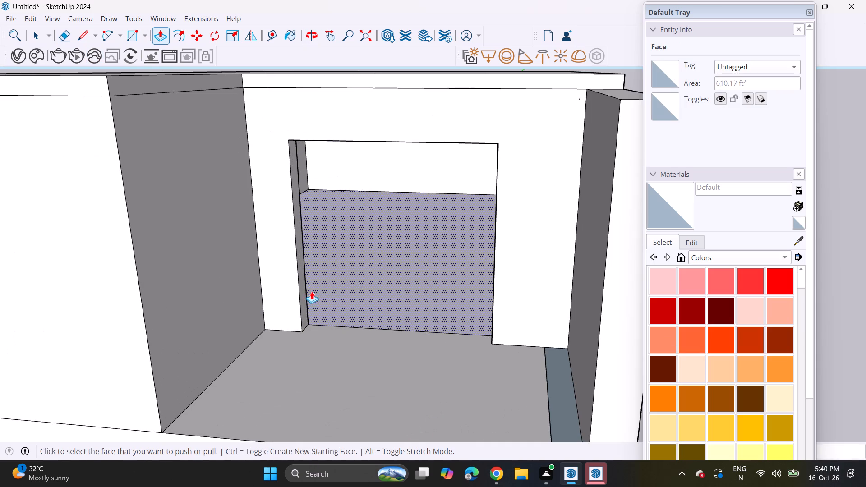
click(304, 309)
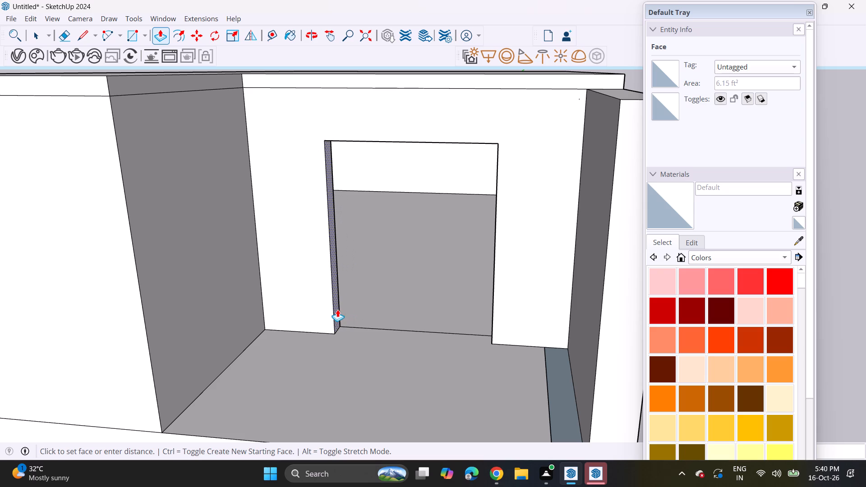
click(332, 306)
Push/Pull the jamb nearest the balcony's side wall slightly further outward, and repeat the distance on the upper room's inner side wall.
middle_drag(477, 301, 562, 304)
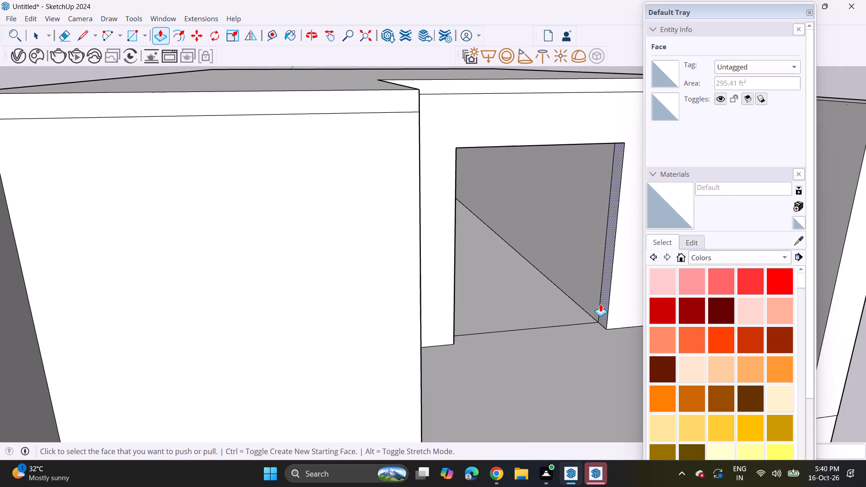
click(600, 304)
click(611, 299)
double_click(579, 285)
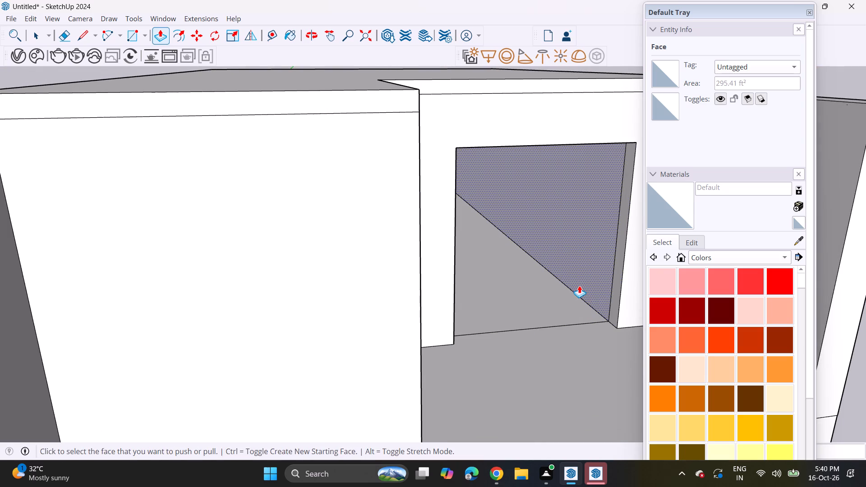
Push/Pull the lower balcony's inner side wall face outward in two passes, lining it up with the upper balcony's side wall.
middle_drag(586, 294, 516, 276)
scroll(507, 243, down, 3)
middle_drag(501, 249, 488, 167)
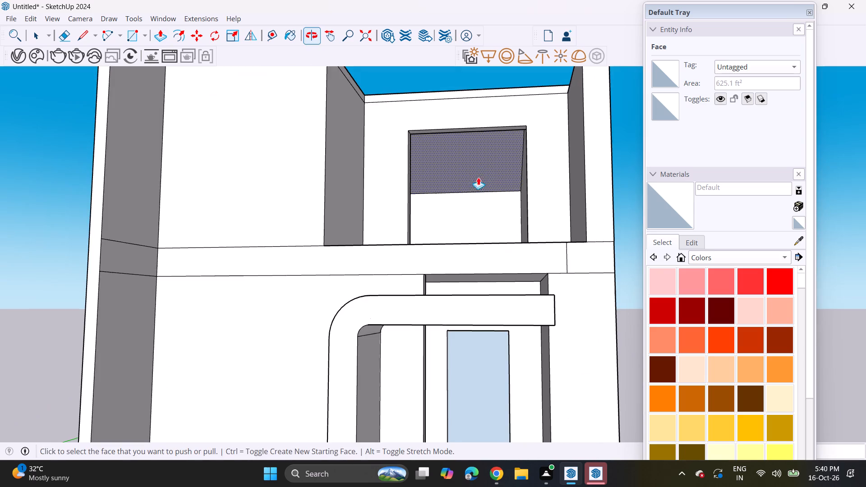
scroll(473, 198, down, 3)
shift+middle_drag(450, 222, 446, 263)
middle_drag(448, 261, 467, 264)
shift+middle_drag(501, 308, 489, 290)
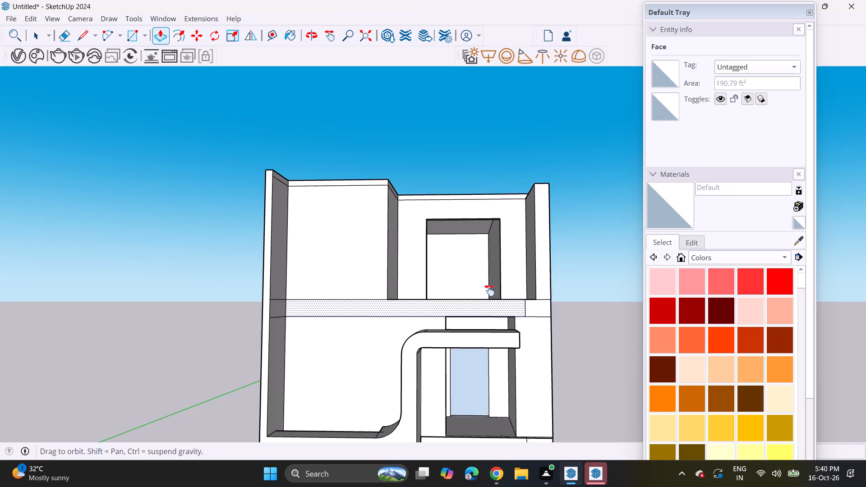
shift+middle_drag(489, 290, 484, 273)
scroll(496, 317, up, 1)
click(495, 331)
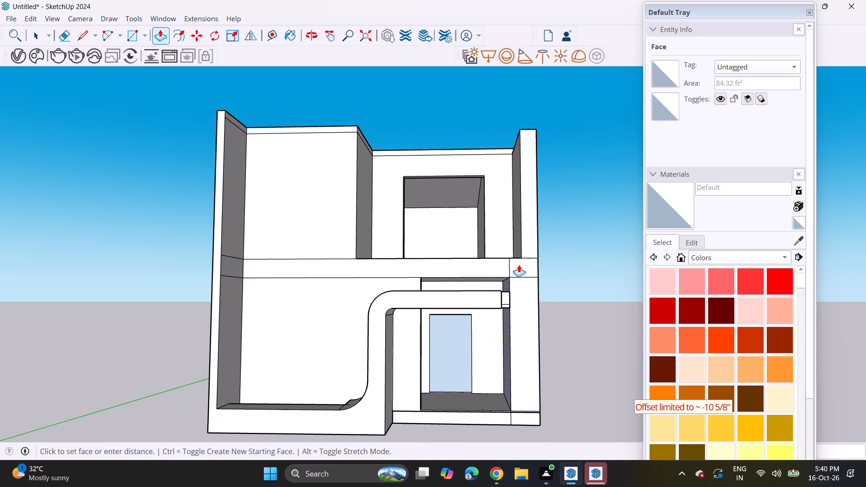
click(520, 259)
click(507, 323)
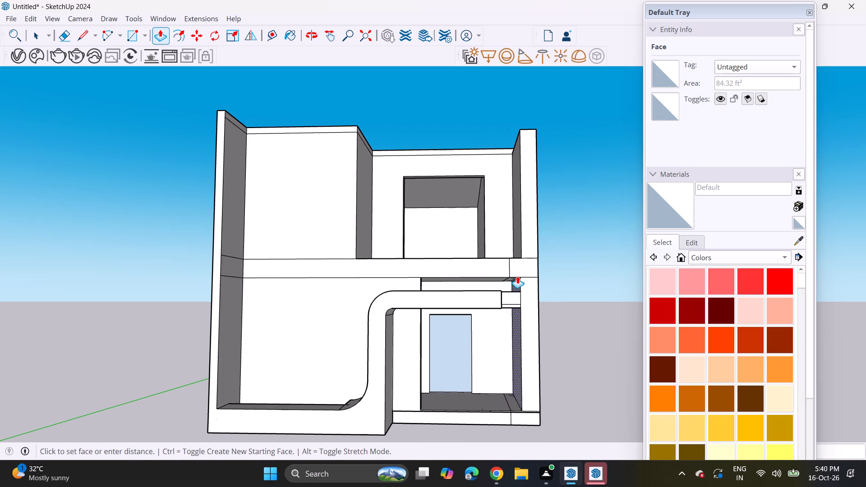
click(523, 257)
Push/Pull the end face of the curved frame's horizontal band out to the lower balcony's side wall.
middle_drag(514, 312, 488, 349)
scroll(504, 311, up, 3)
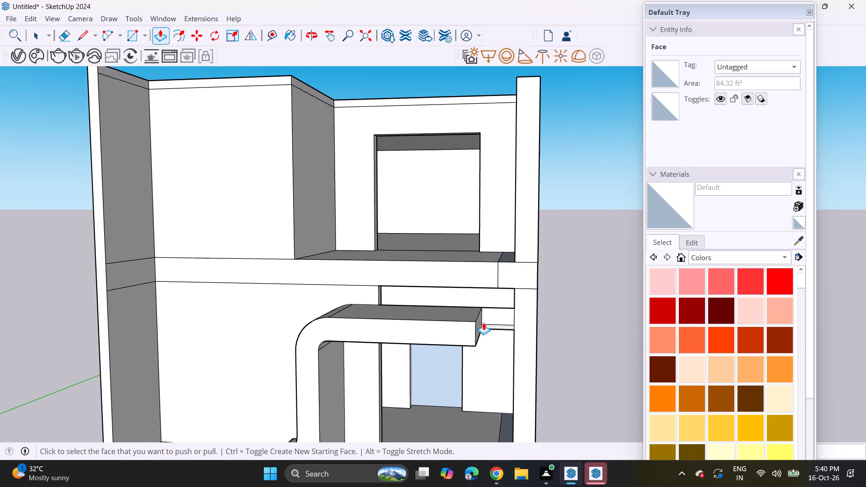
click(481, 323)
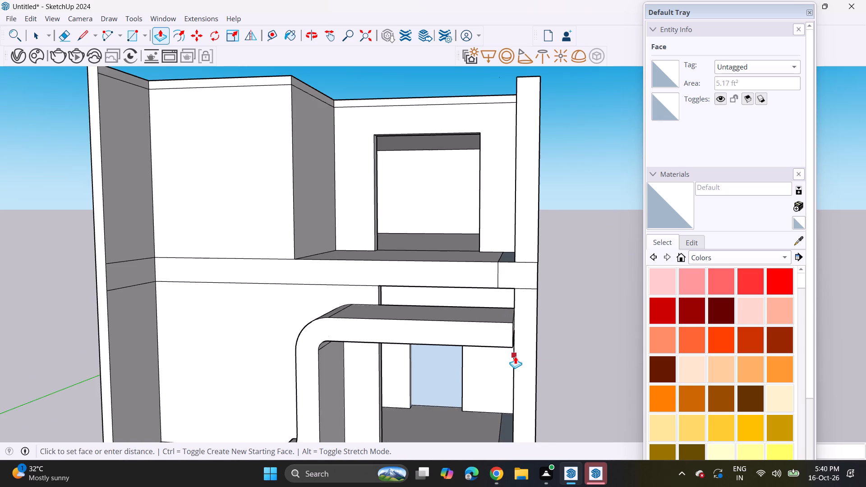
click(515, 356)
Erase the leftover seam lines on the front of the slab between the storeys and across the upper balcony floor.
click(64, 27)
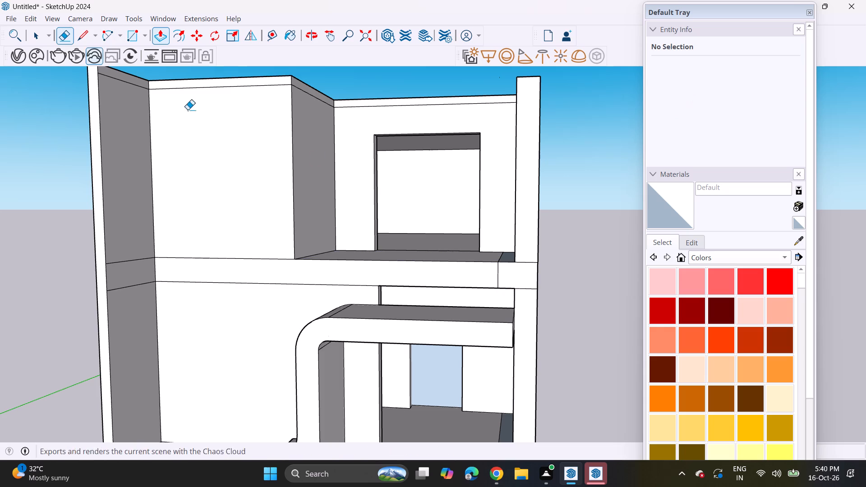
click(501, 271)
middle_drag(484, 250, 510, 314)
scroll(518, 303, up, 4)
click(518, 303)
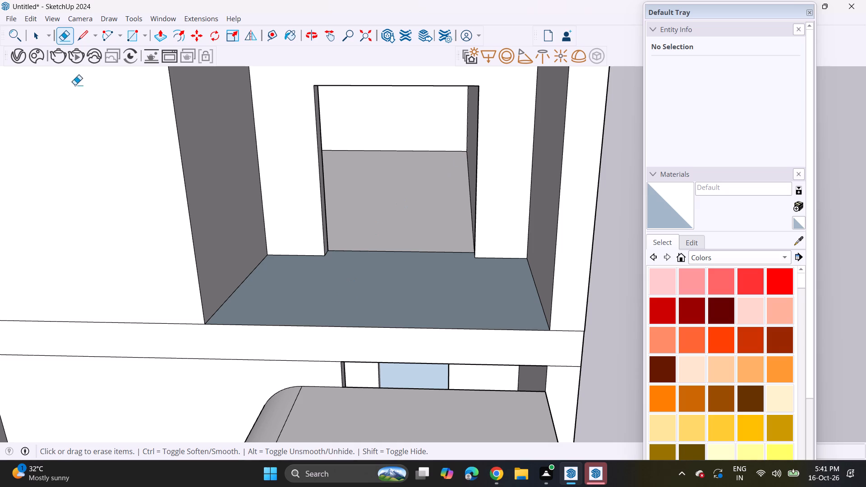
Push/Pull the upper balcony's floor face slightly.
click(156, 37)
click(281, 308)
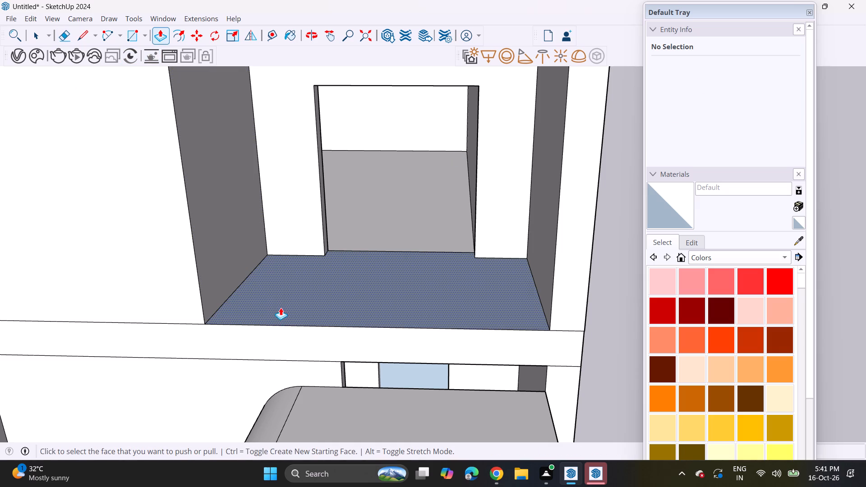
click(274, 308)
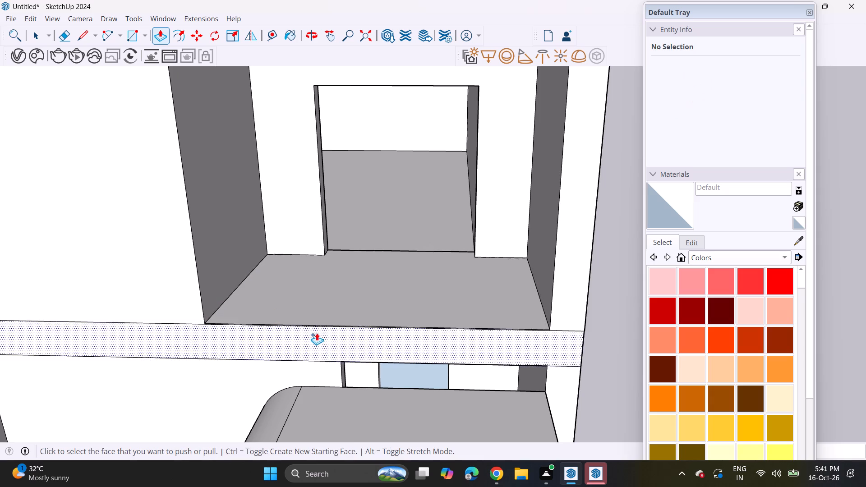
Push/Pull the lower door opening's jamb nearest the balcony's side wall outward, widening the opening.
middle_drag(314, 326, 312, 303)
scroll(295, 261, down, 5)
middle_drag(318, 320, 336, 259)
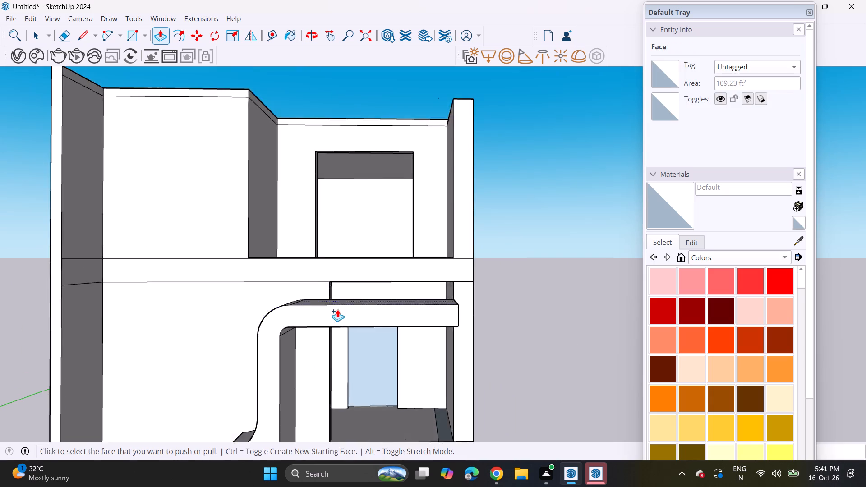
scroll(337, 311, down, 3)
middle_click(396, 360)
middle_drag(364, 377, 430, 375)
scroll(394, 375, up, 7)
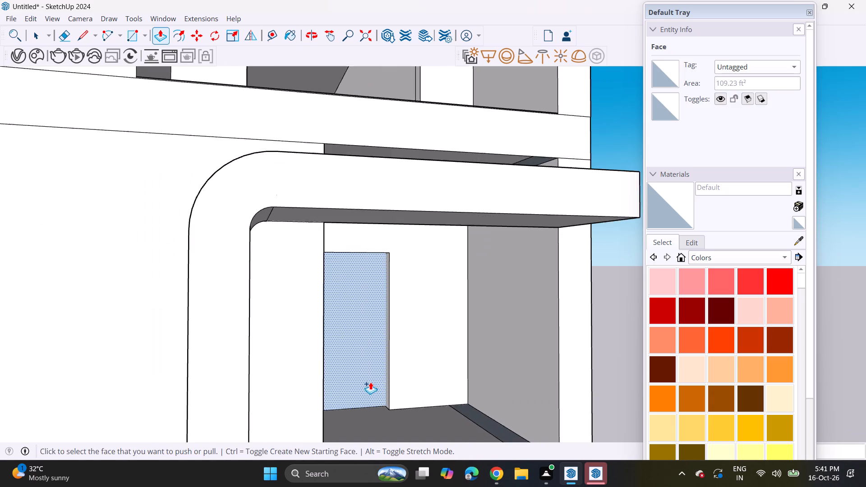
scroll(378, 377, up, 7)
click(397, 388)
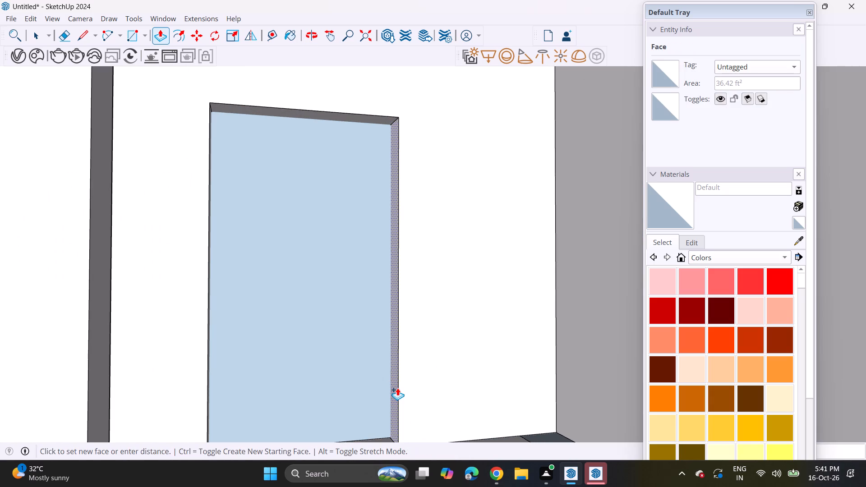
click(441, 380)
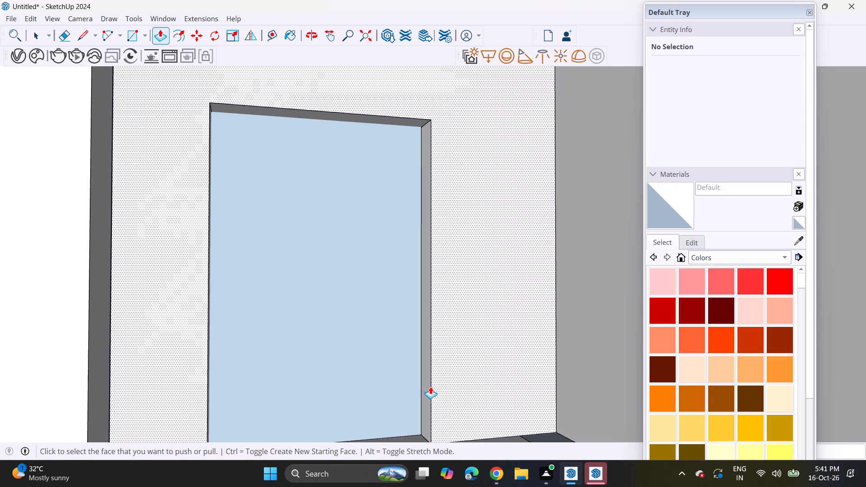
Undo a repeated offset on the lower door opening's opposite jamb and Push/Pull that jamb into the opening instead.
middle_drag(415, 389, 343, 396)
scroll(364, 396, up, 1)
double_click(190, 373)
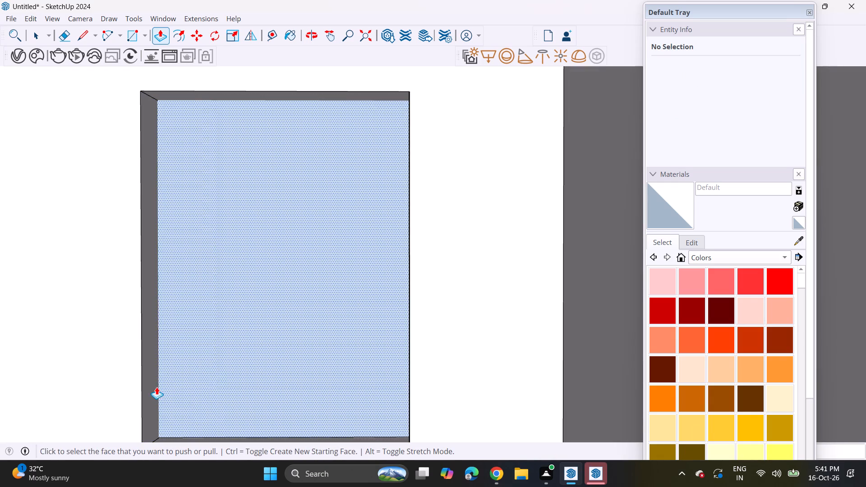
key(ctrl+z)
click(187, 383)
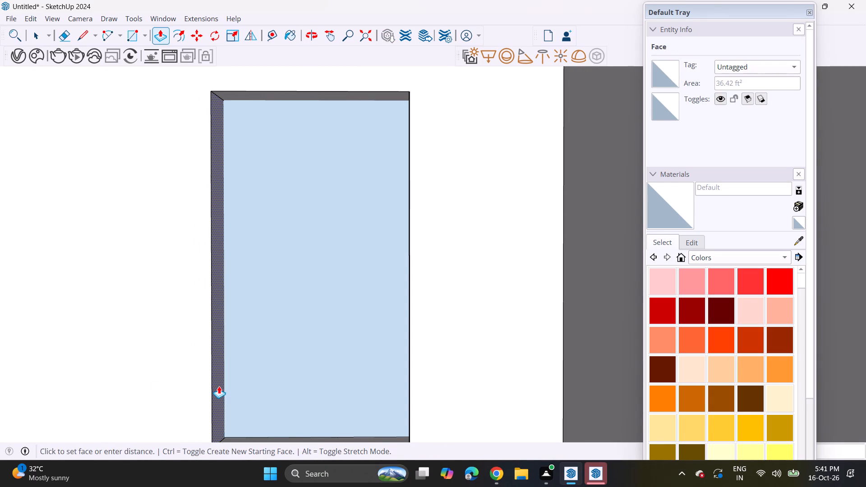
click(219, 386)
Push/Pull the lower door opening's jamb nearest the balcony's side wall further outward.
middle_drag(387, 390, 442, 404)
click(439, 388)
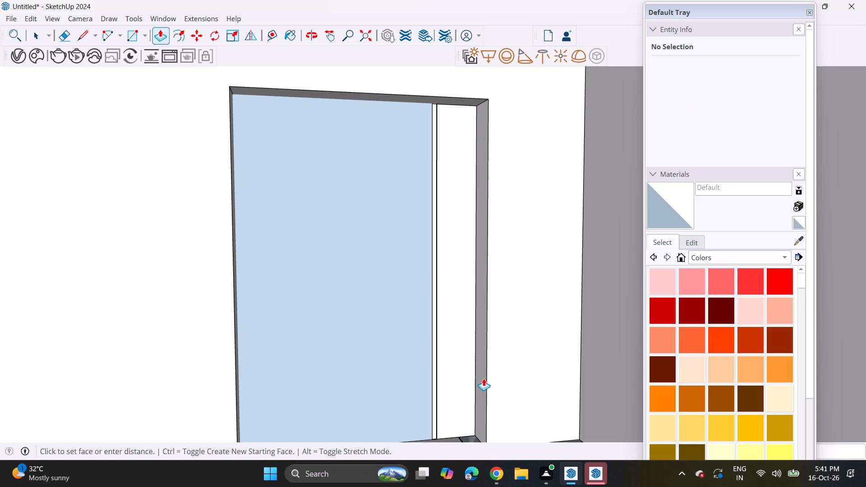
click(488, 380)
Erase the vertical seam lines beside the lower door's glass and the stray edges on the floor at its threshold.
click(68, 34)
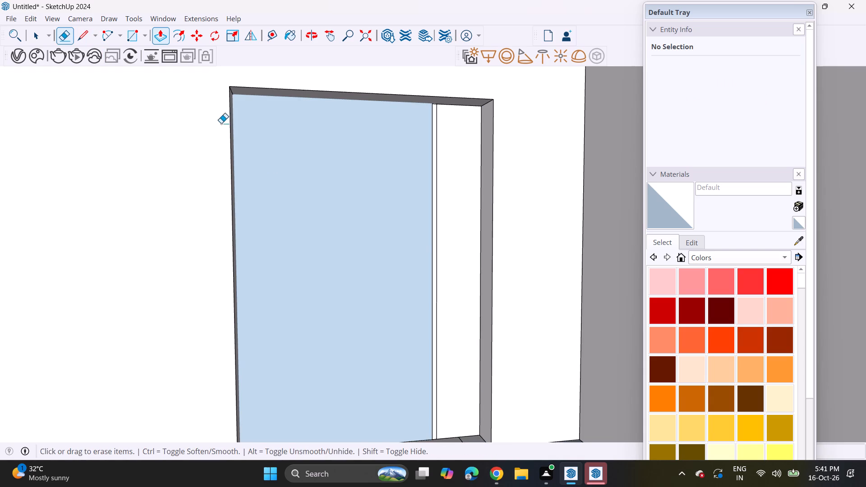
drag(442, 257, 427, 268)
middle_drag(417, 282, 371, 287)
scroll(367, 424, down, 4)
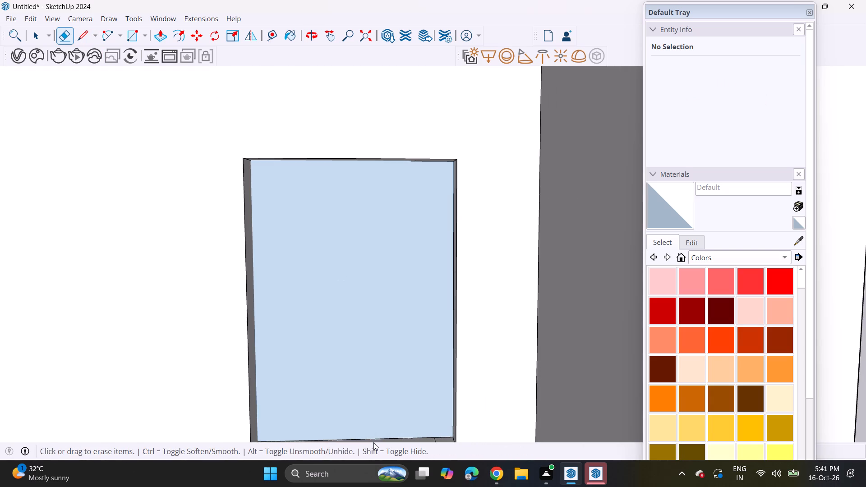
scroll(373, 442, down, 1)
scroll(349, 388, down, 4)
middle_drag(352, 407, 358, 391)
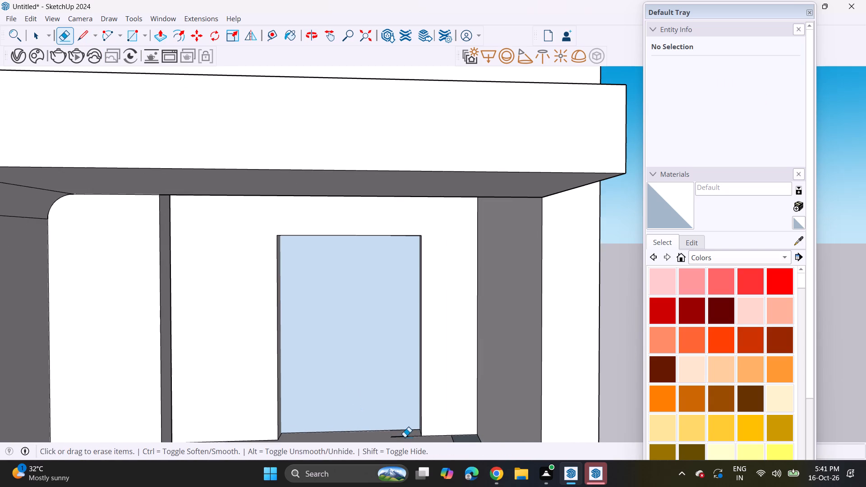
click(405, 437)
click(404, 436)
click(410, 436)
click(406, 434)
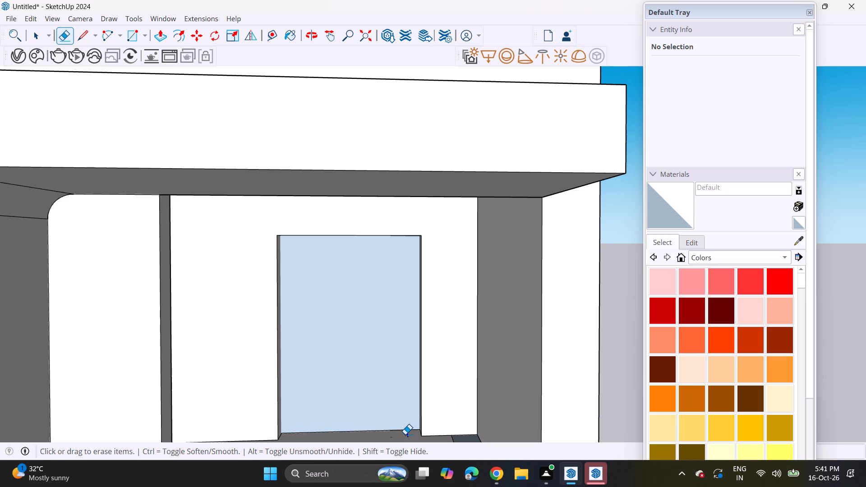
click(407, 436)
click(392, 435)
Push/Pull the lower door opening's jamb farthest from the balcony's side wall into the opening, widening the adjoining wall strip.
scroll(385, 434, down, 4)
shift+middle_drag(378, 430, 409, 390)
middle_drag(400, 377, 347, 383)
scroll(350, 352, up, 5)
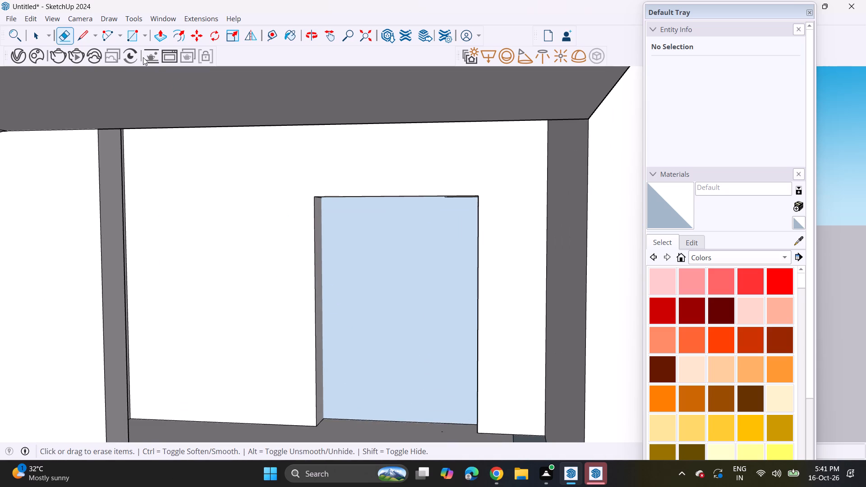
click(157, 35)
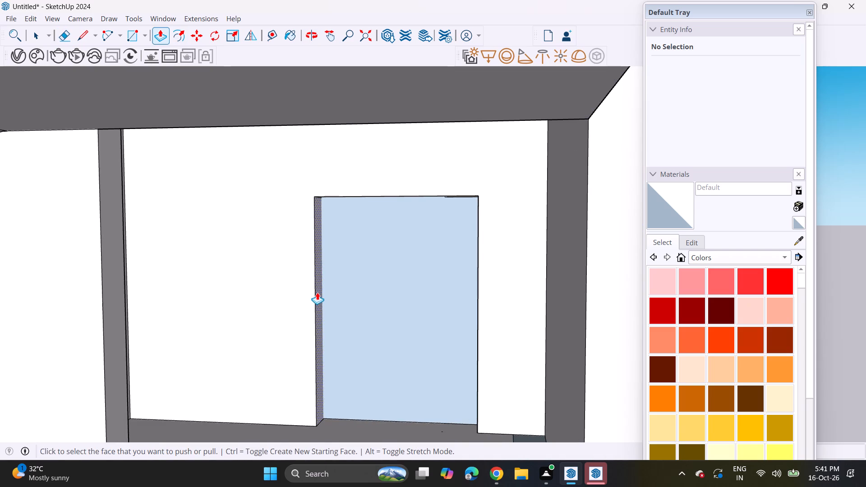
click(317, 292)
click(342, 296)
Push/Pull the offset ceiling patch beside the lower balcony's side wall level with the rest of the slab's underside.
scroll(339, 326, down, 3)
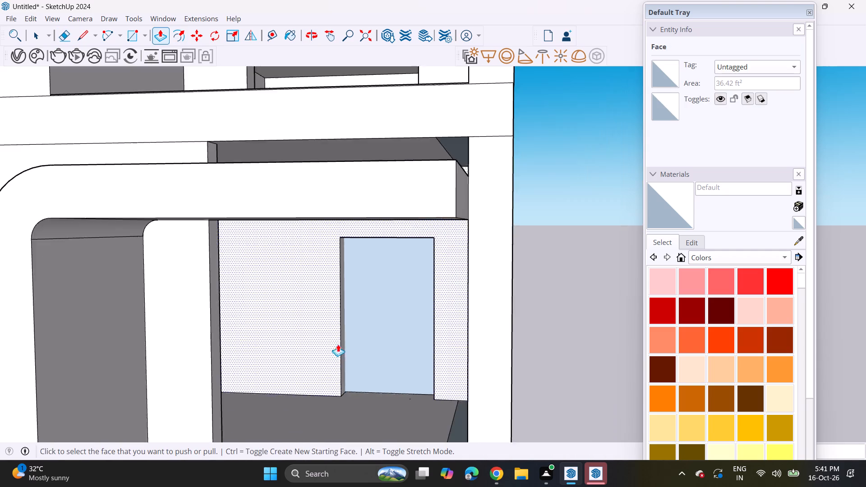
scroll(338, 344, down, 3)
middle_drag(343, 369, 429, 348)
scroll(366, 366, down, 5)
shift+middle_drag(399, 374, 437, 368)
middle_drag(417, 395, 377, 414)
middle_drag(436, 411, 433, 379)
scroll(458, 346, up, 1)
middle_drag(458, 343, 456, 317)
scroll(526, 149, up, 1)
scroll(495, 191, up, 4)
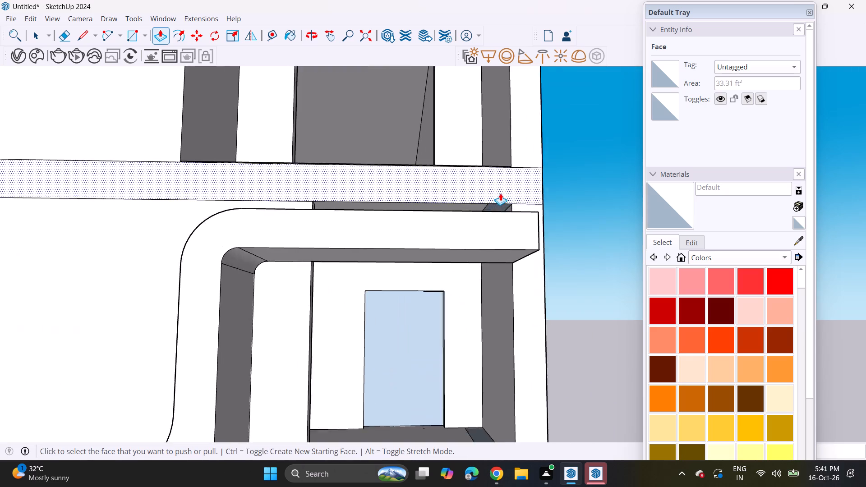
scroll(500, 193, up, 8)
click(494, 213)
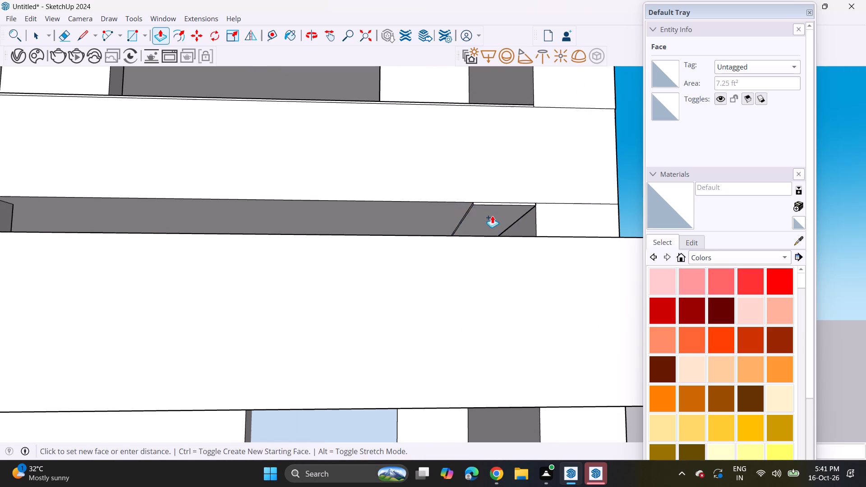
click(474, 202)
middle_drag(483, 213, 460, 240)
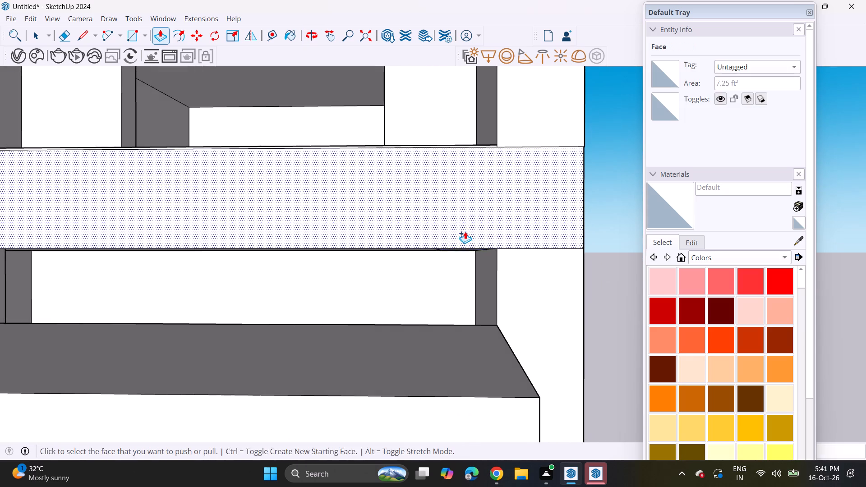
middle_drag(466, 230, 473, 212)
scroll(472, 213, up, 8)
click(461, 240)
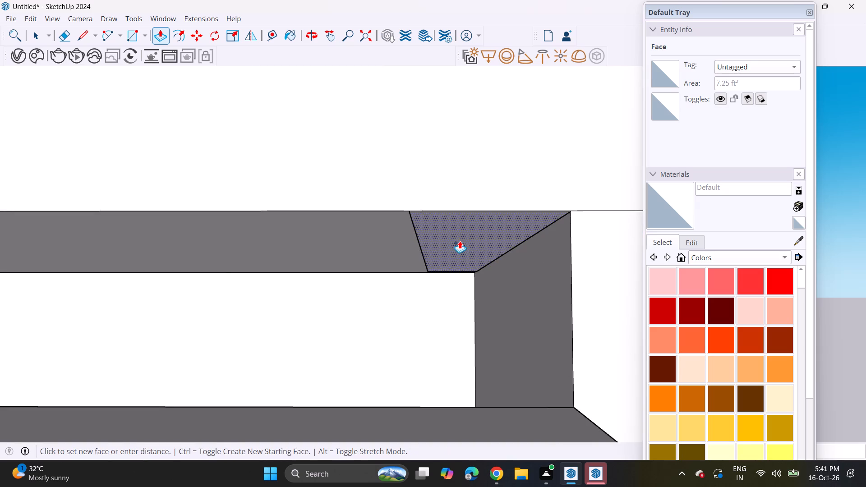
click(461, 236)
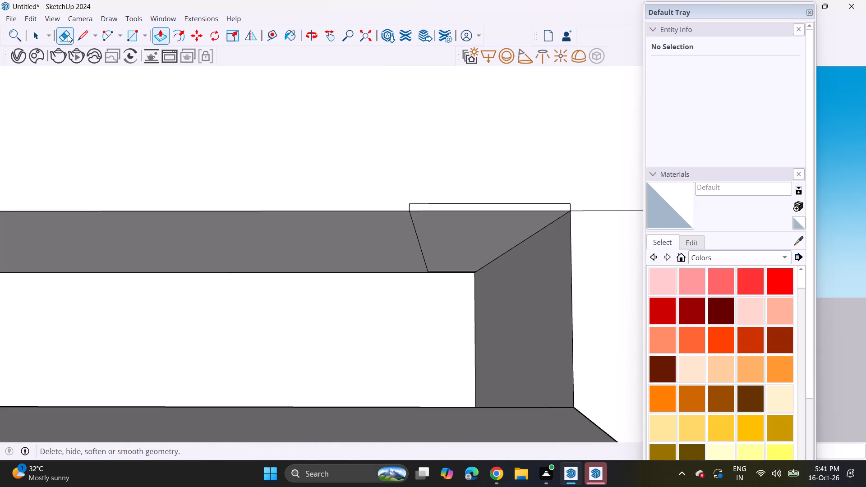
Erase the leftover outline on the slab's front edge and the seam lines around the lower balcony's ceiling patch.
drag(68, 35, 74, 39)
scroll(486, 175, up, 3)
click(429, 216)
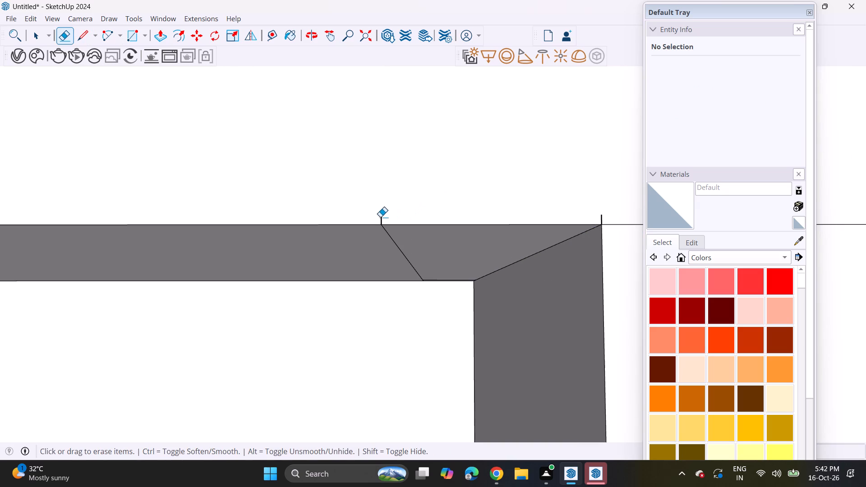
click(380, 217)
click(599, 218)
click(600, 218)
drag(400, 248, 376, 255)
scroll(366, 271, down, 7)
middle_drag(392, 310, 432, 169)
shift+scroll(430, 175, up, 1)
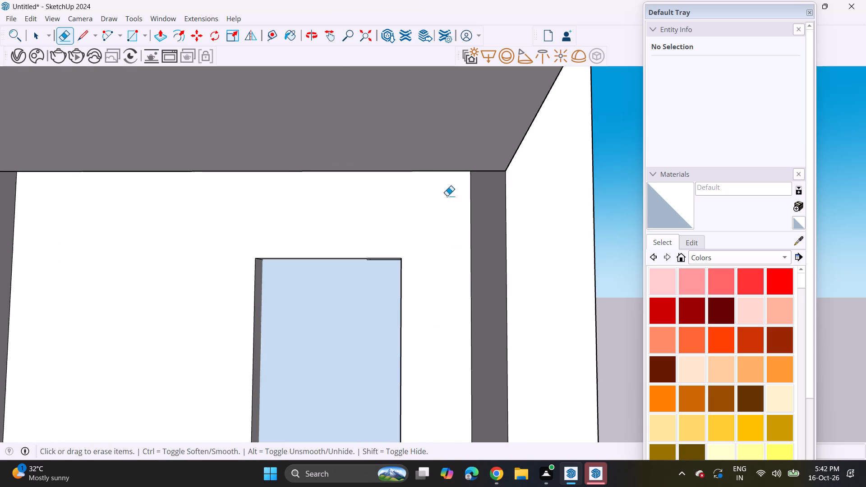
middle_drag(438, 266, 442, 222)
click(465, 105)
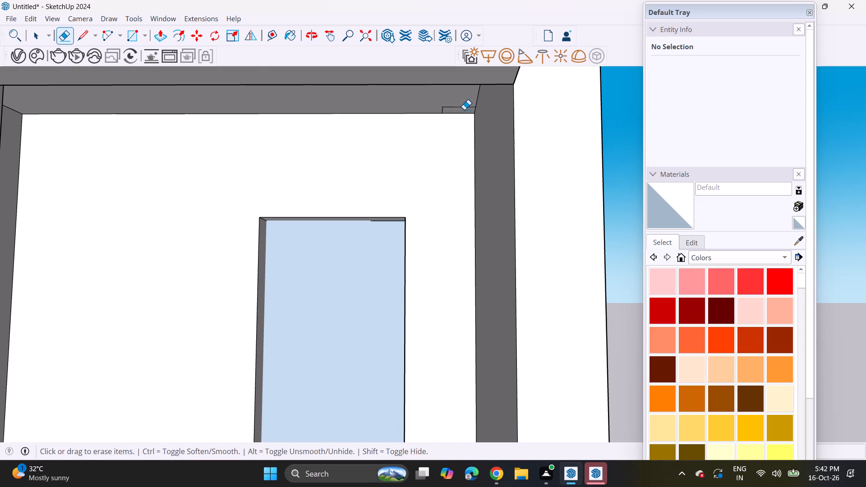
click(464, 110)
click(464, 109)
click(462, 106)
click(442, 107)
Erase the vertical seam line on the front edge of the lower balcony's slab, near the side wall.
scroll(437, 142, down, 2)
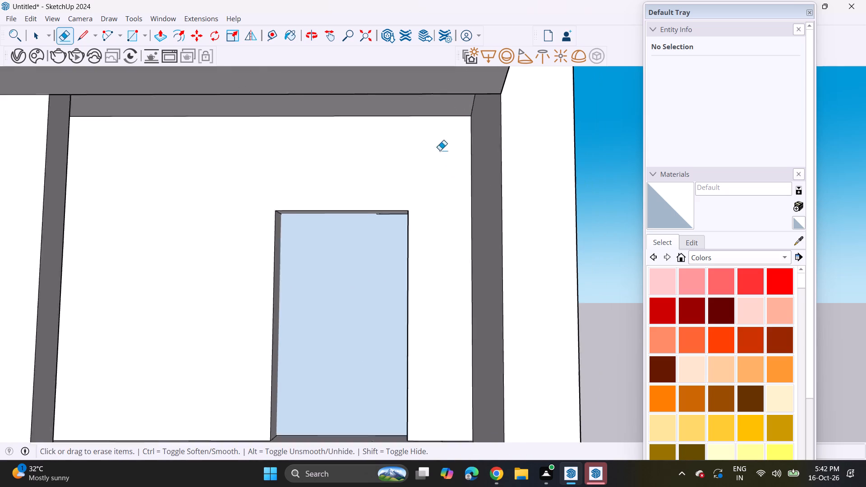
scroll(440, 150, down, 5)
shift+middle_drag(419, 266, 428, 297)
click(455, 381)
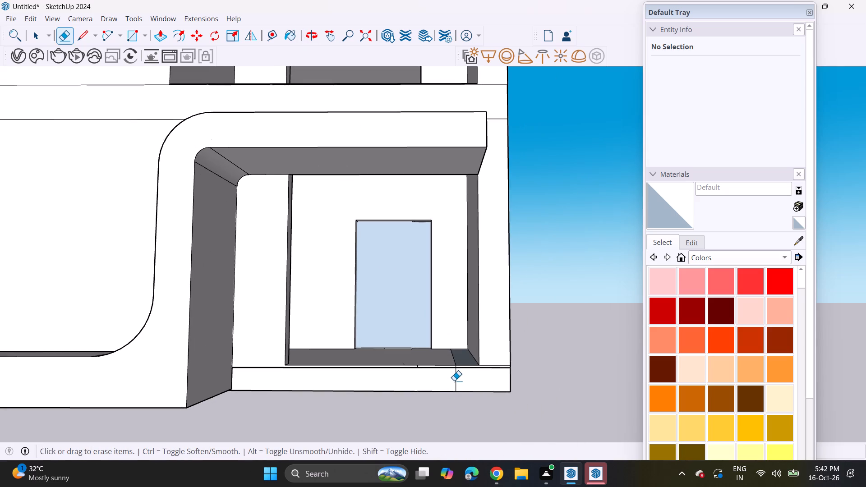
click(457, 377)
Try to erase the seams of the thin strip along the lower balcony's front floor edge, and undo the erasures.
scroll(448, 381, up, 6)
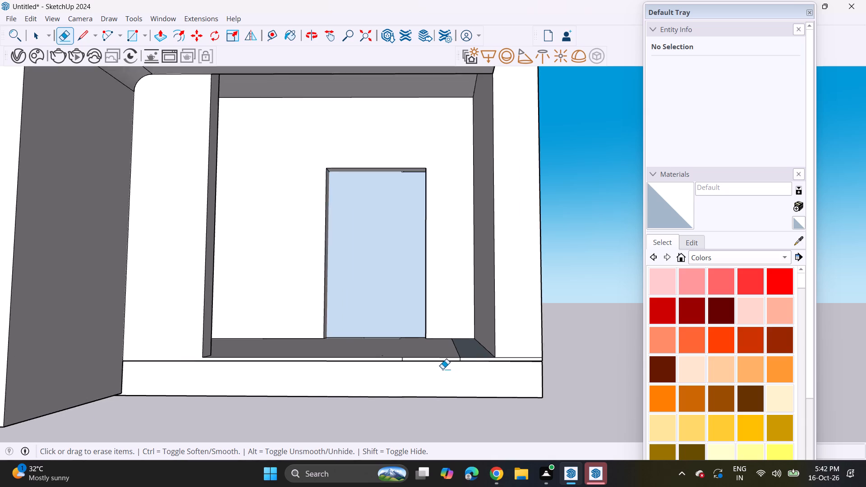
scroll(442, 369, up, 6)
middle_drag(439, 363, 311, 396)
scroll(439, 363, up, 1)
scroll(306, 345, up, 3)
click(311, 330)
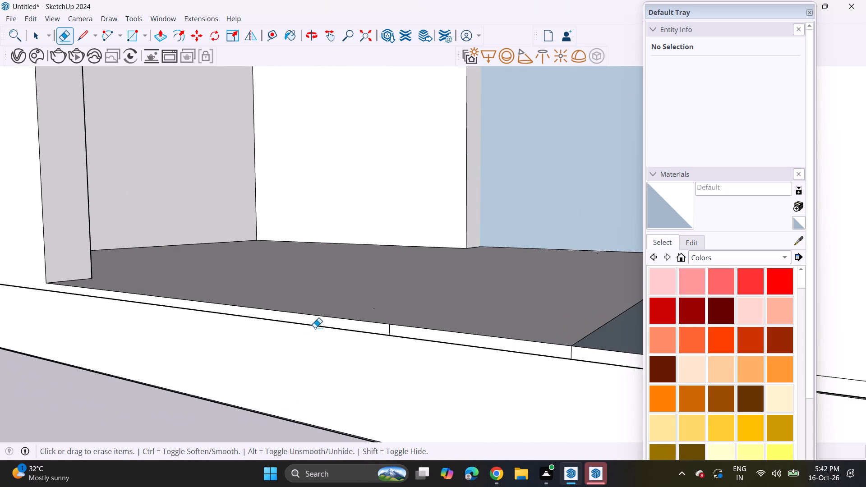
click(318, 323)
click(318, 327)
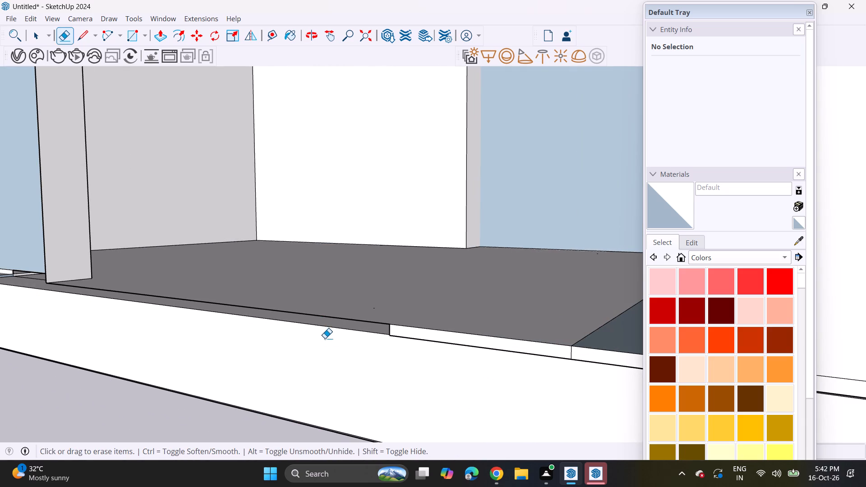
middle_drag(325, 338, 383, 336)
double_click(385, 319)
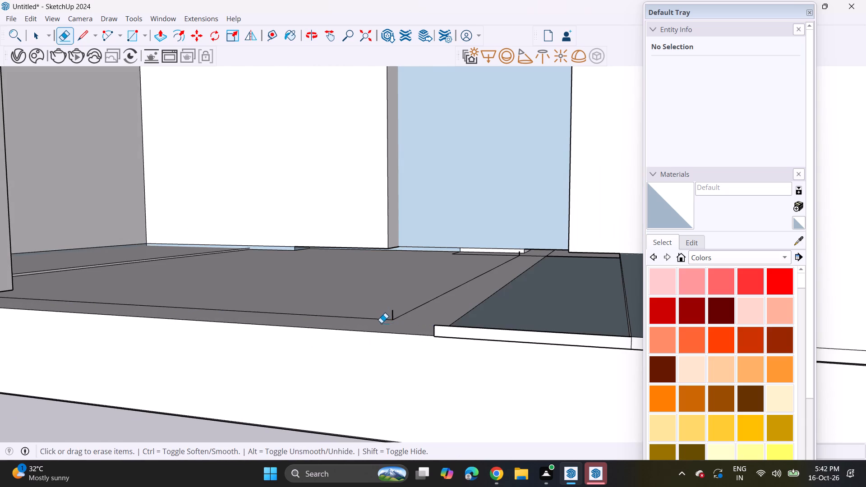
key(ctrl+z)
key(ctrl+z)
Push/Pull the thin strip sections along the lower balcony's front floor edge towards the slab's front face.
middle_drag(392, 347, 331, 378)
scroll(412, 331, up, 9)
click(159, 38)
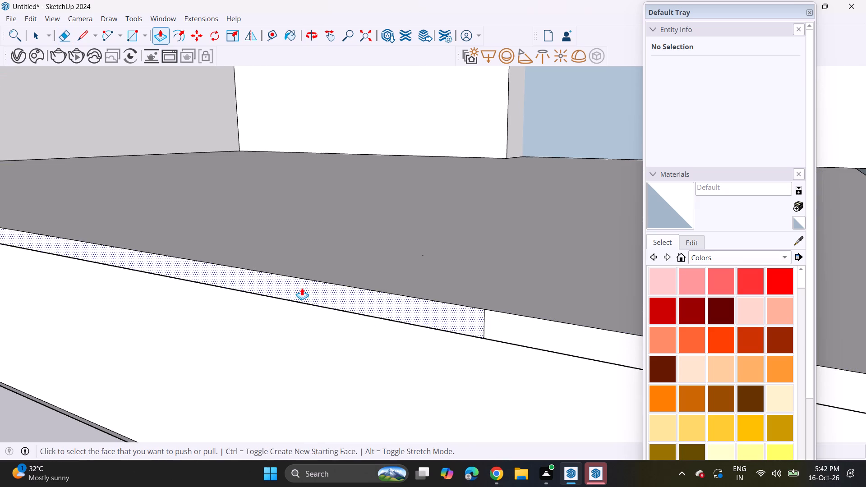
click(306, 293)
click(333, 342)
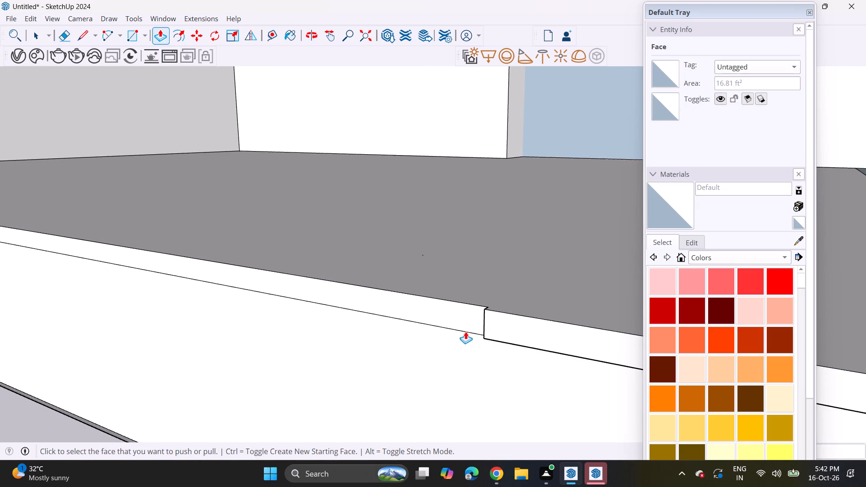
double_click(497, 327)
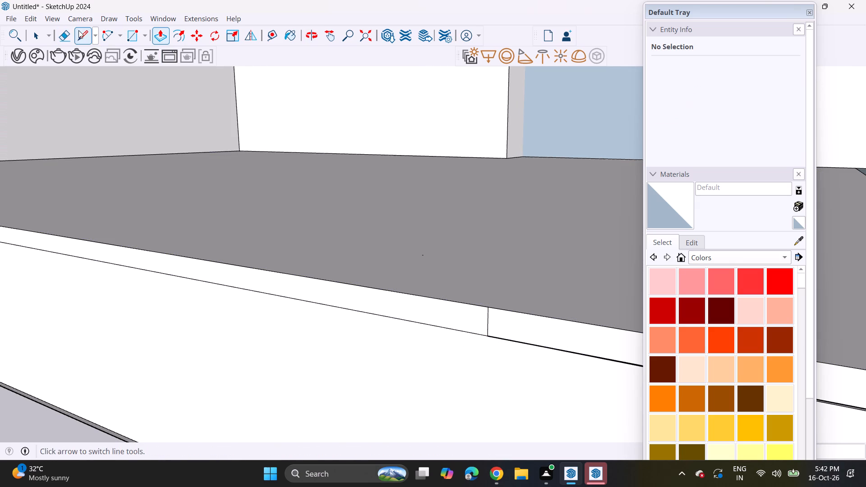
Erase the horizontal seam between the longer strip section and the slab's front face.
click(62, 37)
click(240, 294)
drag(248, 289, 248, 298)
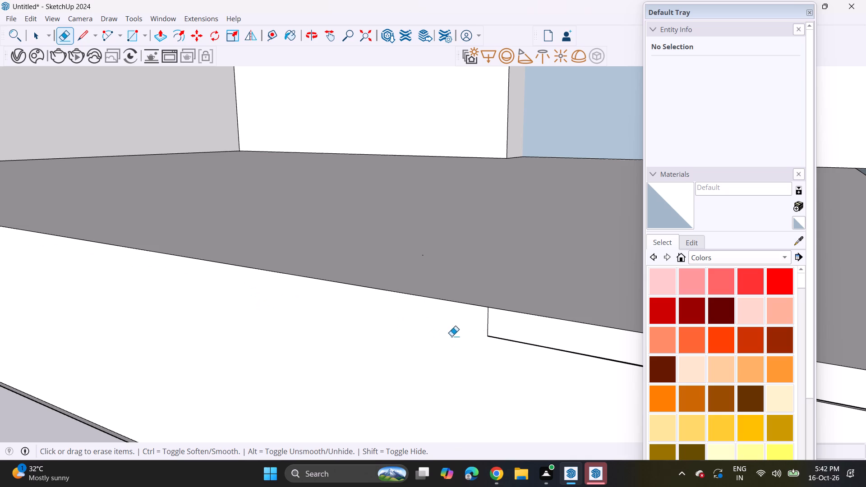
drag(517, 334, 515, 350)
key(ctrl+z)
key(space)
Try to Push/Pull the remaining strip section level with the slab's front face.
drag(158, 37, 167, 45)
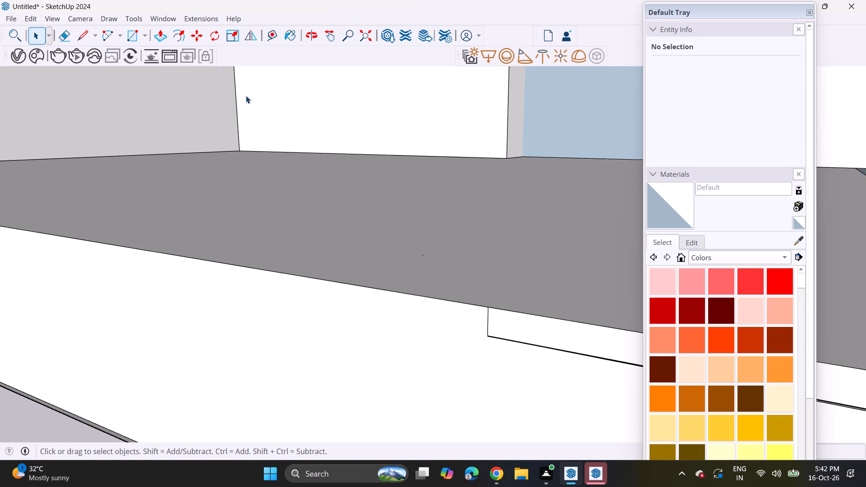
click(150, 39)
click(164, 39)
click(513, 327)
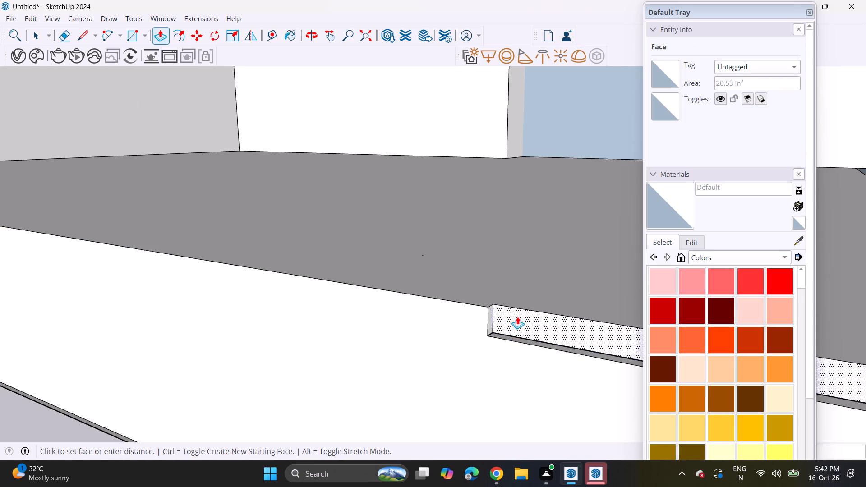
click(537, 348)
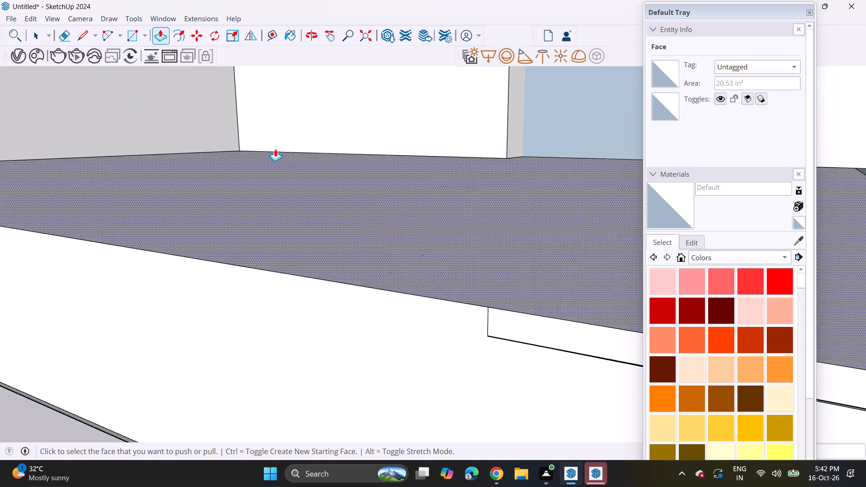
Erase the short vertical seam between the two strip sections on the slab's front.
click(69, 29)
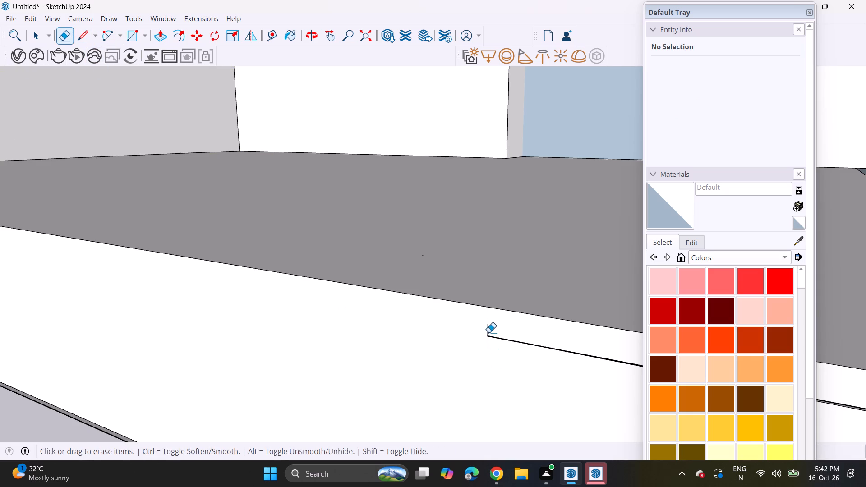
double_click(485, 325)
drag(492, 336, 499, 349)
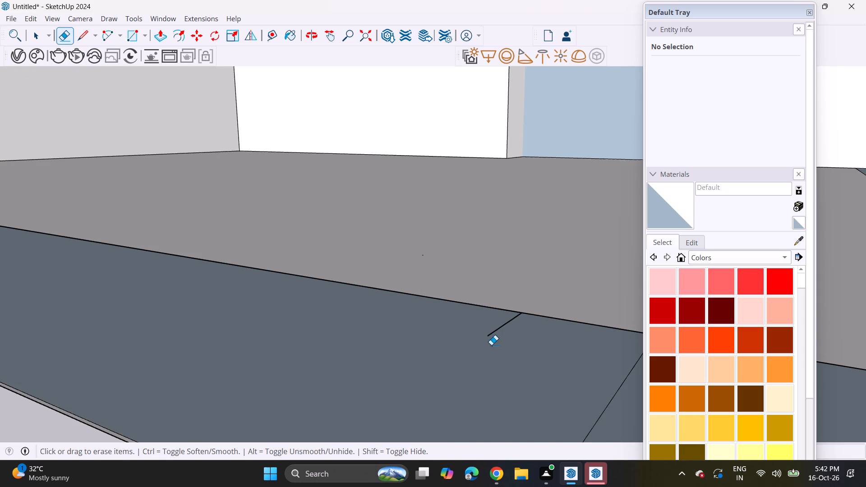
key(ctrl+z)
Erase the short vertical seam on the slab's front strip near the balcony's side wall.
scroll(426, 341, down, 19)
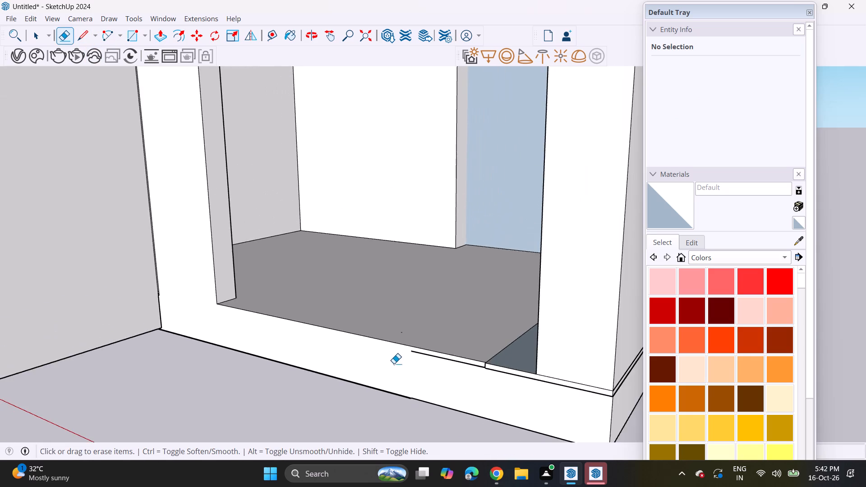
scroll(394, 363, down, 1)
middle_drag(487, 385, 516, 371)
scroll(523, 368, up, 14)
drag(531, 332, 531, 337)
Push/Pull the end face inside the opened strip along the slab front to the building's outer corner.
shift+middle_drag(522, 344, 435, 358)
middle_drag(389, 352, 394, 334)
click(157, 41)
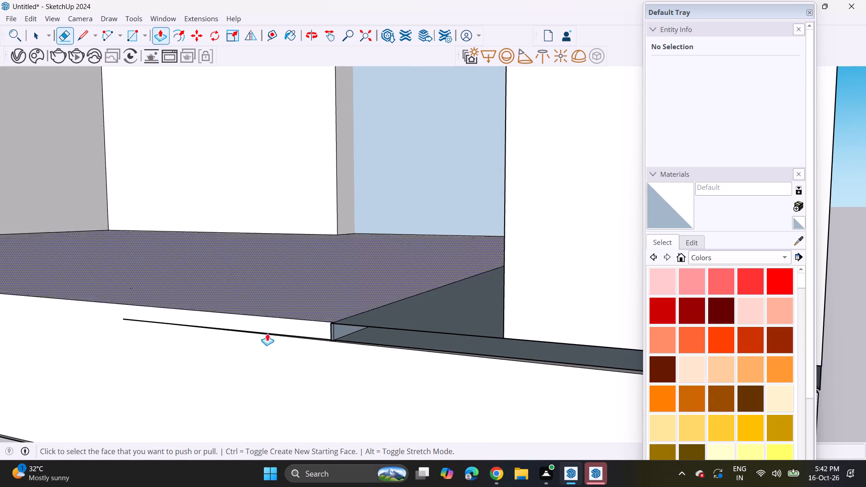
click(336, 335)
scroll(393, 358, down, 5)
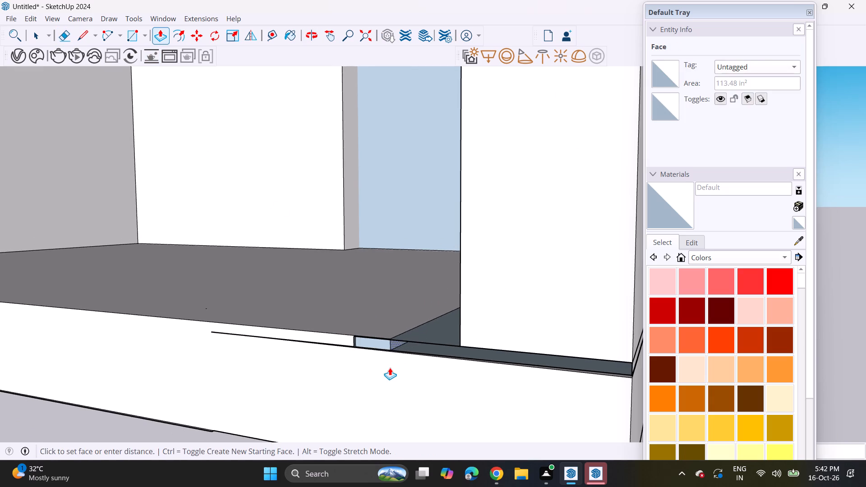
shift+middle_drag(365, 369, 275, 333)
click(522, 332)
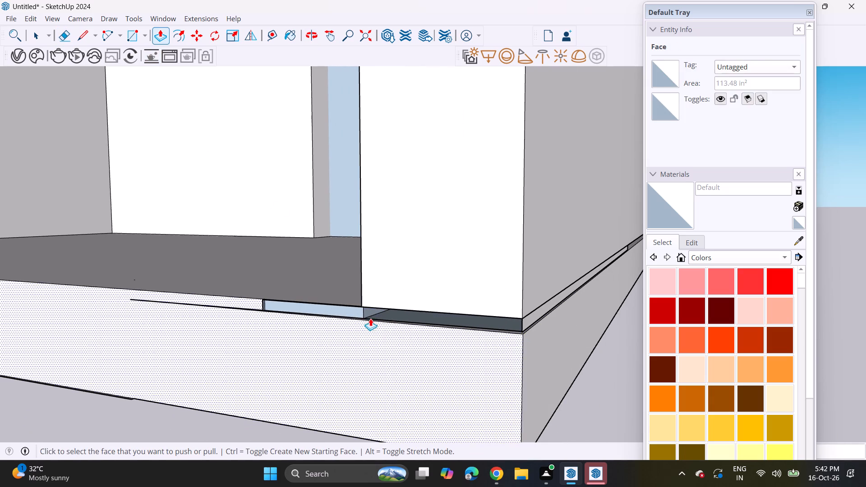
click(373, 312)
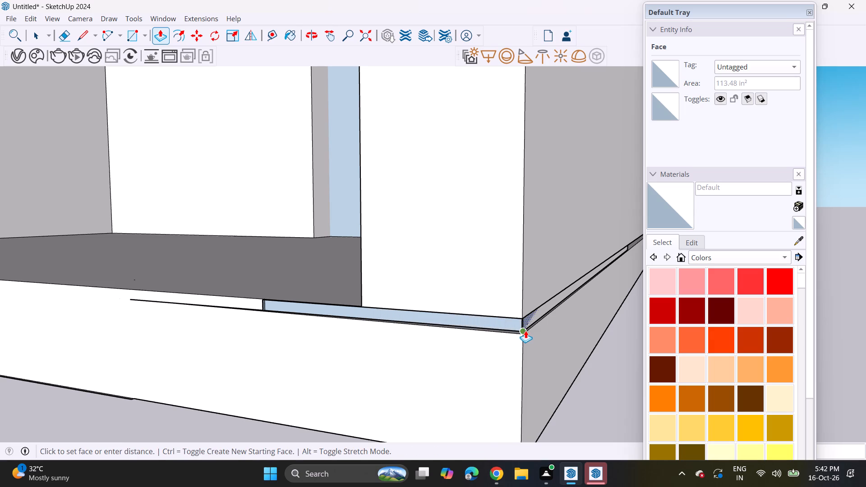
click(525, 331)
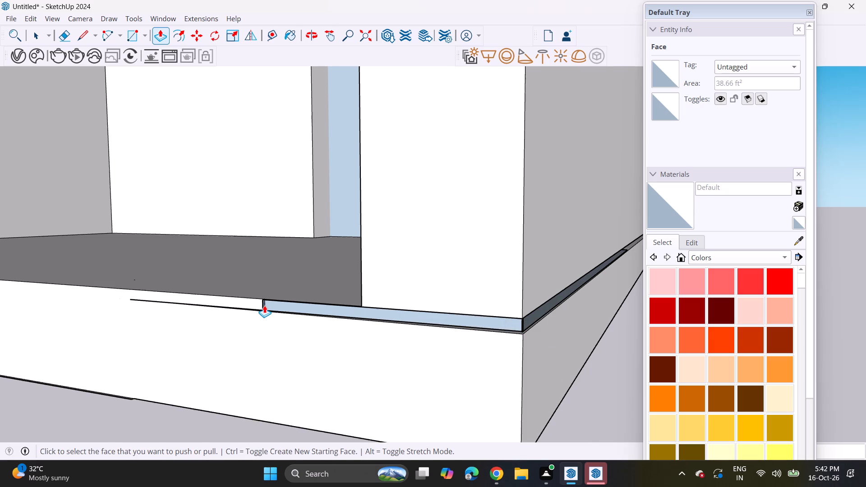
Push/Pull the narrow end face in the slab's front gap to the outer corner, filling the strip.
scroll(264, 305, up, 11)
click(264, 305)
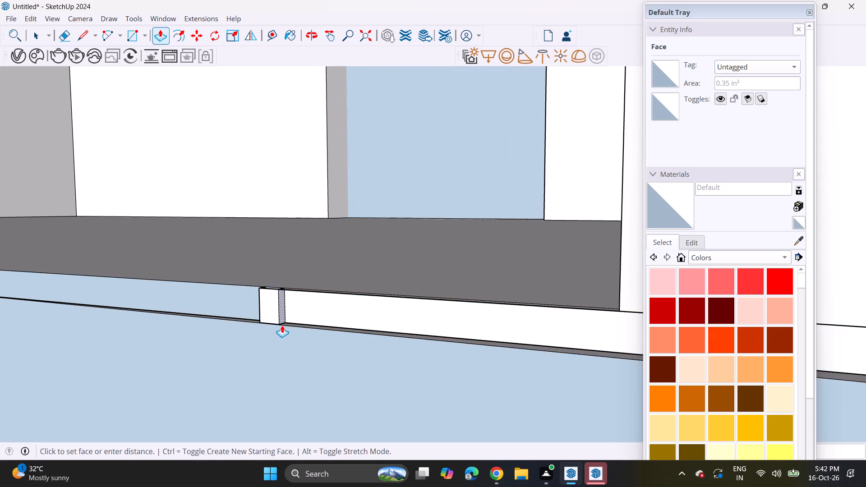
scroll(282, 325, down, 11)
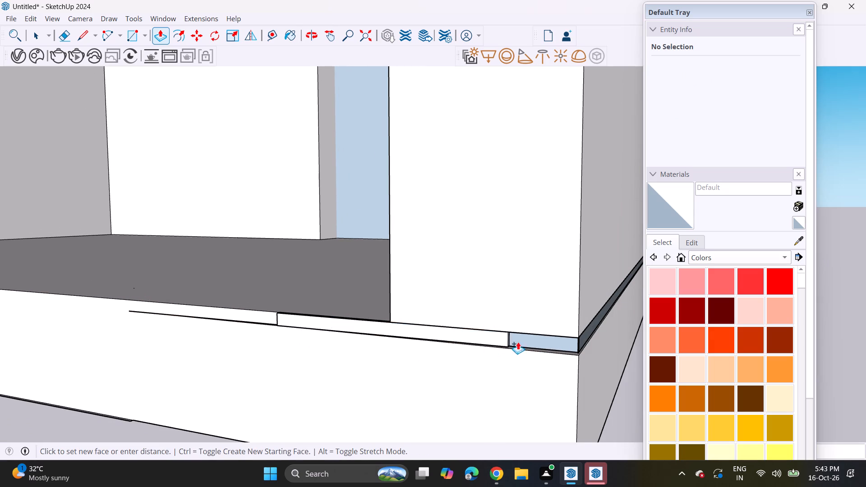
click(578, 355)
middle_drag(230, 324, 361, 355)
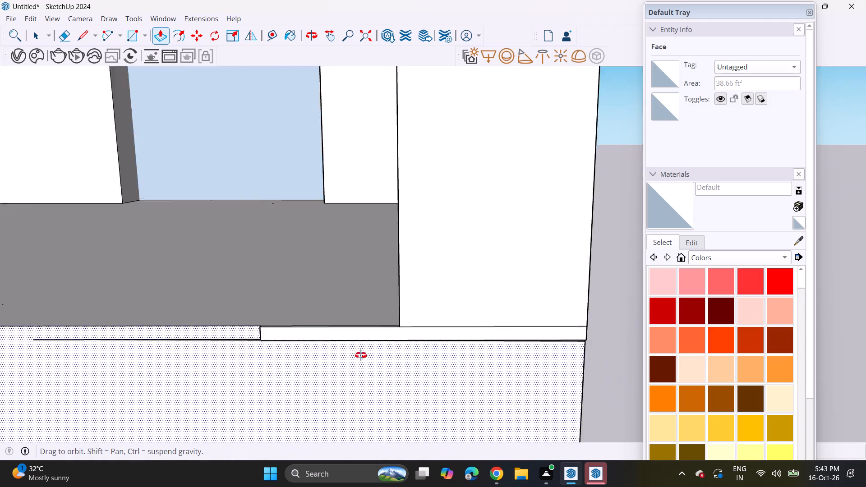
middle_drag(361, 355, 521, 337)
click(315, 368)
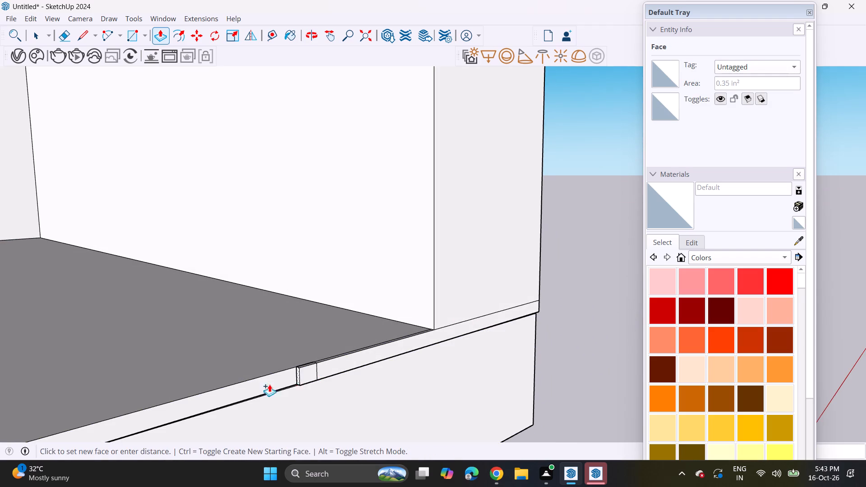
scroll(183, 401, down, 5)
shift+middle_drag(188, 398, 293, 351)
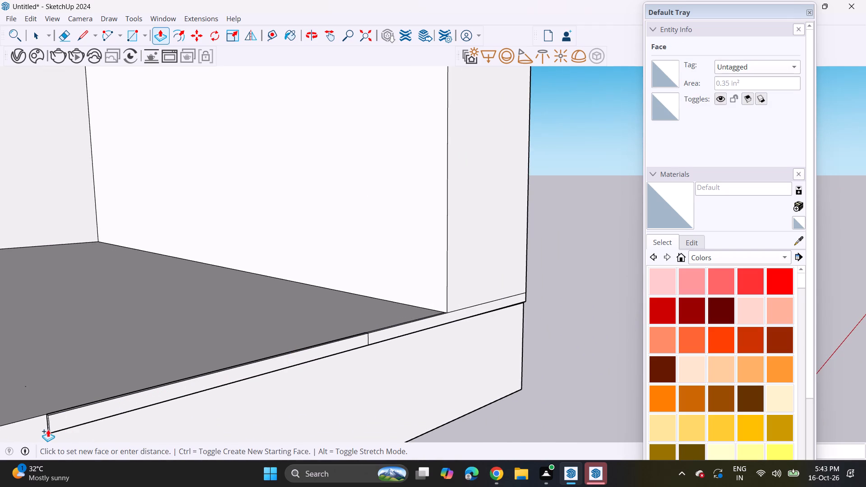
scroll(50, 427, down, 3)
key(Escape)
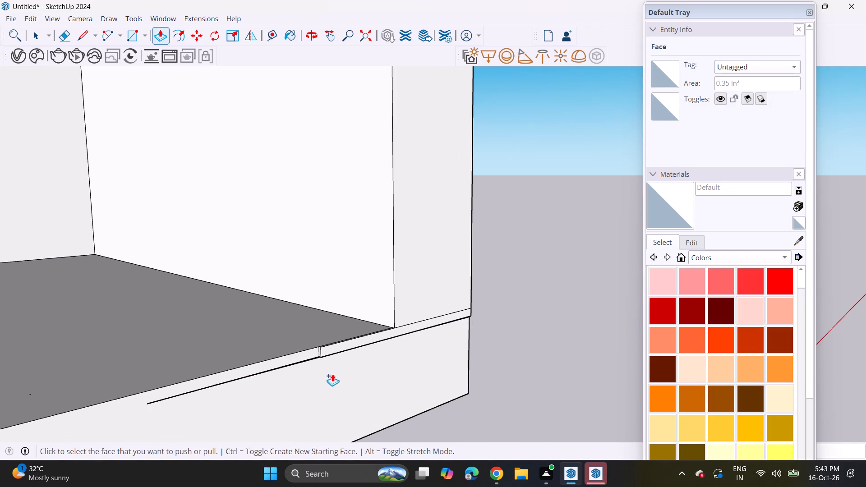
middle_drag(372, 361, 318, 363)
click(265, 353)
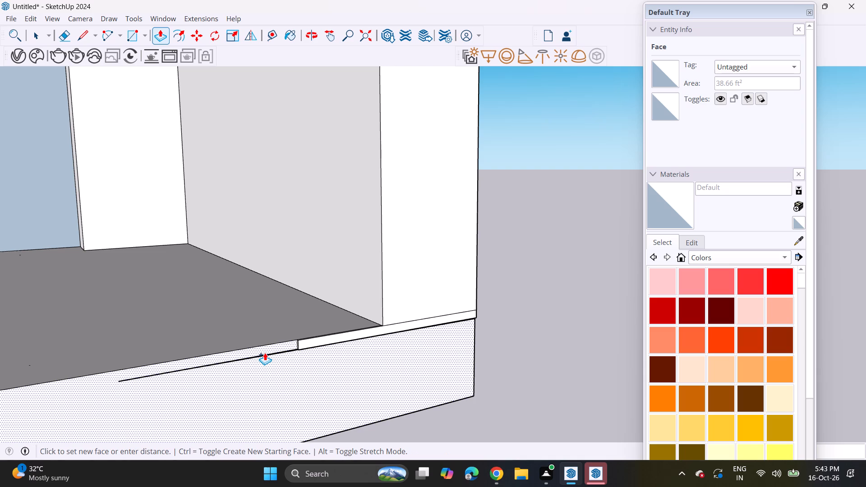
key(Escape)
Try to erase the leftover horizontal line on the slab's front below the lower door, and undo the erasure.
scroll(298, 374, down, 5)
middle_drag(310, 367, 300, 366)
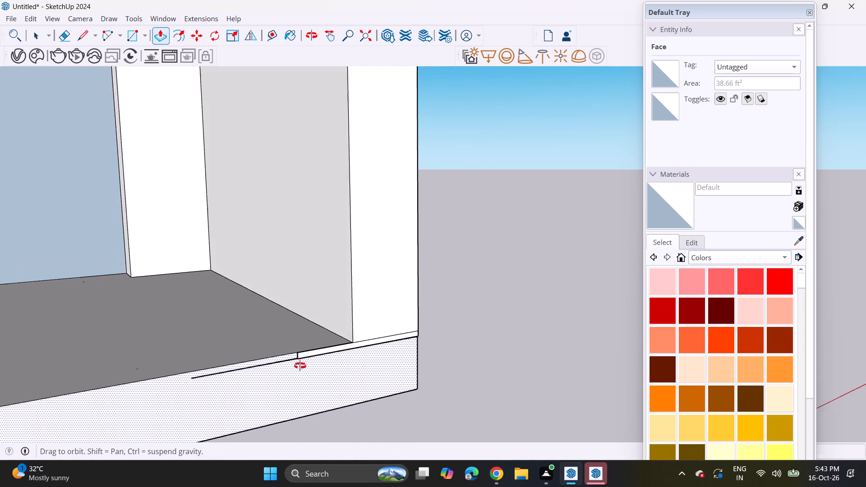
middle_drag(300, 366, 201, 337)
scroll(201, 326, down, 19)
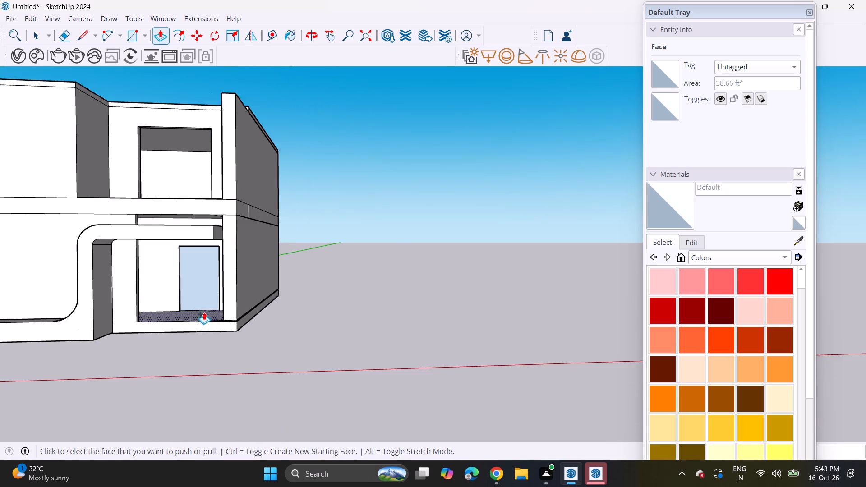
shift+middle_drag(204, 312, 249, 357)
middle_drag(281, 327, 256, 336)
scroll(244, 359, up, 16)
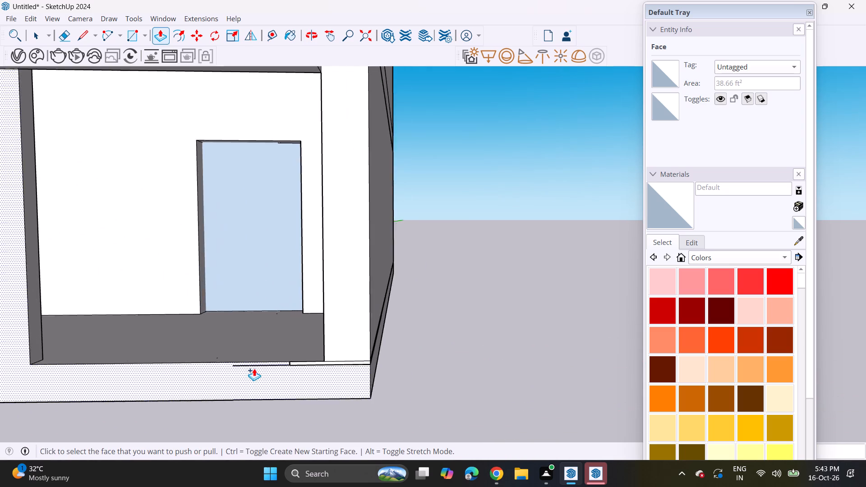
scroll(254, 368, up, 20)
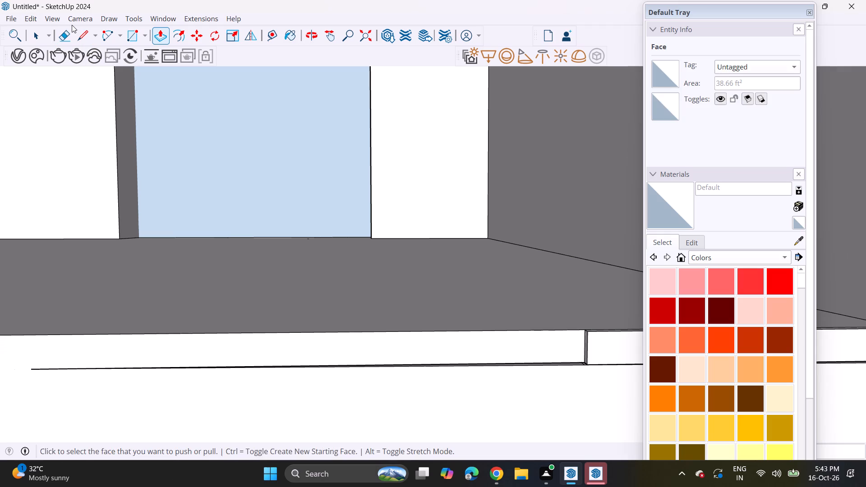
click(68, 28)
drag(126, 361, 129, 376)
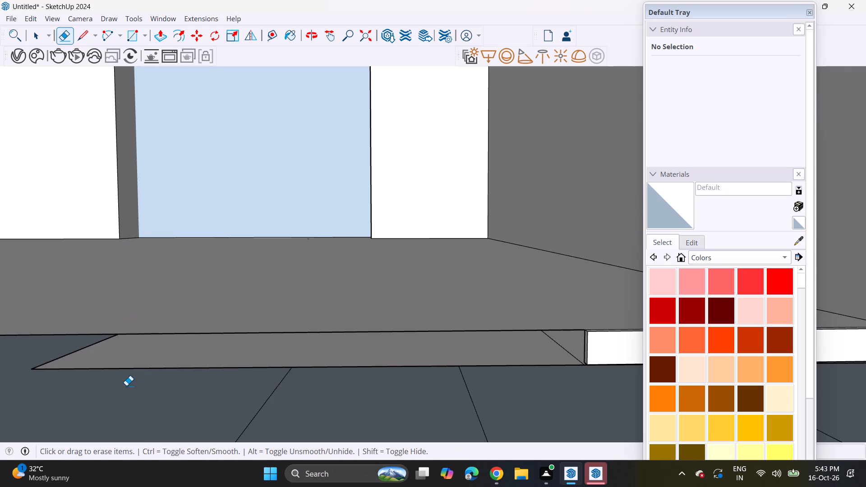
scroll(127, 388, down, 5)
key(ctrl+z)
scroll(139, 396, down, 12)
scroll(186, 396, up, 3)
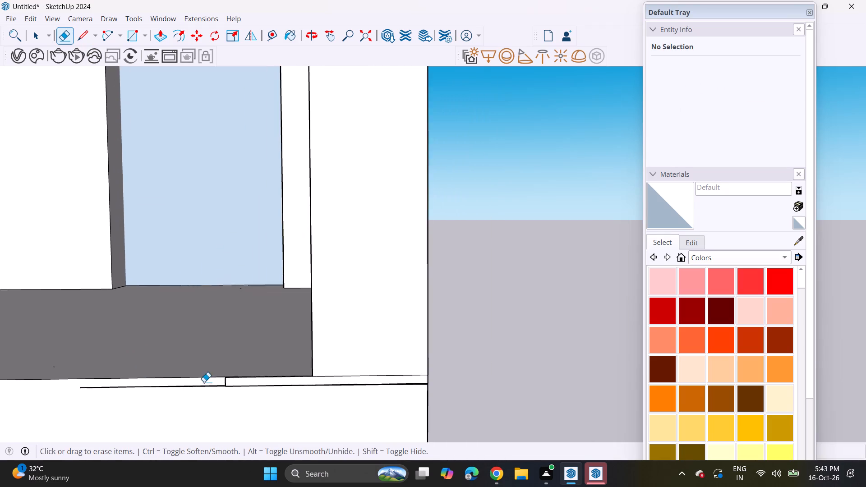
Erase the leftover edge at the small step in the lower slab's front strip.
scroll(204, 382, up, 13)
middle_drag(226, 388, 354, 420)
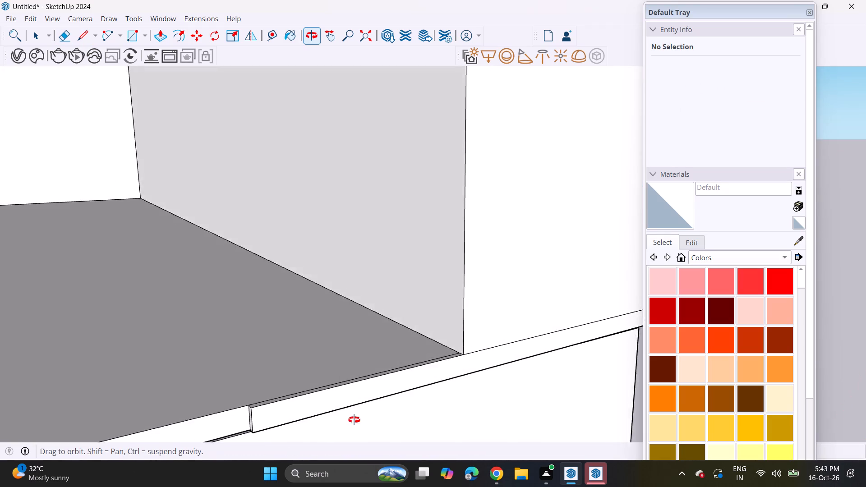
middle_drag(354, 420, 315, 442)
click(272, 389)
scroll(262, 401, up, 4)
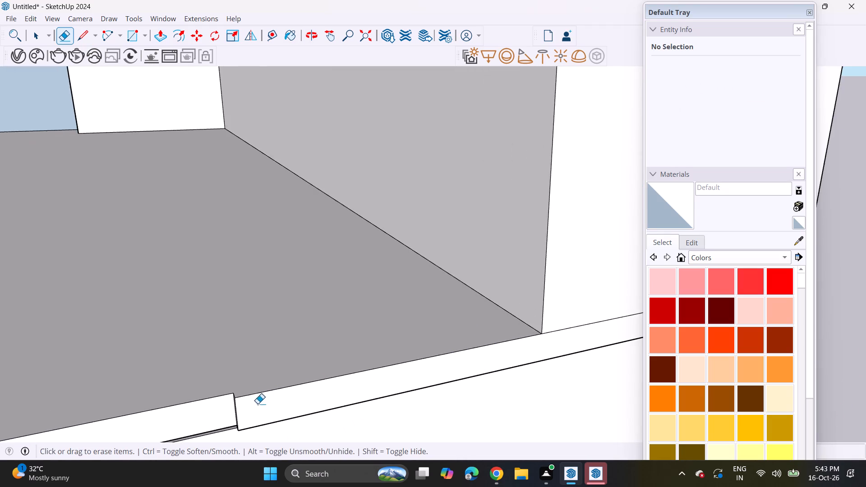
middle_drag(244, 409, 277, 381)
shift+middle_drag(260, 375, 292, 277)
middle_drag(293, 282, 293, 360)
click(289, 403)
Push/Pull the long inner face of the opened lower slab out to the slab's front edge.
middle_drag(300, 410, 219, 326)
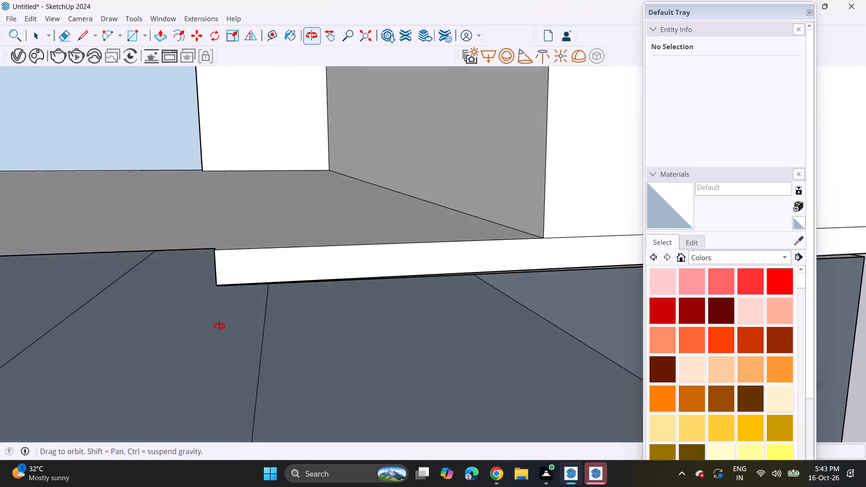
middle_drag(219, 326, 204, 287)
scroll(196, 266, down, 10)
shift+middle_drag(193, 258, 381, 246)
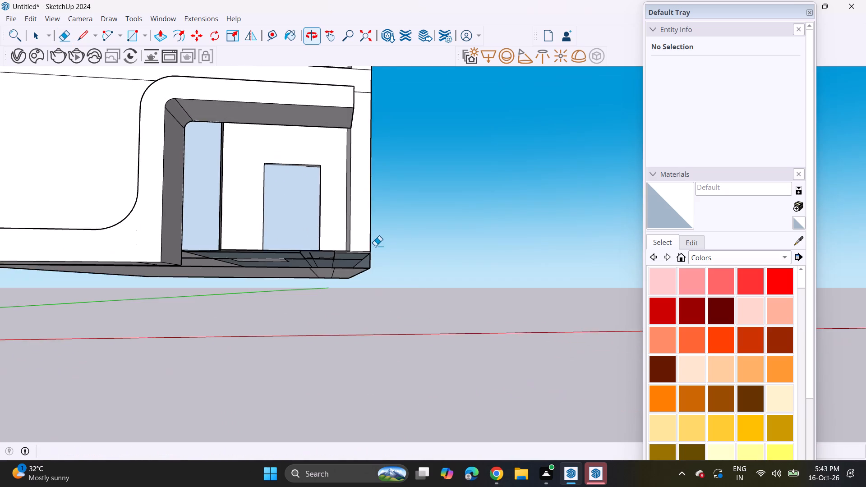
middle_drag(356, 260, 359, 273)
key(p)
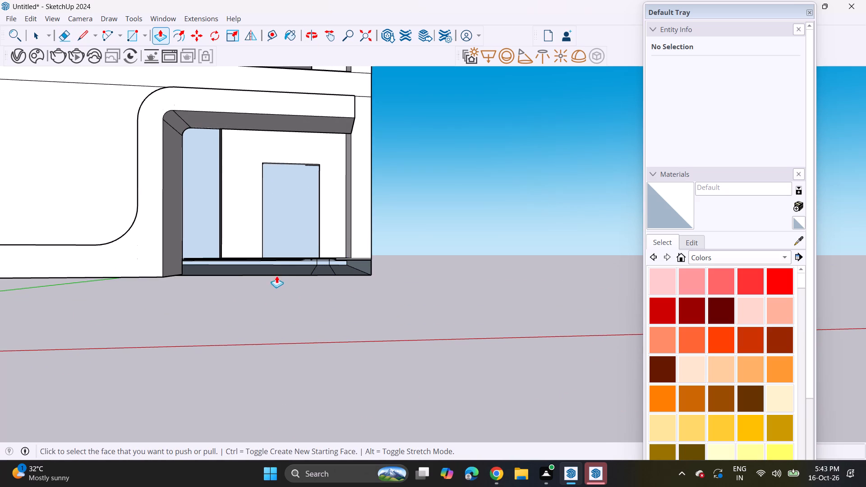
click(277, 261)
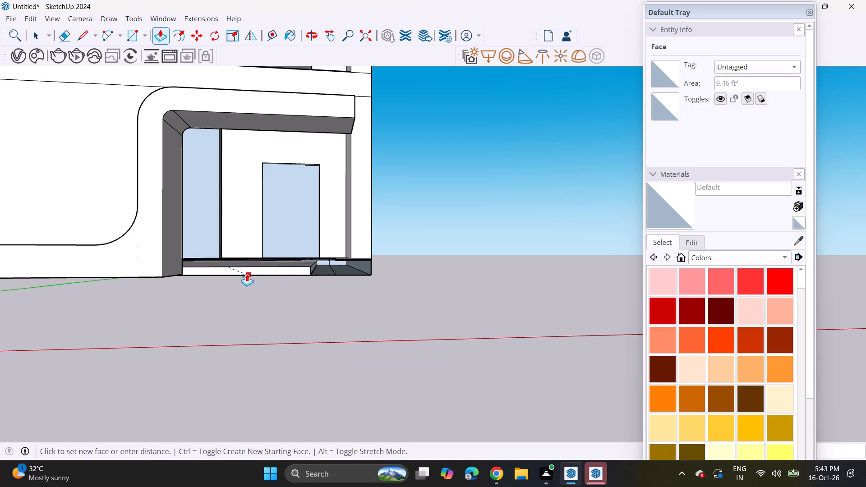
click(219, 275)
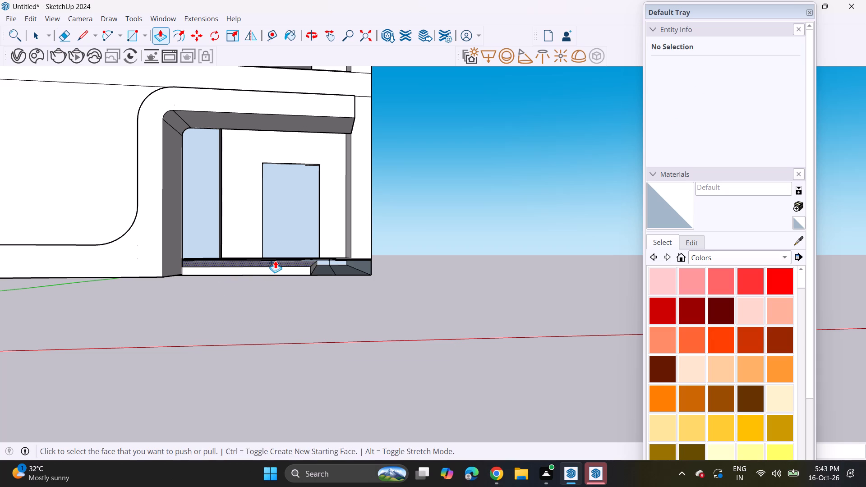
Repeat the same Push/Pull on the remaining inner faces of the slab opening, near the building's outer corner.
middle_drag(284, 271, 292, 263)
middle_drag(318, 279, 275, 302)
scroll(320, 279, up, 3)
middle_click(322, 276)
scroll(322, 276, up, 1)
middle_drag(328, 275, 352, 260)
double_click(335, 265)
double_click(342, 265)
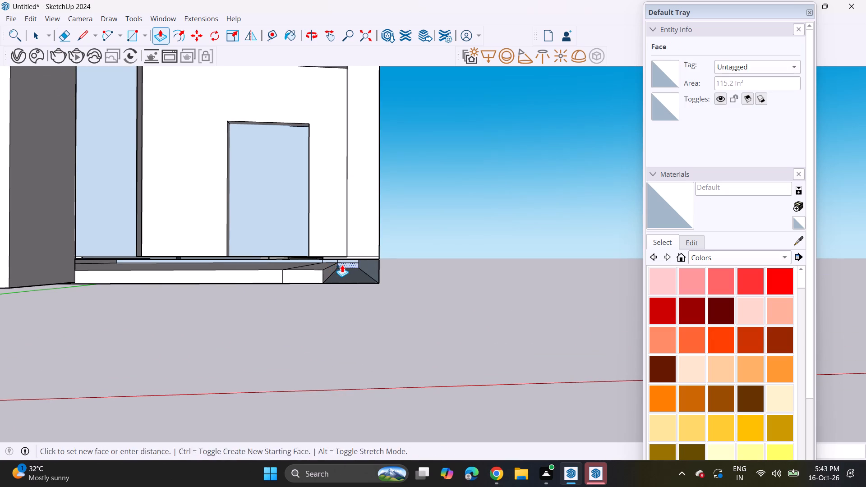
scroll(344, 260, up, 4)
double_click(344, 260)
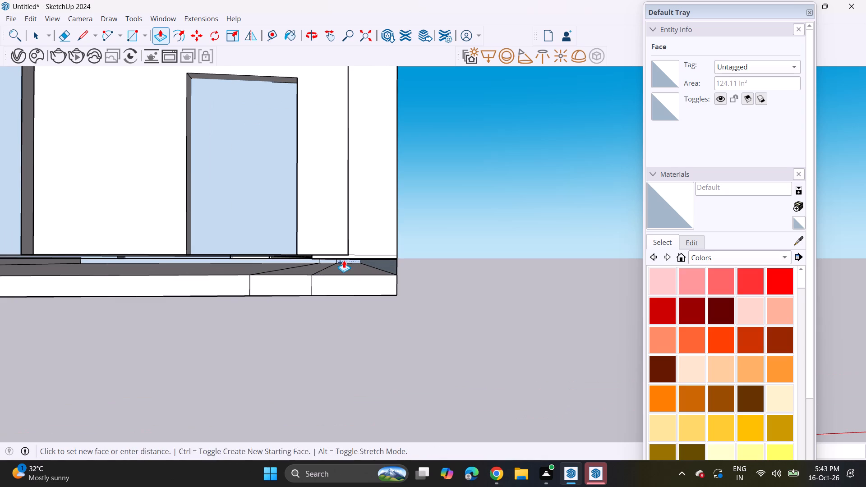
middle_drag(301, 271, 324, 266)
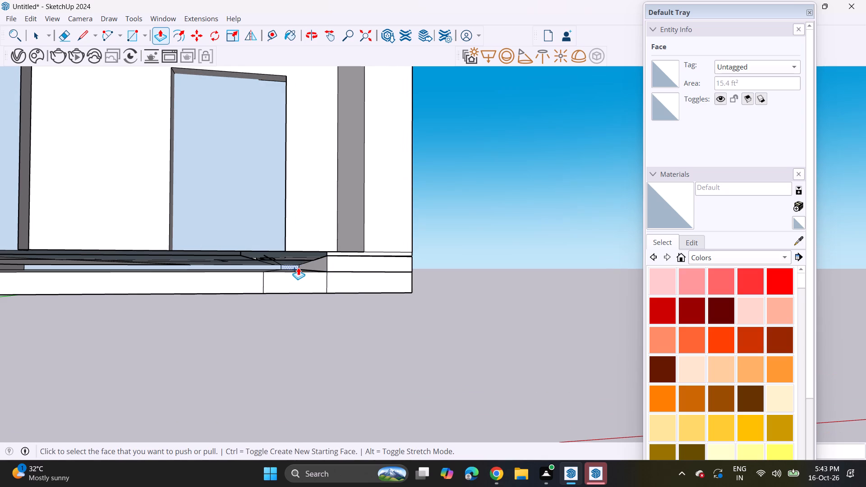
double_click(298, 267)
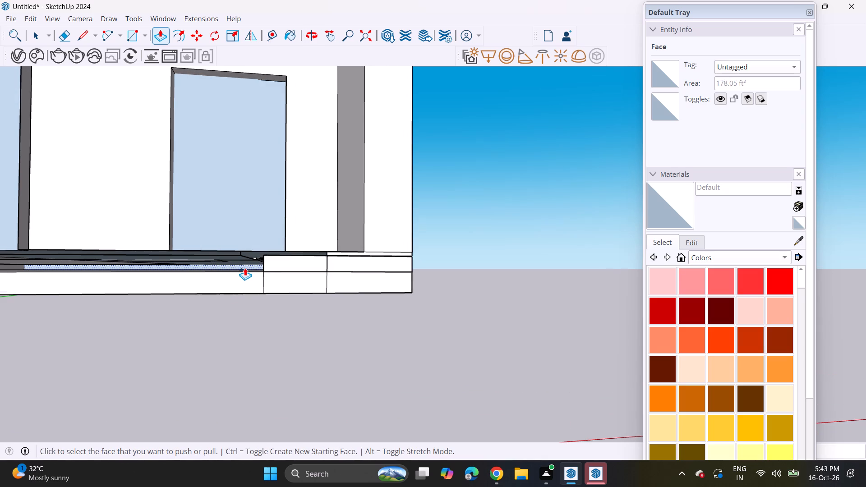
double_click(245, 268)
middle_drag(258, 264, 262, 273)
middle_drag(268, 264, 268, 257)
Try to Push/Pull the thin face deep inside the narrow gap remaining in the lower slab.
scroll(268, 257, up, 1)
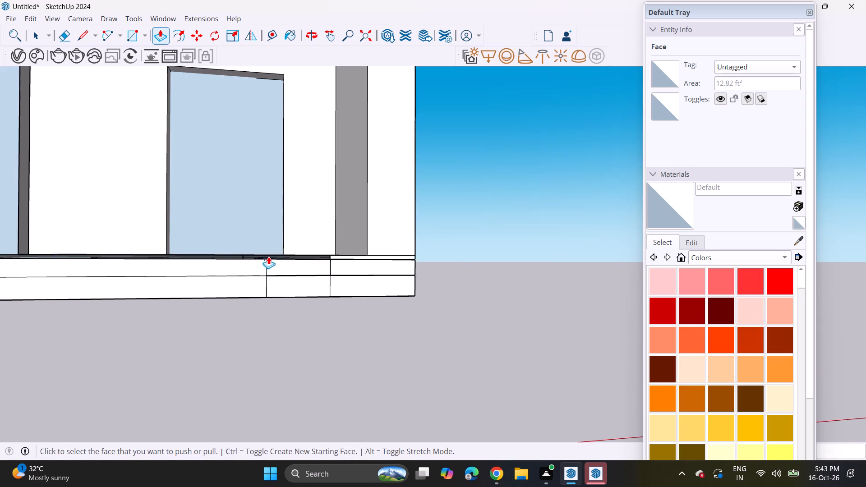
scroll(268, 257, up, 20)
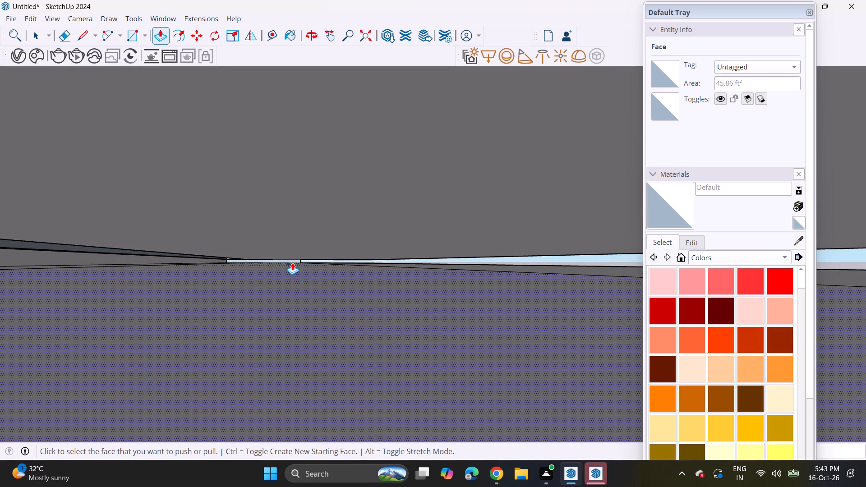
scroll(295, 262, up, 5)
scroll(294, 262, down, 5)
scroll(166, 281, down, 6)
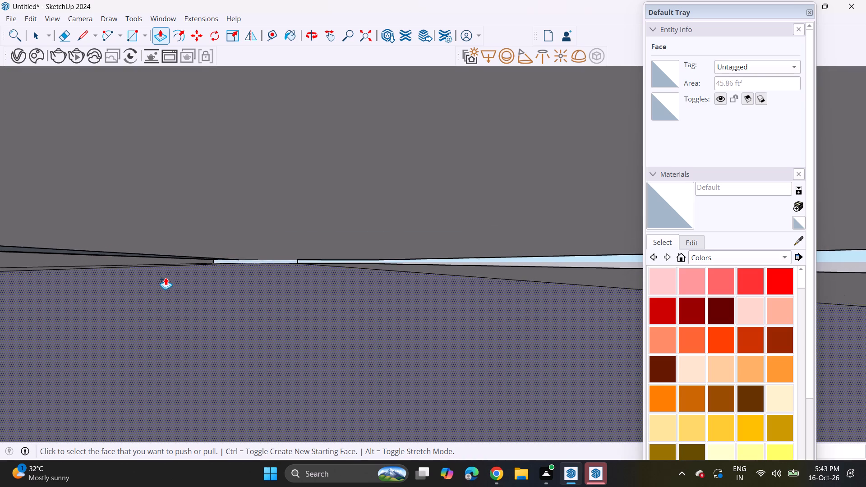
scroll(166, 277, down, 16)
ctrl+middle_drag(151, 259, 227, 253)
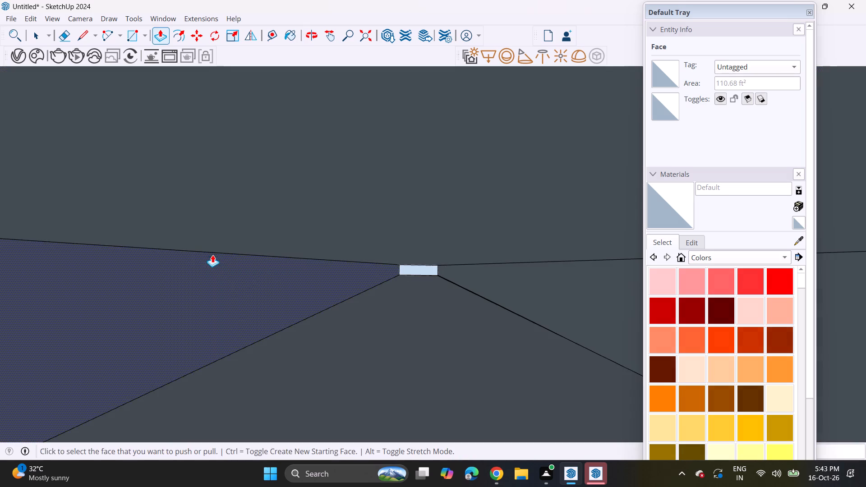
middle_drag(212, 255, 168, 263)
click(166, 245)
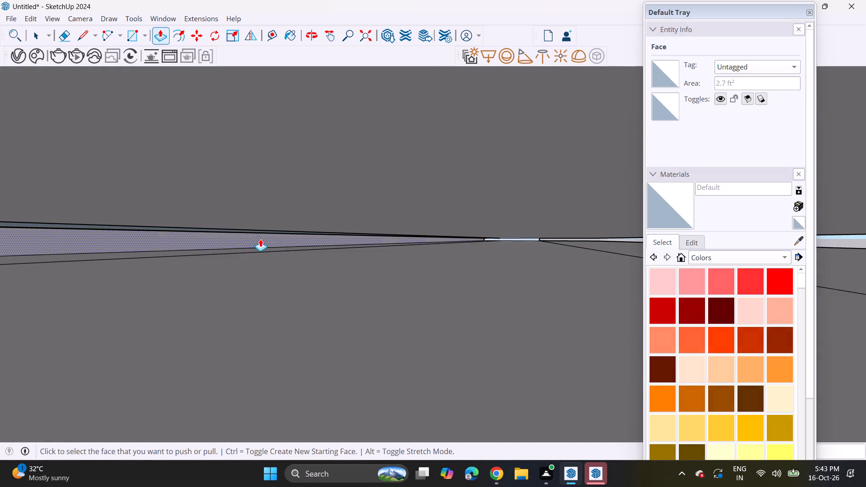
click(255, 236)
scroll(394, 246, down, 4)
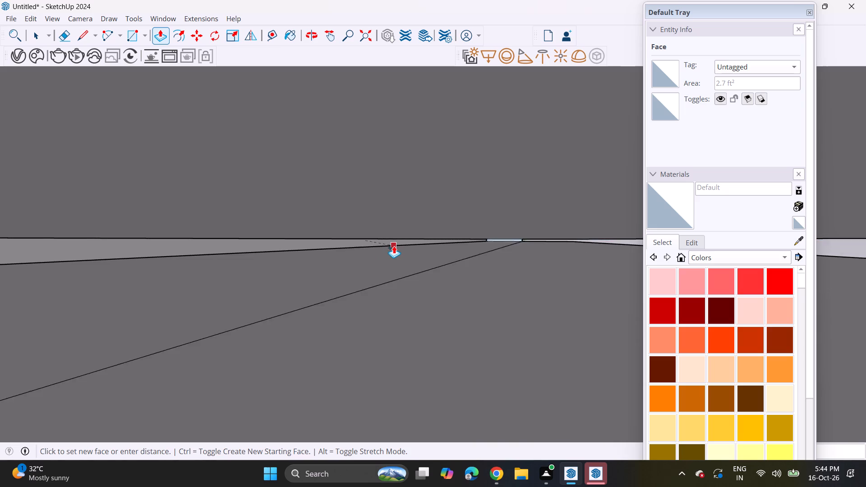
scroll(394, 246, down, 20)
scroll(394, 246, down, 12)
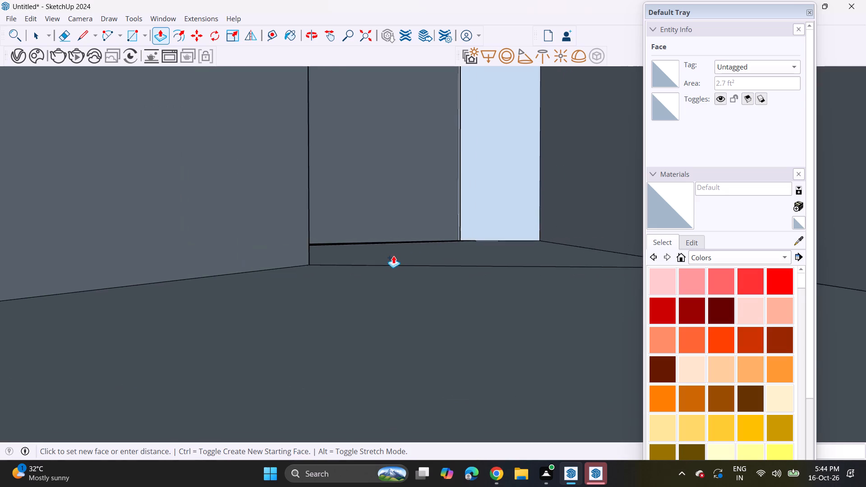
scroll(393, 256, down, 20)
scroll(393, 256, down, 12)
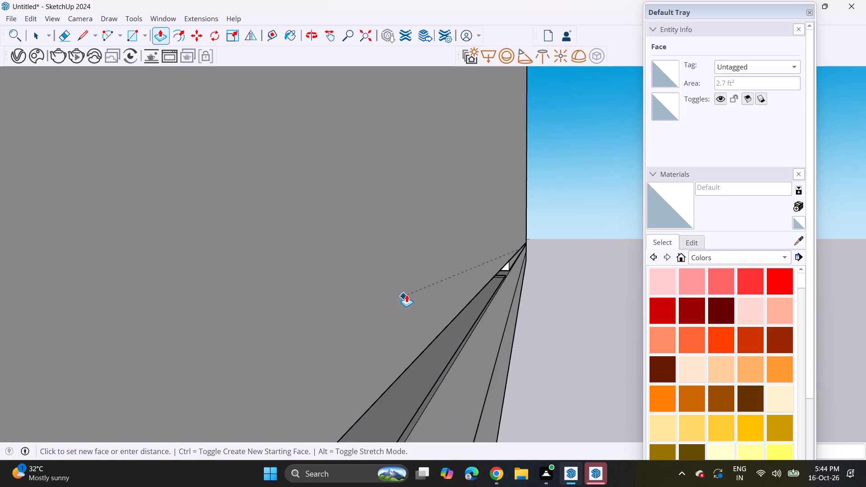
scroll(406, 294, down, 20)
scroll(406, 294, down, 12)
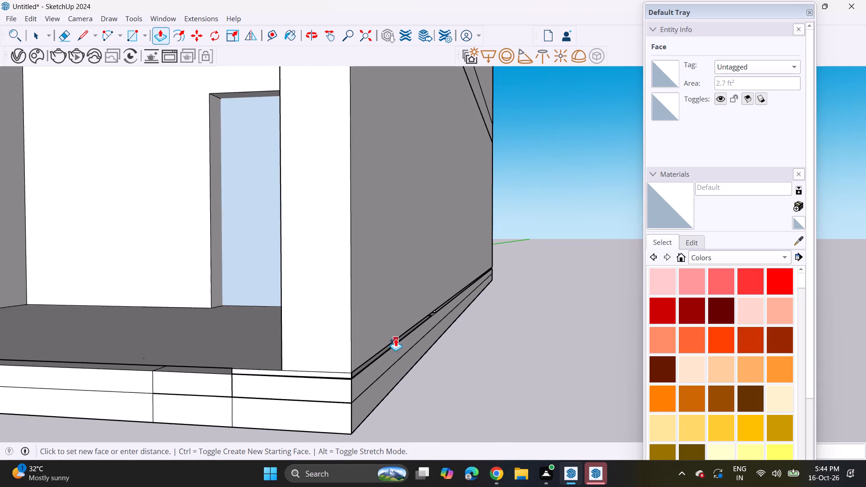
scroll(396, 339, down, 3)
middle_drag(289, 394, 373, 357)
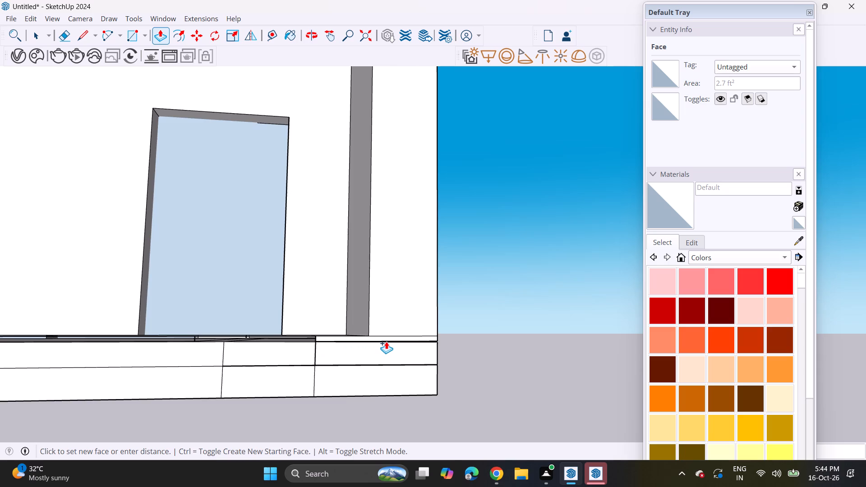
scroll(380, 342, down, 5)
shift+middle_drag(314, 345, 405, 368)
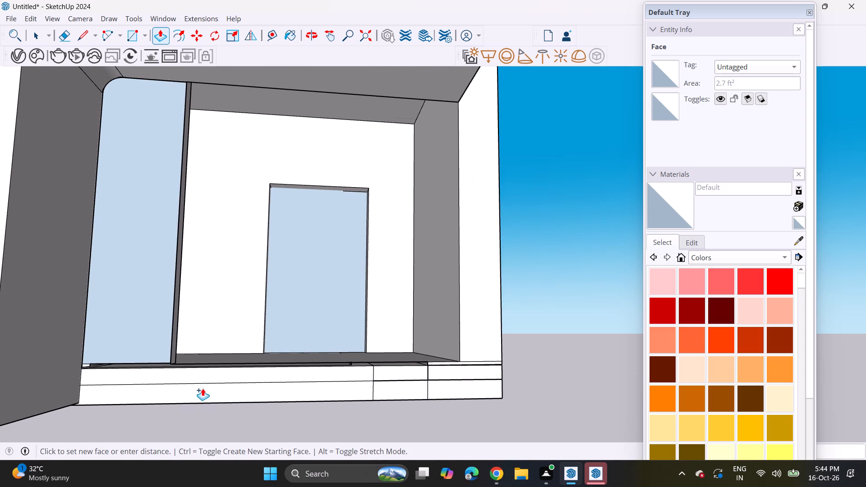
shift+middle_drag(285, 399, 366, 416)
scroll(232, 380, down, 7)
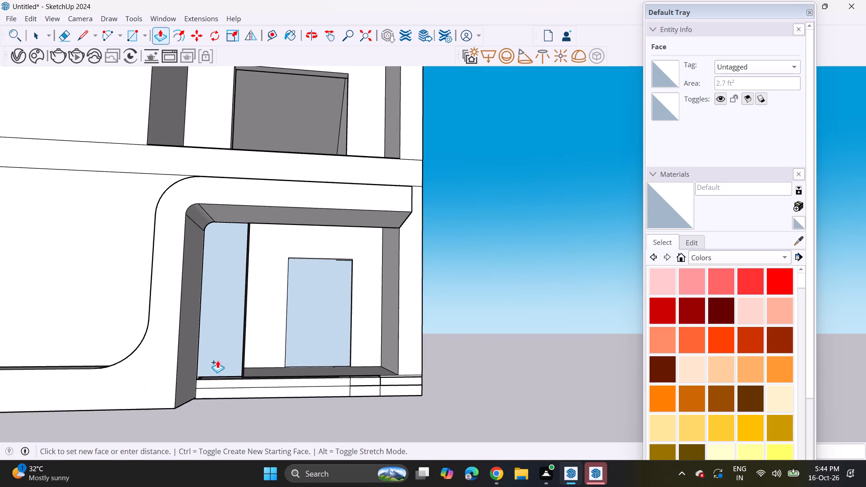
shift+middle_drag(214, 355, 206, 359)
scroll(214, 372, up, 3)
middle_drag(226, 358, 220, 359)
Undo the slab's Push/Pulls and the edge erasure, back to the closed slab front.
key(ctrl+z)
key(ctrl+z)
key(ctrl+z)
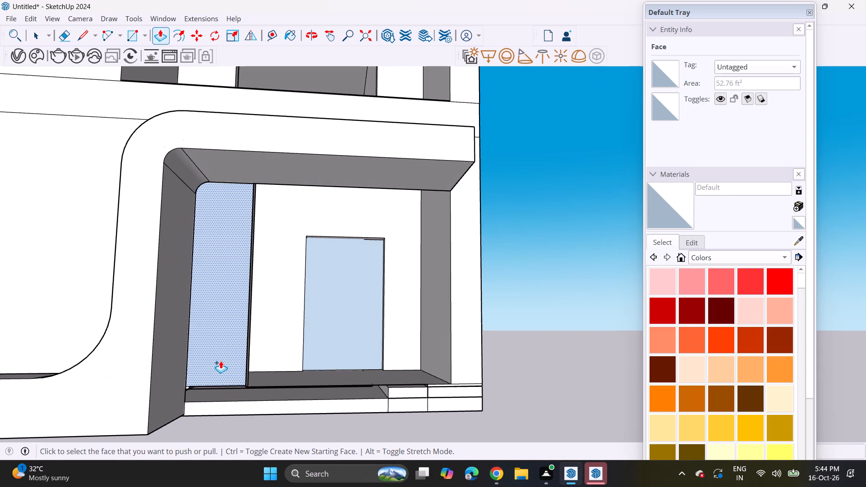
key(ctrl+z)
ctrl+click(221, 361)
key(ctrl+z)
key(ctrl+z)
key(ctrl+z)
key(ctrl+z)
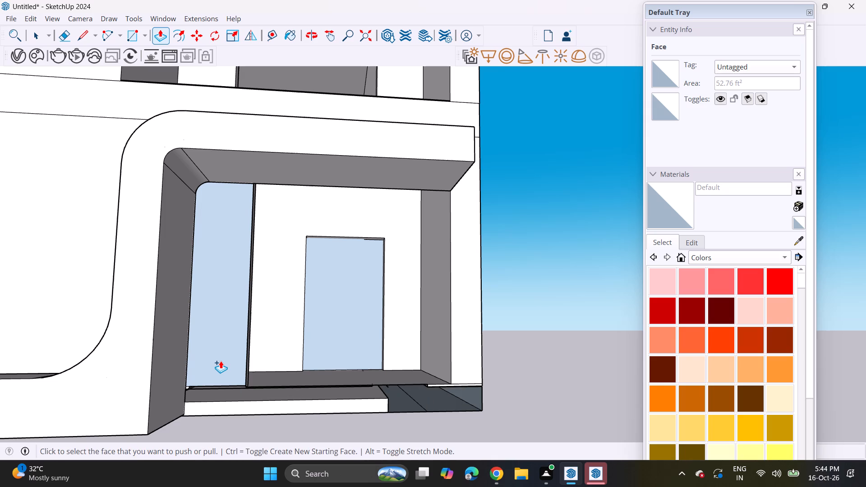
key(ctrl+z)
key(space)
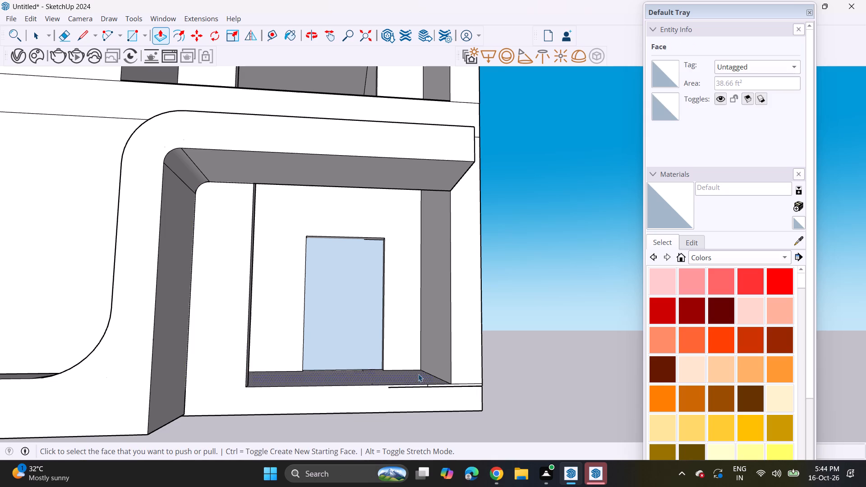
Draw a tall, narrow rectangle on the plain front wall beside the balconies, spanning both floors.
click(501, 339)
scroll(410, 311, down, 10)
middle_drag(379, 292, 392, 351)
middle_drag(393, 349, 480, 386)
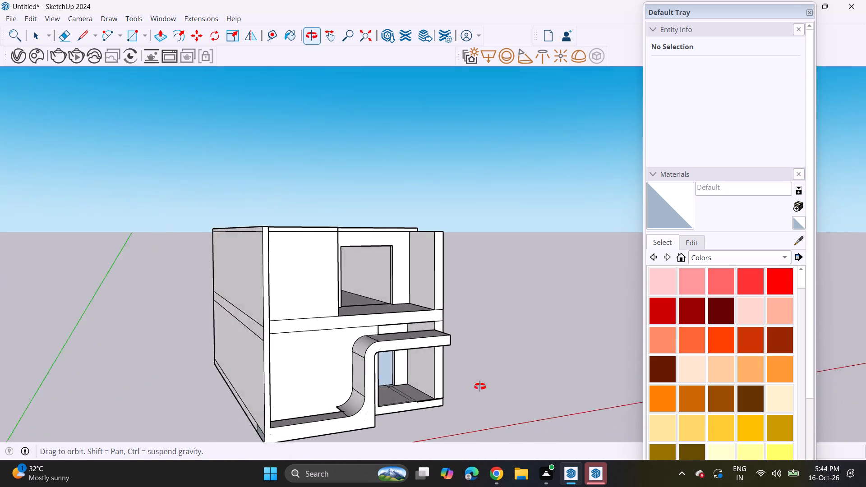
middle_drag(480, 386, 386, 372)
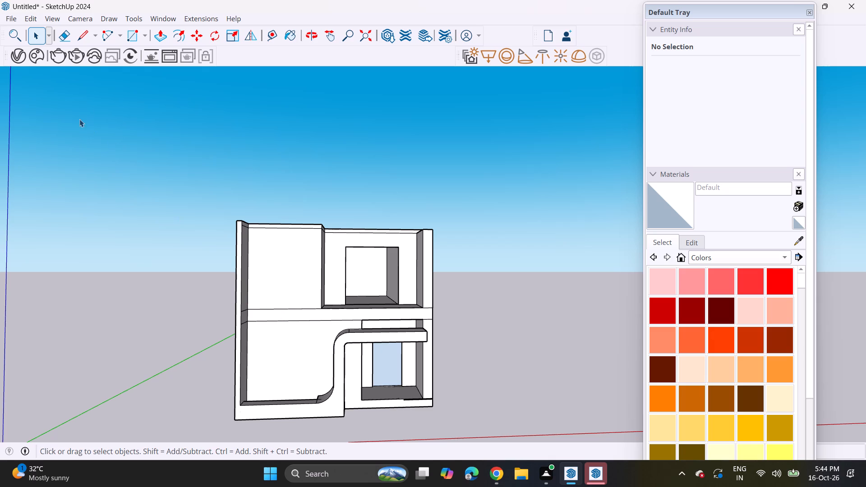
click(129, 35)
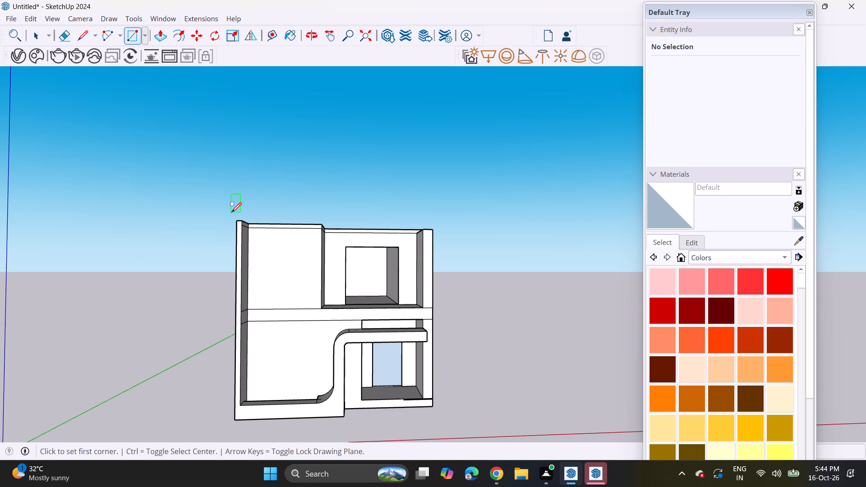
click(258, 233)
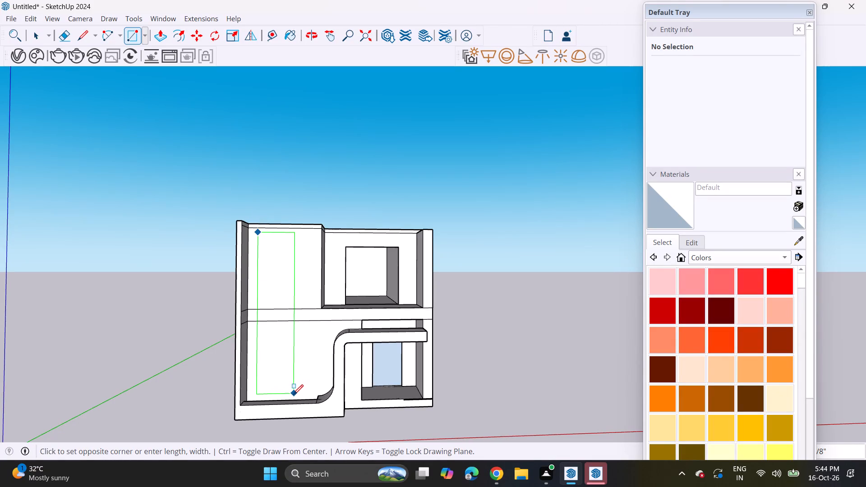
click(293, 395)
Erase the two horizontal floor-band line segments crossing the inside of the tall rectangle.
middle_drag(314, 340, 275, 365)
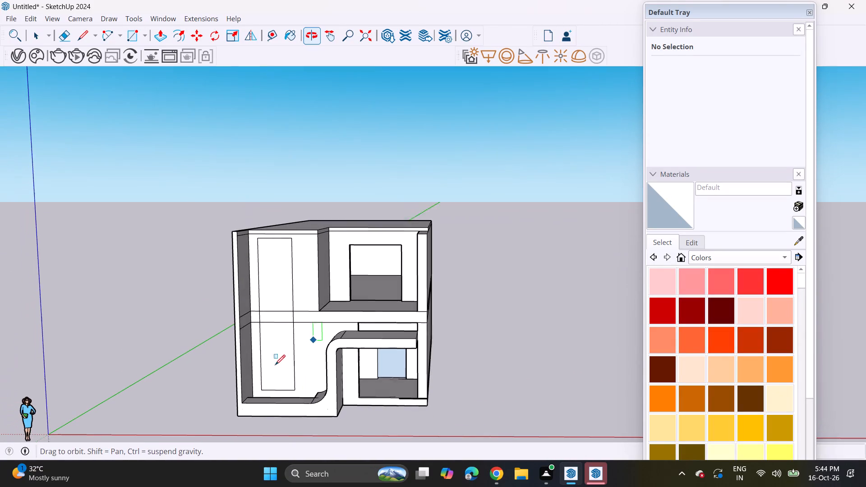
middle_drag(275, 365, 277, 366)
click(63, 30)
drag(274, 301, 276, 328)
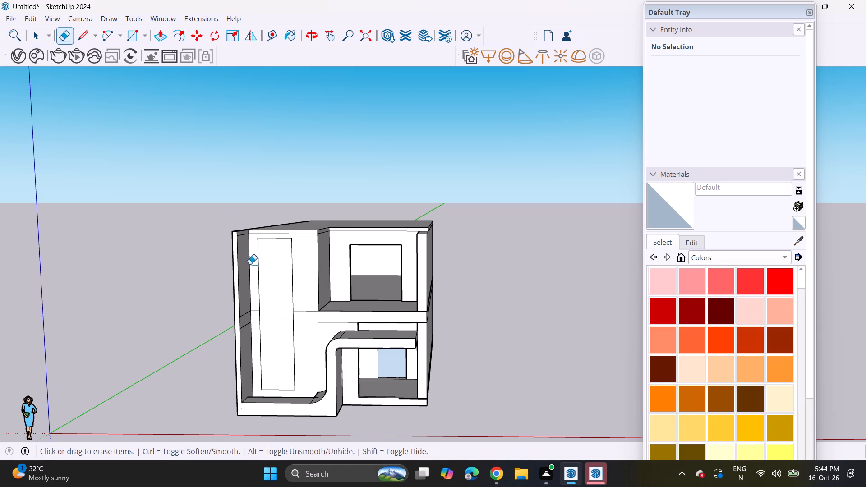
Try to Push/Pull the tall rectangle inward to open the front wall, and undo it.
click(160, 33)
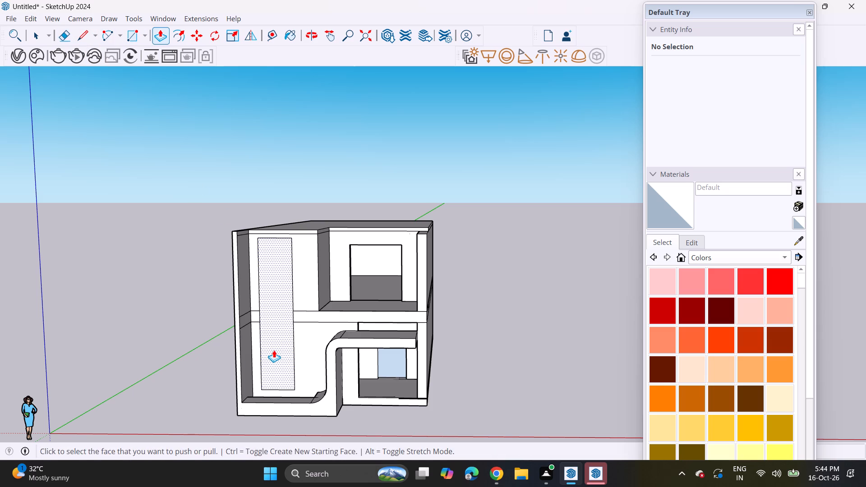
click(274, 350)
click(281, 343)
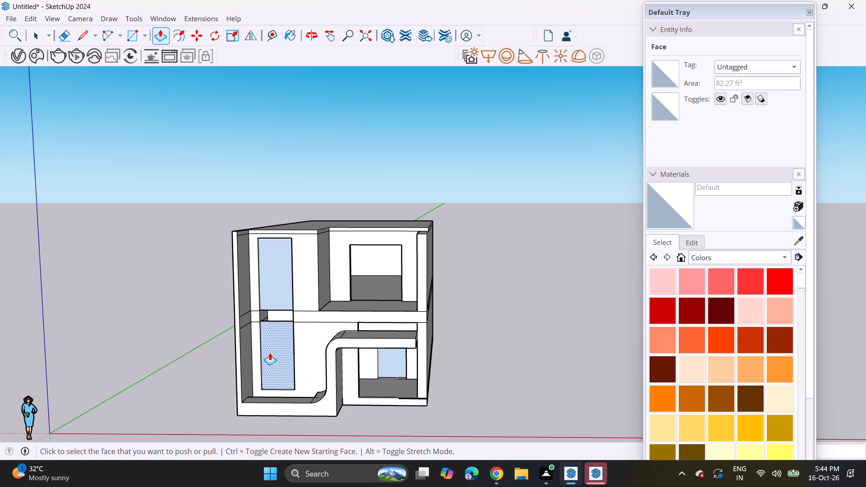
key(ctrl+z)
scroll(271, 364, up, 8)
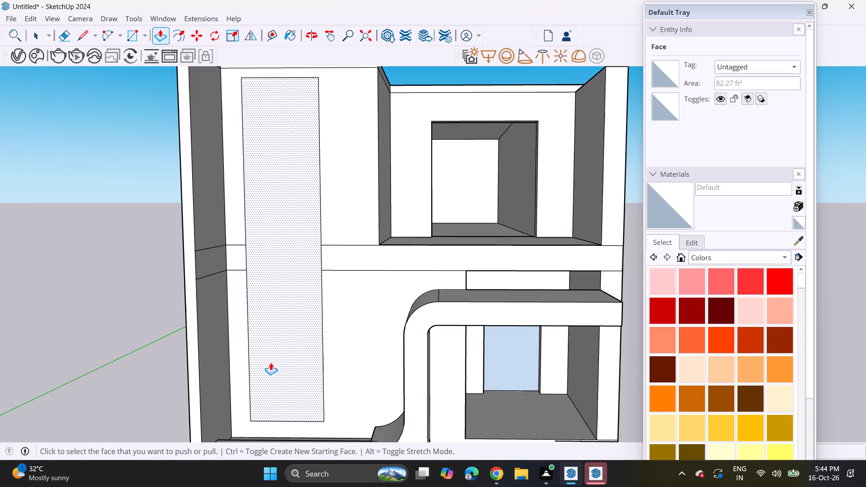
Push/Pull the tall two-storey rectangle slightly inward to form a shallow recess in the front wall.
click(275, 373)
click(277, 370)
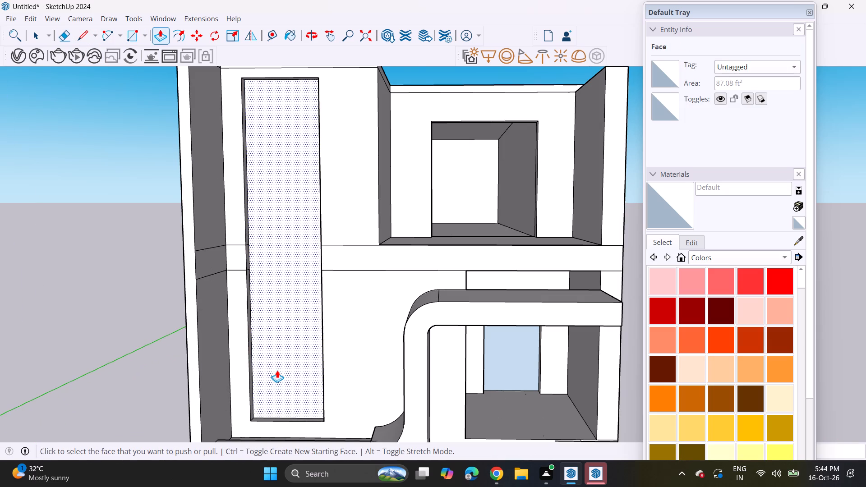
click(277, 370)
key(space)
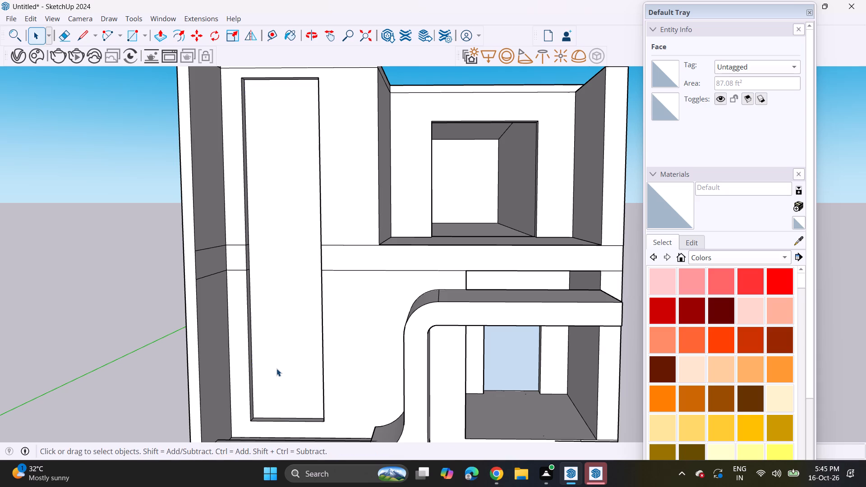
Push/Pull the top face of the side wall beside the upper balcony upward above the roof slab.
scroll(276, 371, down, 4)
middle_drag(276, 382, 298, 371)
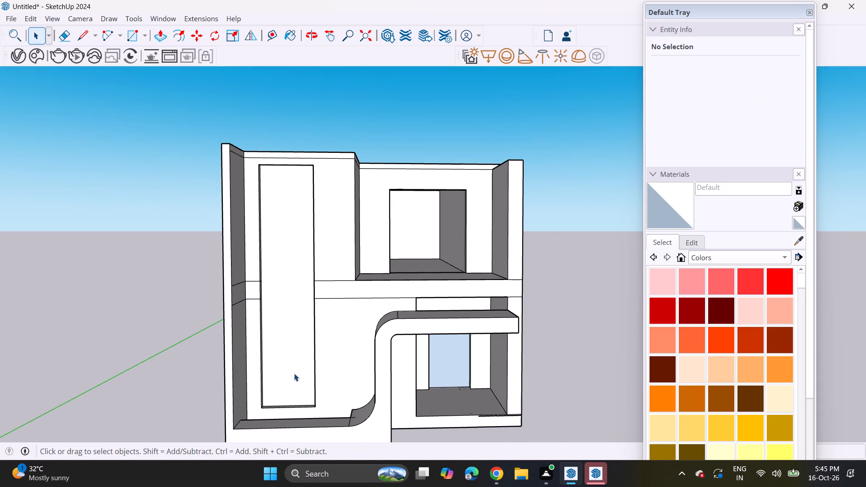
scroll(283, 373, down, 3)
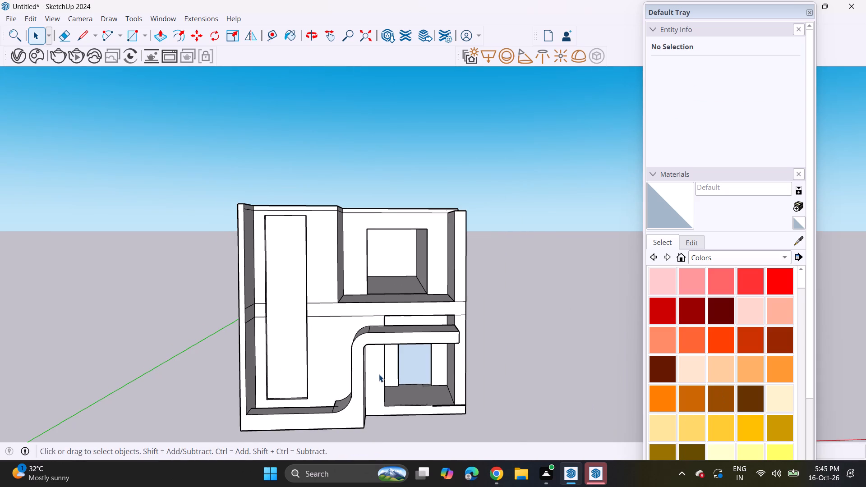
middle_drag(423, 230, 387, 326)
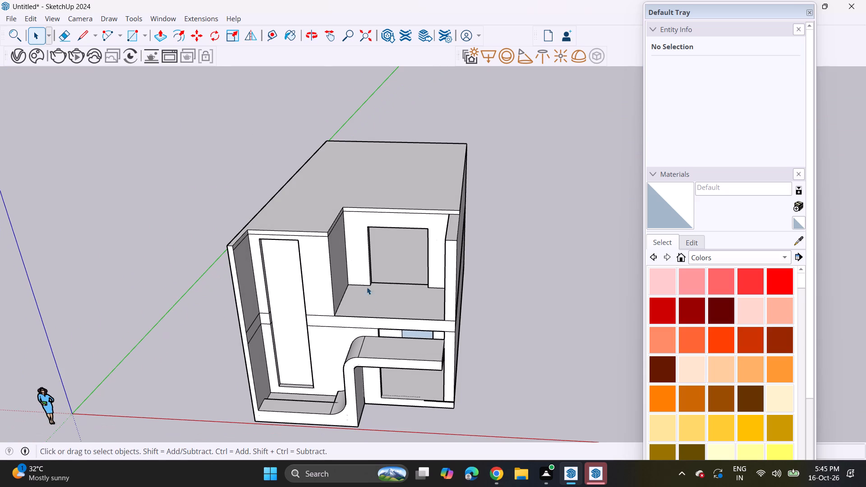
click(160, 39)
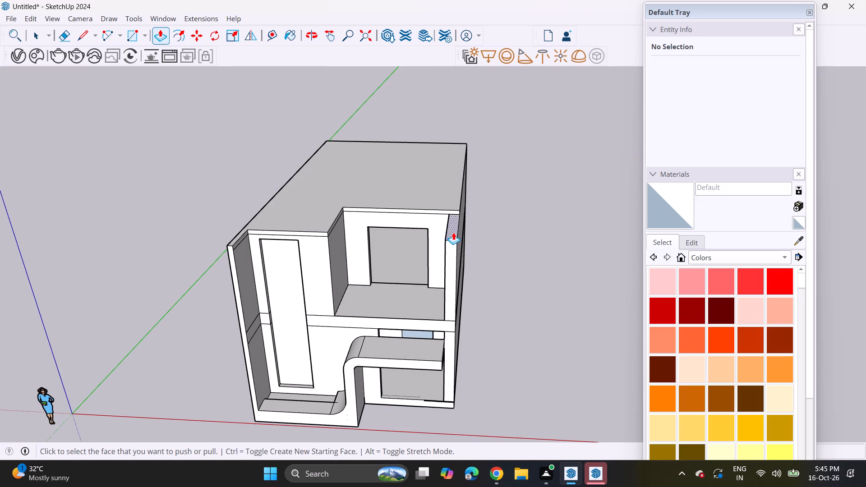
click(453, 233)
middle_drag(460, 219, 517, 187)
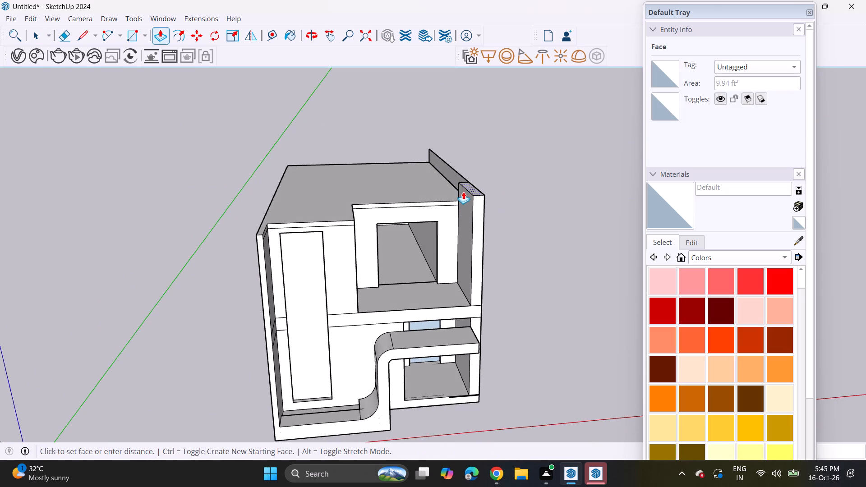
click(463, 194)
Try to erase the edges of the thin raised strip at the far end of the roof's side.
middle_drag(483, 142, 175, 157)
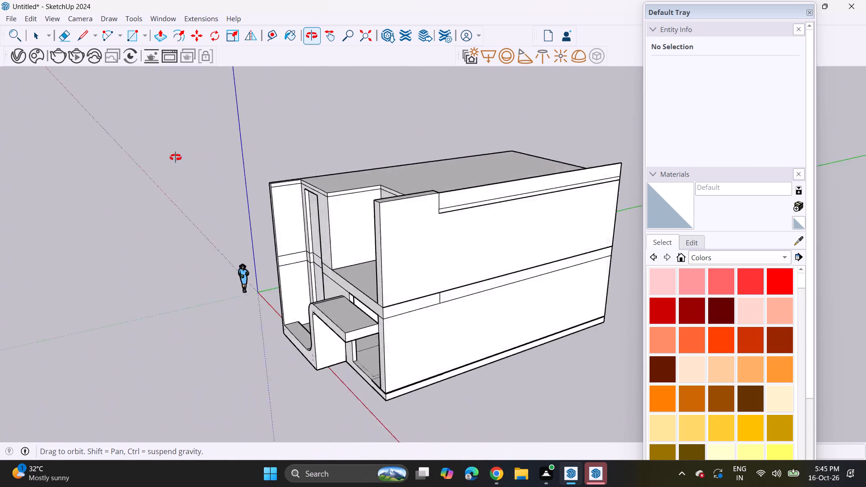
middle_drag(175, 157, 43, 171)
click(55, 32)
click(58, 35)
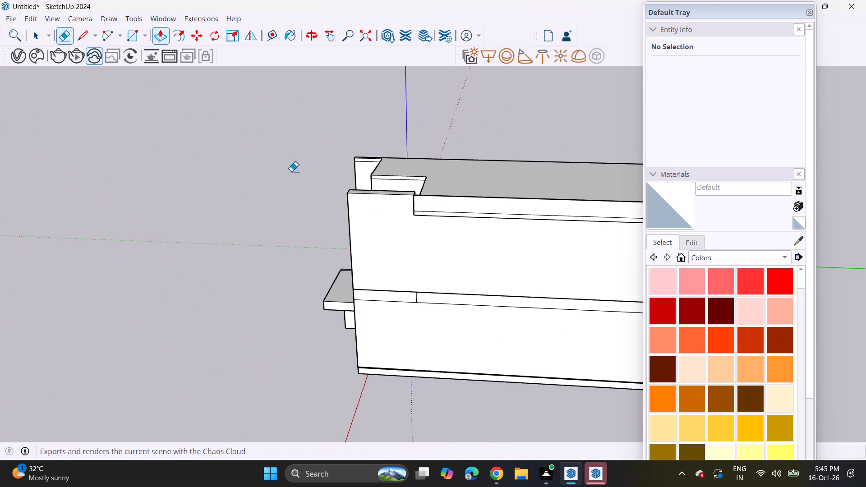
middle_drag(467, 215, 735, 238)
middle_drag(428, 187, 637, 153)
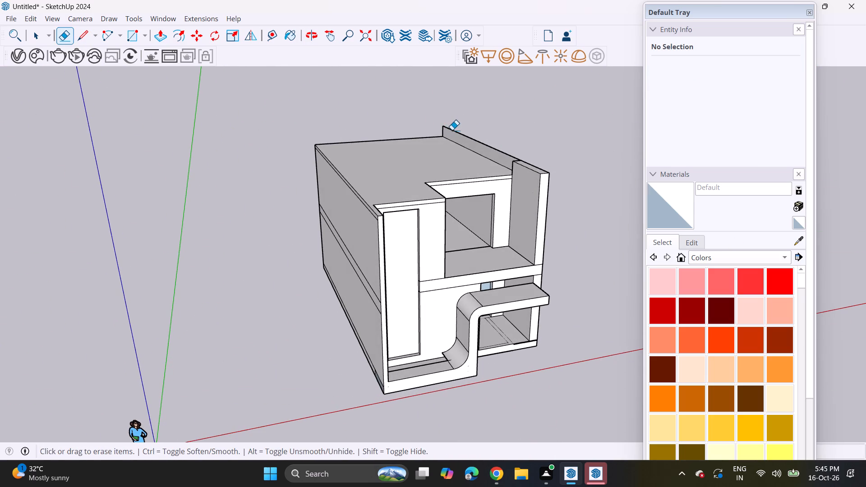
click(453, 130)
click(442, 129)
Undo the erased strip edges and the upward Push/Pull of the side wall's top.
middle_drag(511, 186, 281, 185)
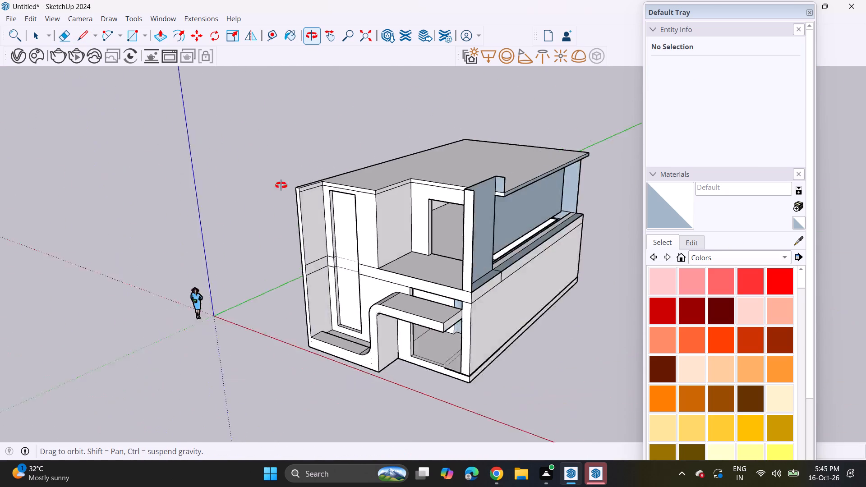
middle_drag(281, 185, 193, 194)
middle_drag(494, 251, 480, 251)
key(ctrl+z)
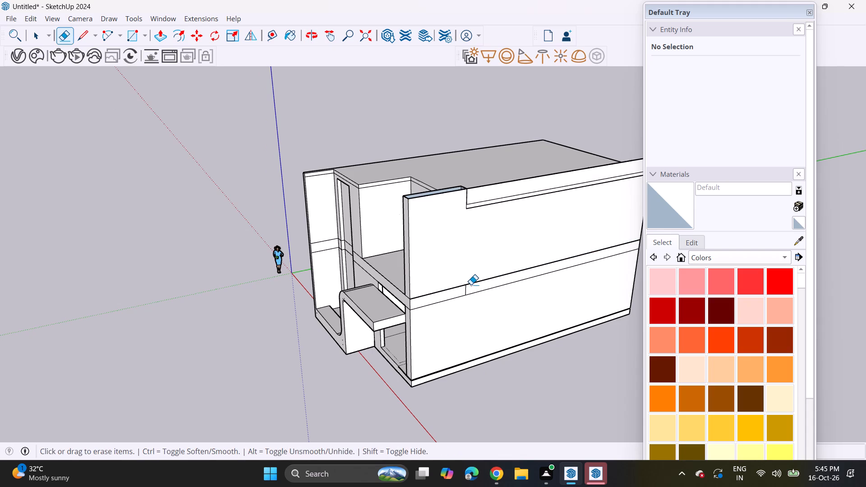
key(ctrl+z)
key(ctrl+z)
Draw a line across the side wall's top where it meets the roof slab's corner.
middle_drag(447, 257, 588, 321)
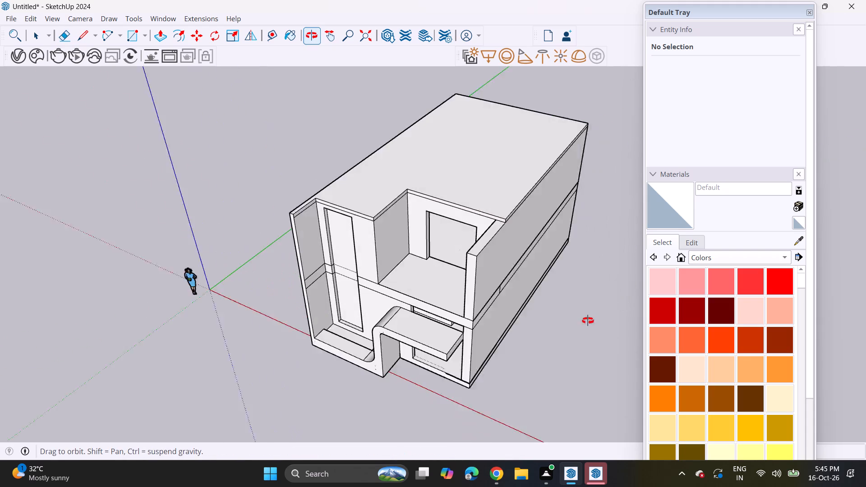
middle_drag(588, 321, 597, 320)
middle_drag(516, 243, 552, 267)
scroll(552, 267, up, 8)
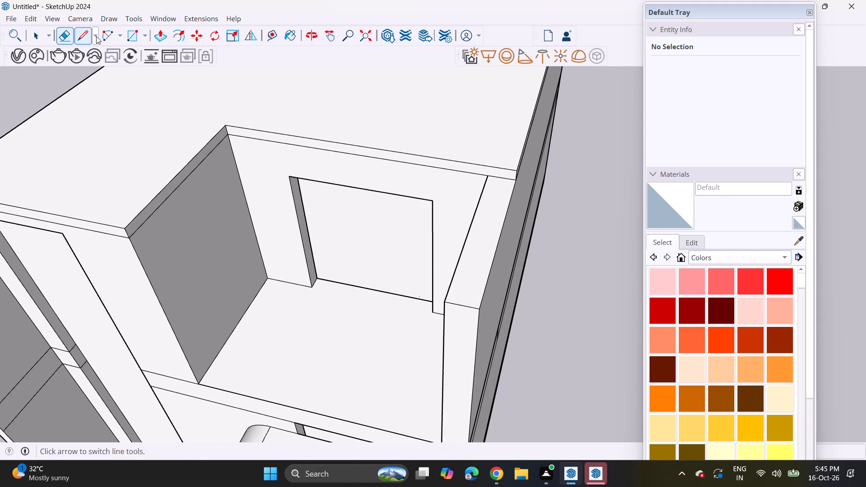
drag(82, 32, 109, 42)
drag(83, 35, 88, 36)
click(490, 180)
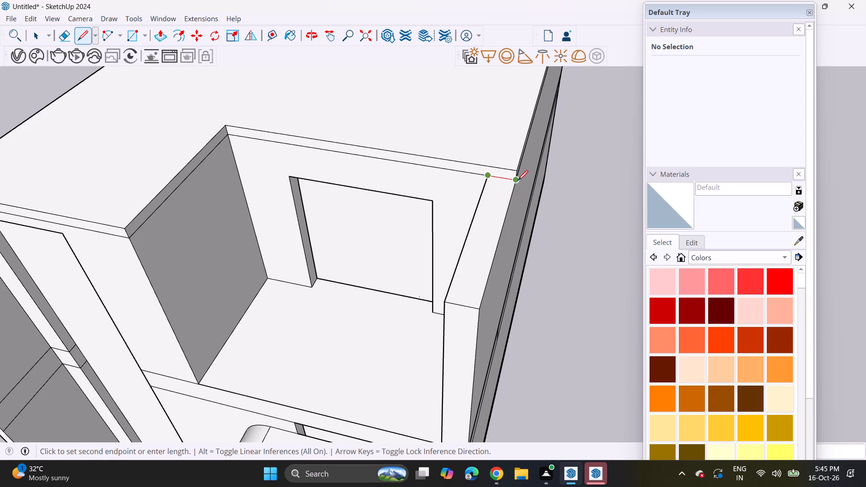
click(518, 180)
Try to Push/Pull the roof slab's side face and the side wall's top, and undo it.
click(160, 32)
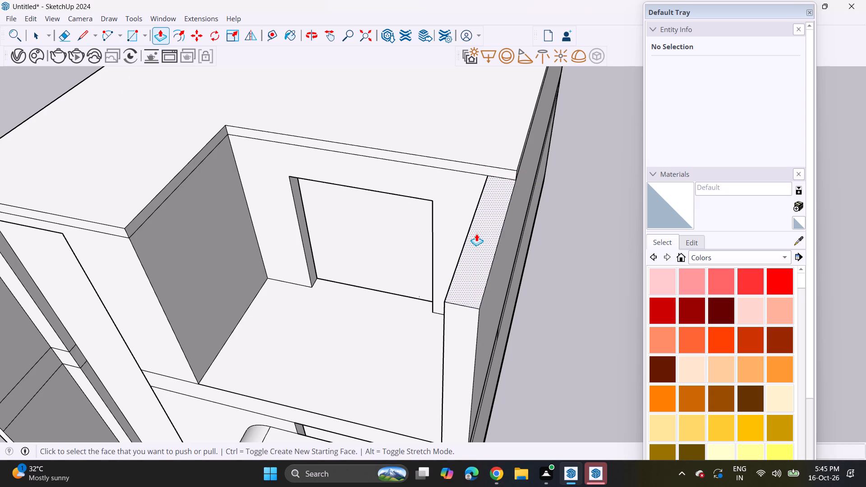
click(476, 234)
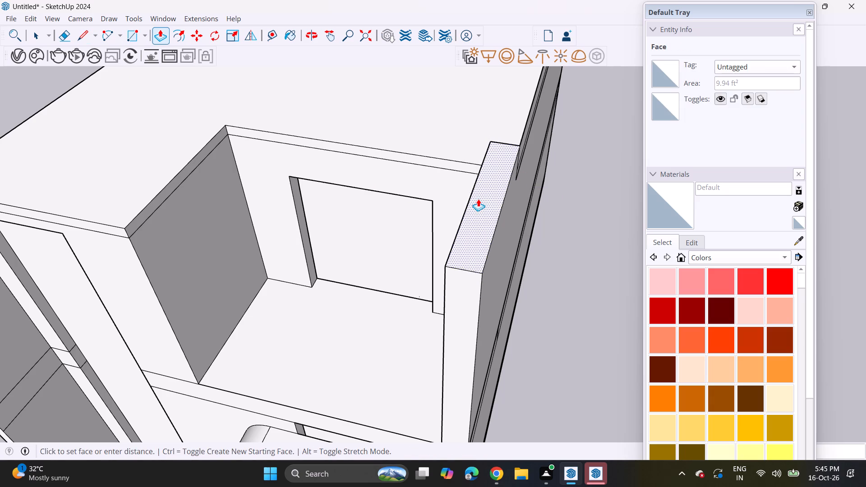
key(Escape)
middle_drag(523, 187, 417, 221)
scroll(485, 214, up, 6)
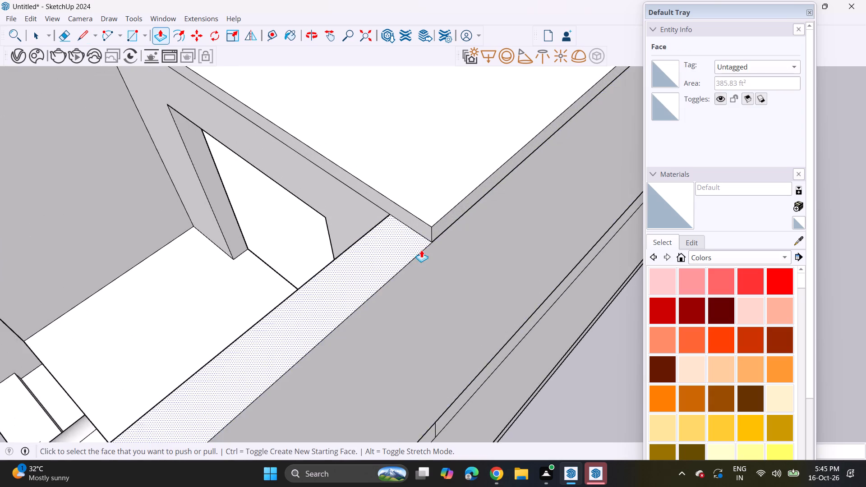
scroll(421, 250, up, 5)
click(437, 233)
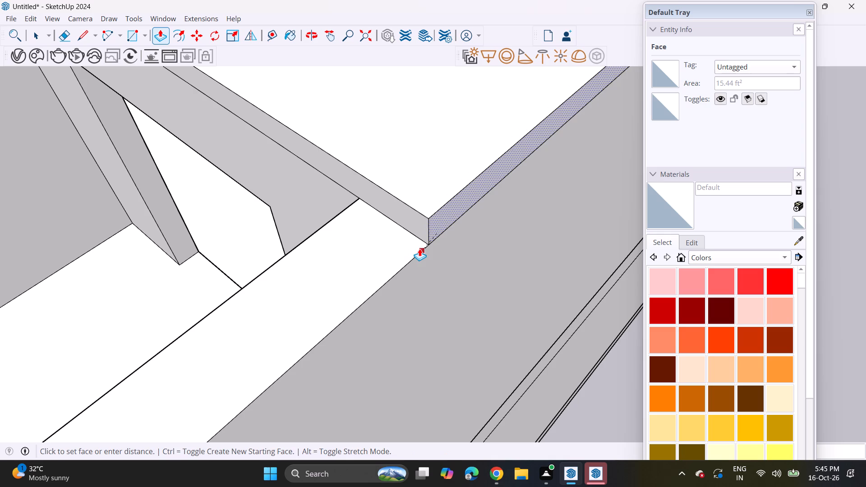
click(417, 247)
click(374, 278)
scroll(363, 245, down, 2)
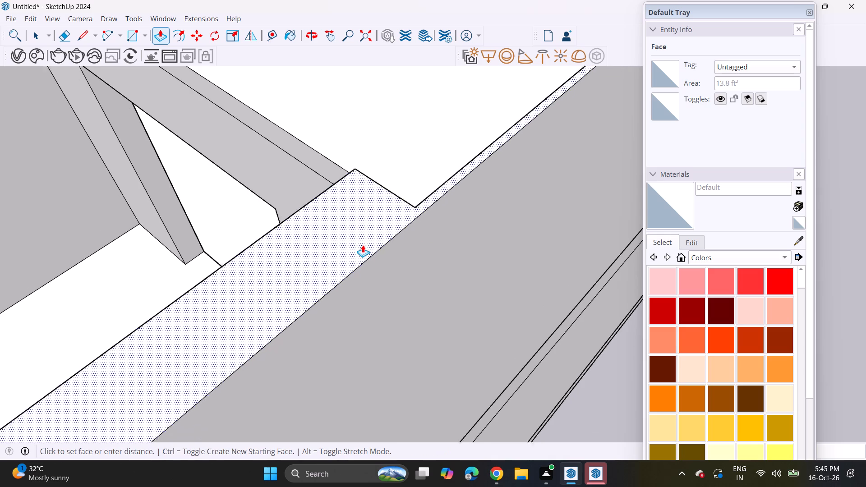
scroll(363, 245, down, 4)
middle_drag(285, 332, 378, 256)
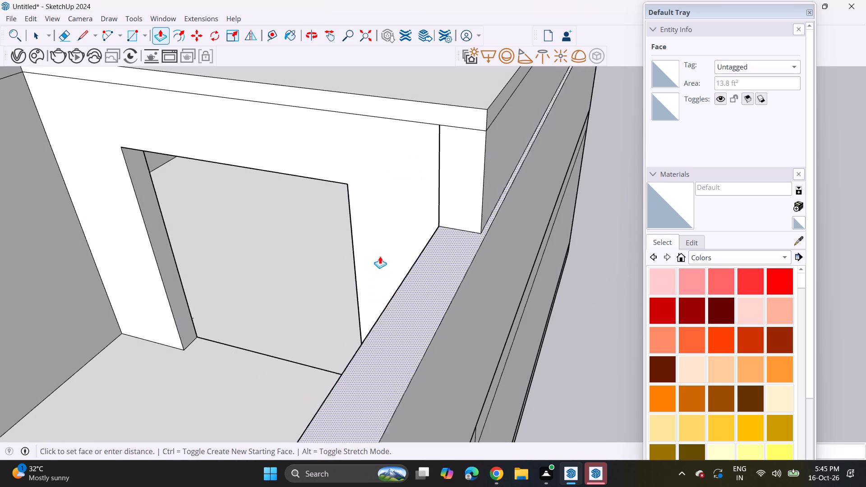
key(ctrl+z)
Push/Pull the roof slab's side face to line up with the side wall's outer face.
middle_drag(408, 225, 382, 279)
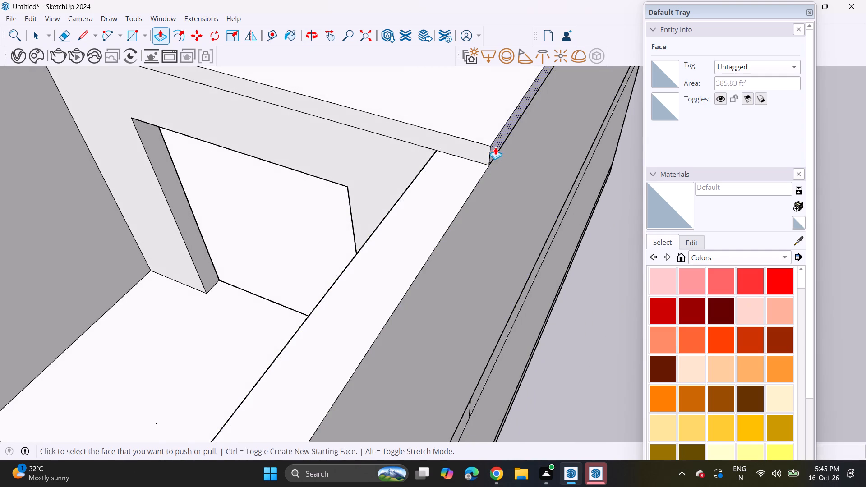
click(495, 147)
click(497, 168)
Push/Pull the side wall's top beside the upper balcony up into a short block above the roof slab.
click(431, 211)
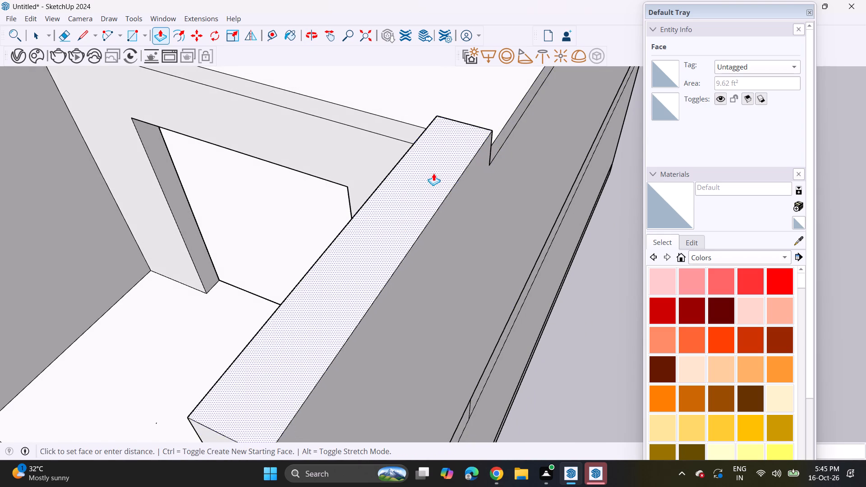
scroll(433, 173, down, 6)
middle_drag(339, 296, 414, 158)
middle_drag(427, 145, 420, 179)
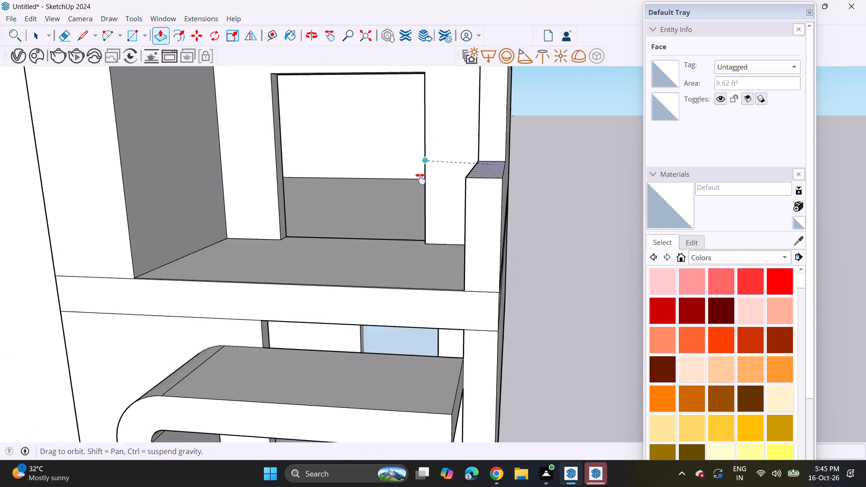
middle_drag(420, 179, 406, 338)
middle_drag(438, 335, 474, 230)
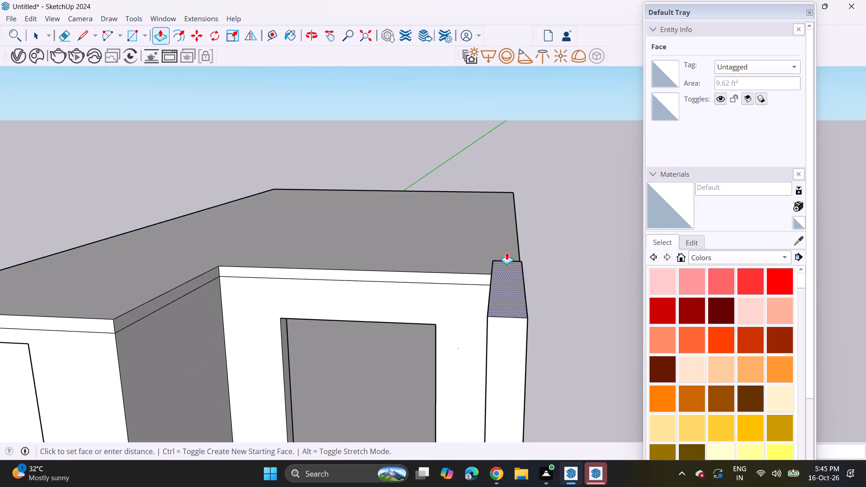
middle_drag(514, 226, 543, 156)
scroll(519, 187, down, 6)
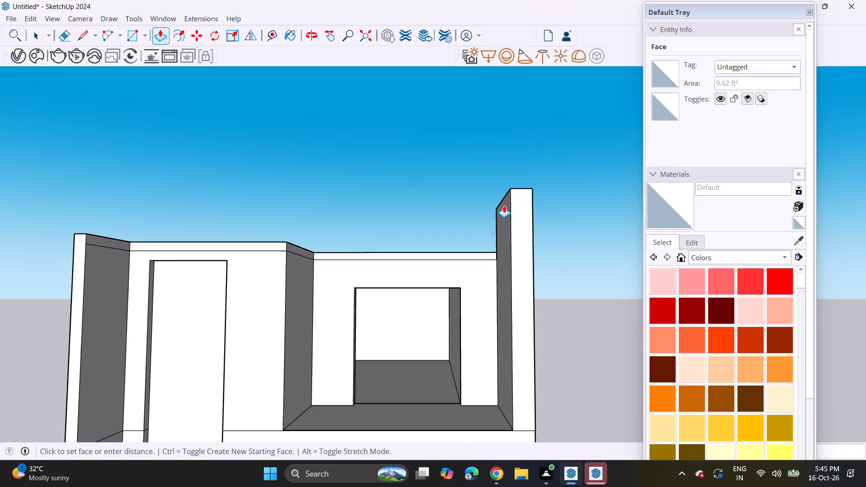
shift+middle_drag(500, 209, 497, 252)
click(481, 294)
middle_drag(509, 300, 507, 335)
click(511, 299)
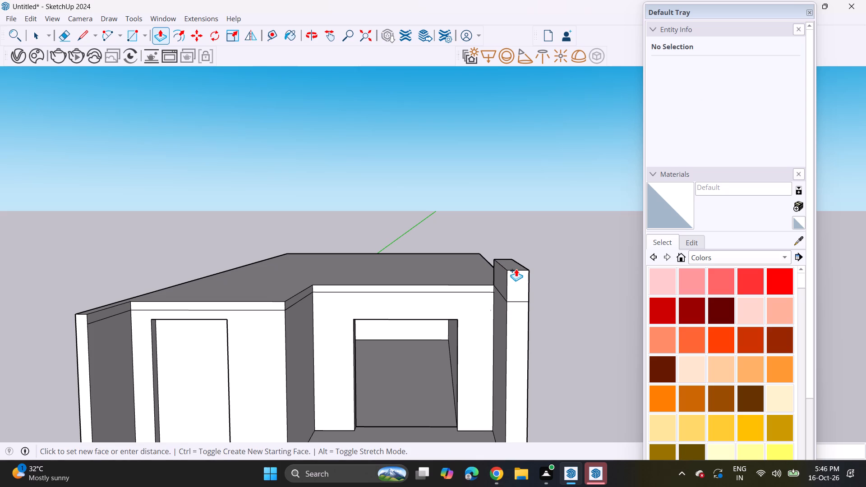
click(516, 269)
Push/Pull the raised block's inner face across the balcony front into a beam ending above the tall recess.
click(499, 283)
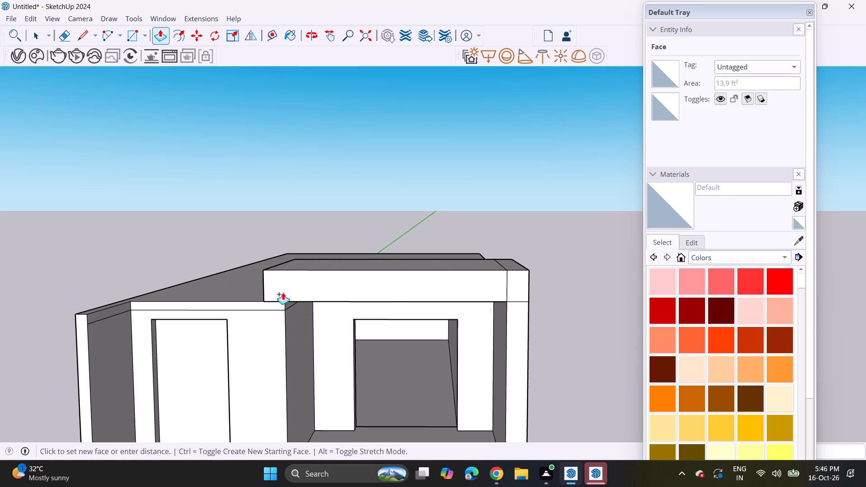
middle_drag(283, 258, 298, 218)
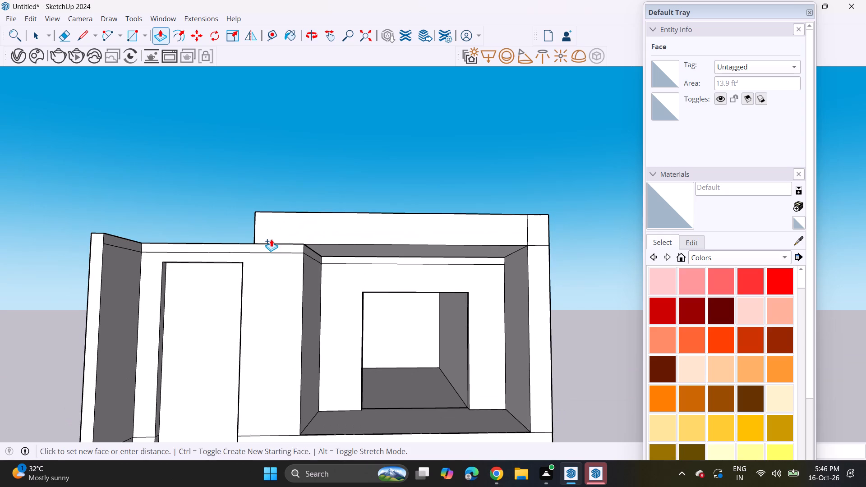
click(223, 260)
Push/Pull the roof beam's front face forward past the facade and extend the adjoining wall-end block equally.
click(298, 223)
middle_drag(306, 287, 219, 261)
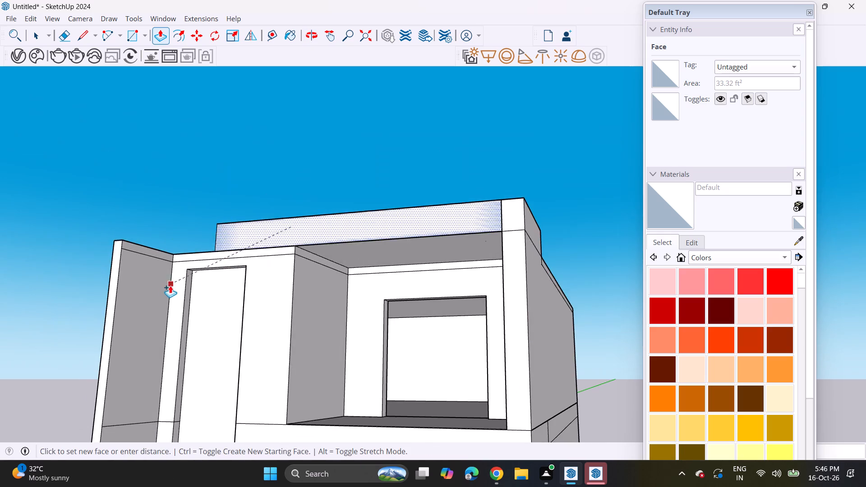
scroll(166, 297, down, 3)
click(122, 313)
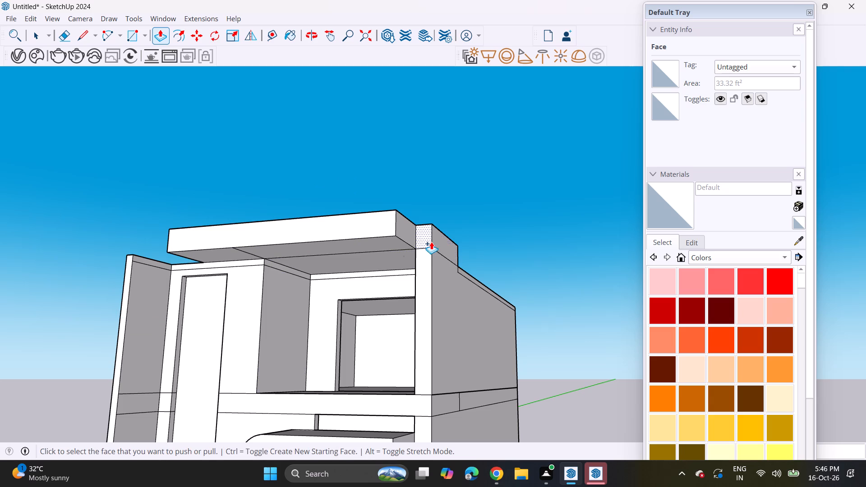
double_click(431, 242)
Erase the vertical seam line between the beam and the wall-end block on the projecting front face.
middle_drag(382, 246, 454, 280)
scroll(435, 253, up, 2)
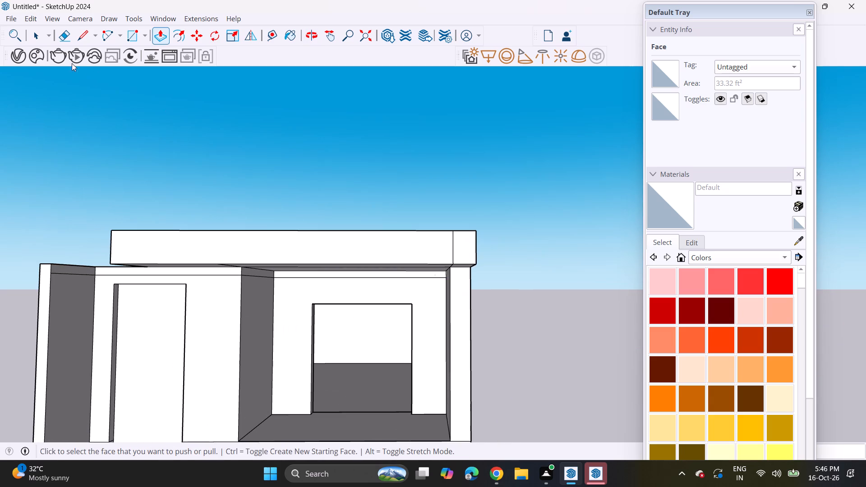
click(62, 28)
drag(457, 251, 454, 251)
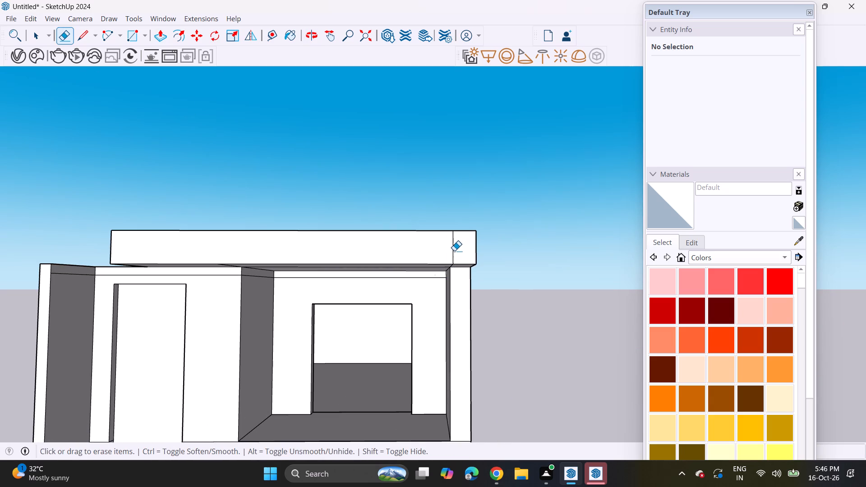
drag(454, 251, 447, 252)
Push/Pull the upper side wall's narrow front end forward until it is flush with the projecting roof beam.
scroll(448, 279, down, 8)
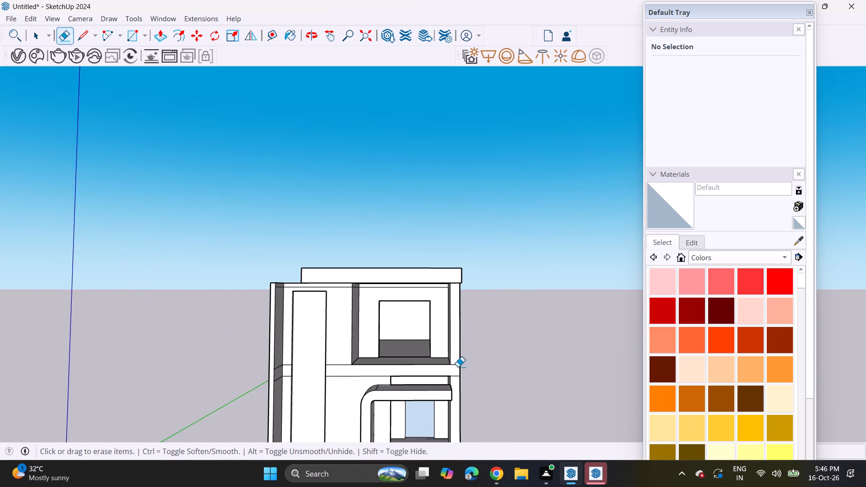
scroll(457, 369, down, 3)
shift+middle_drag(454, 413, 436, 336)
middle_drag(439, 339, 250, 409)
scroll(410, 280, up, 8)
click(155, 35)
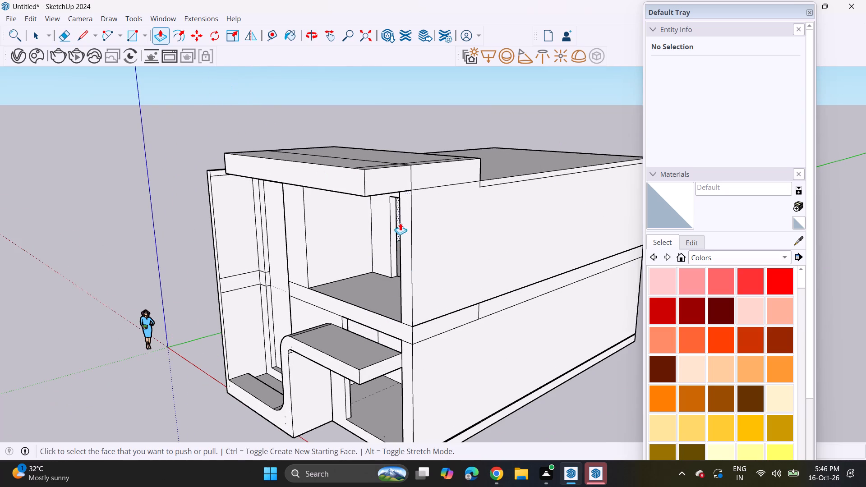
click(403, 229)
click(360, 194)
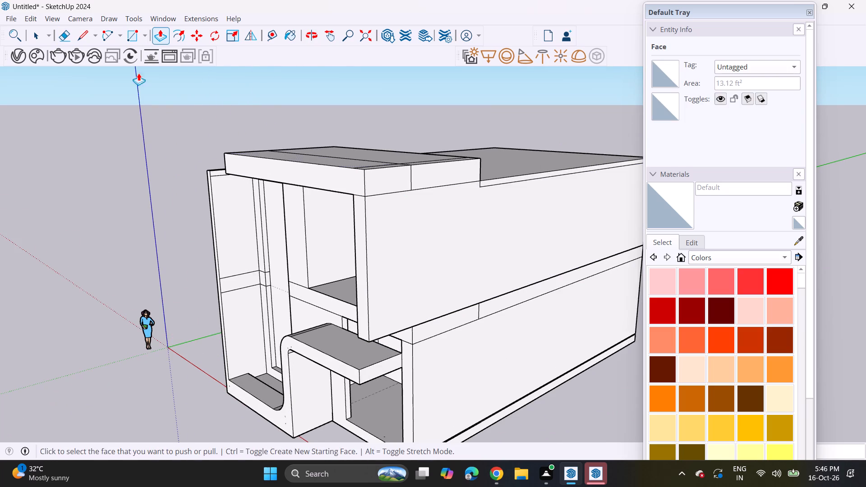
Erase the leftover seam lines on the roof beam's front, side and top where it meets the side wall.
click(64, 31)
drag(413, 178, 408, 181)
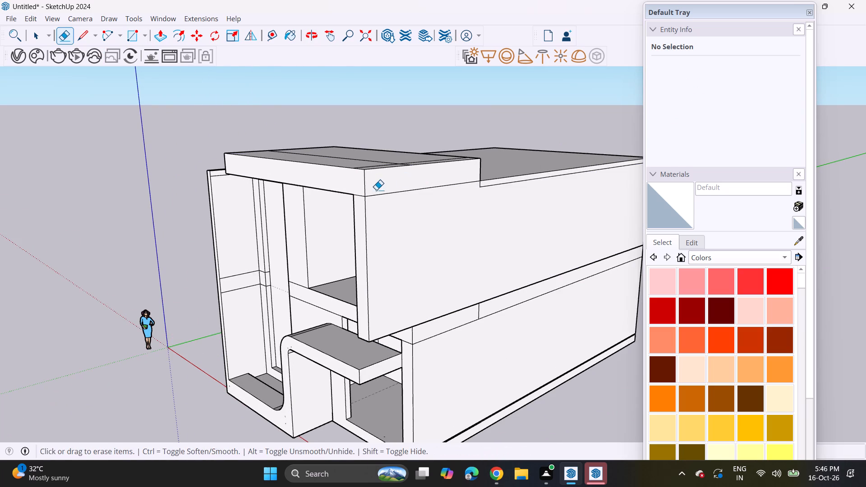
drag(360, 194, 360, 200)
middle_drag(373, 195, 477, 285)
drag(457, 221, 462, 249)
drag(479, 219, 479, 234)
click(467, 235)
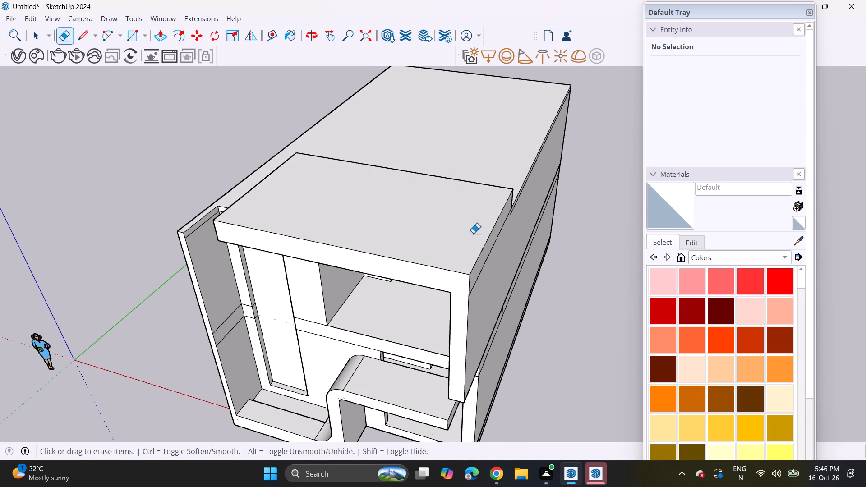
drag(474, 234, 474, 247)
Draw an edge across the projecting side wall's underside and Push/Pull that underside up into a short block at its lower end.
middle_drag(359, 235, 415, 154)
middle_drag(404, 202, 438, 139)
scroll(405, 255, down, 1)
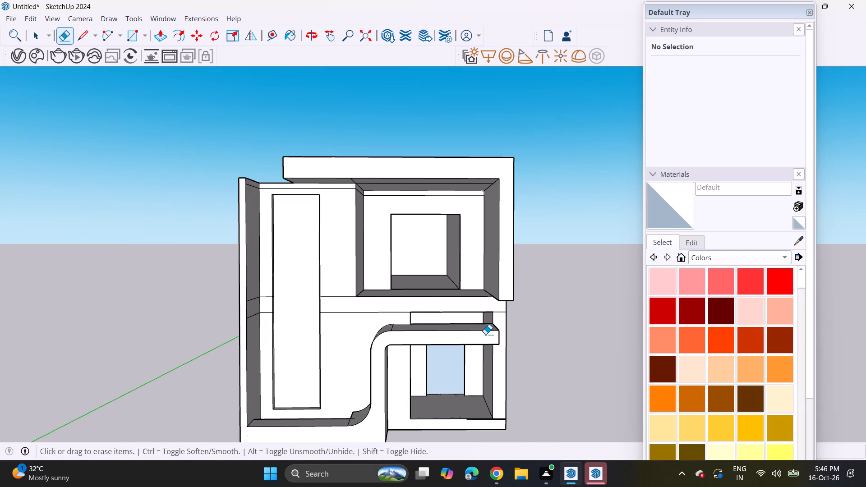
middle_drag(496, 312, 538, 296)
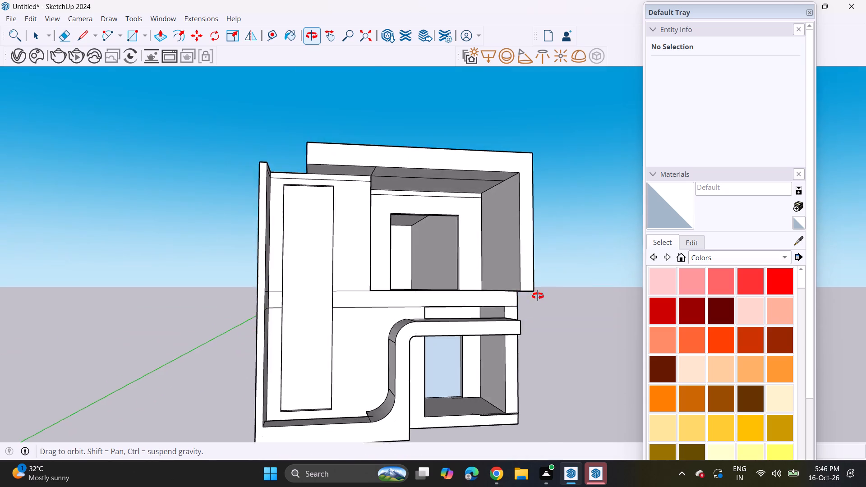
middle_drag(538, 296, 491, 243)
scroll(514, 281, up, 5)
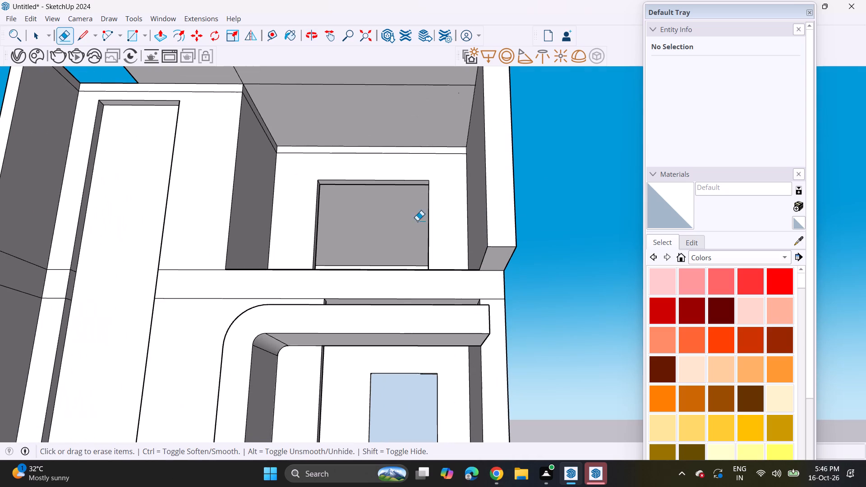
click(77, 33)
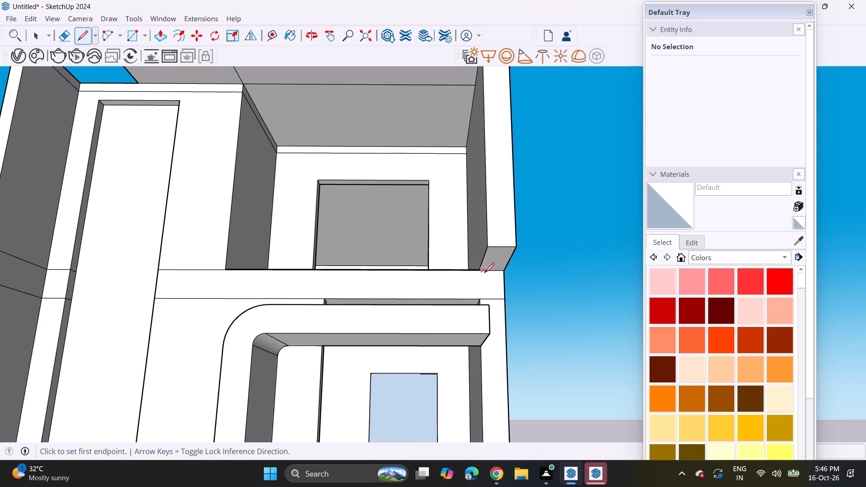
click(481, 270)
click(502, 271)
middle_drag(470, 241, 479, 266)
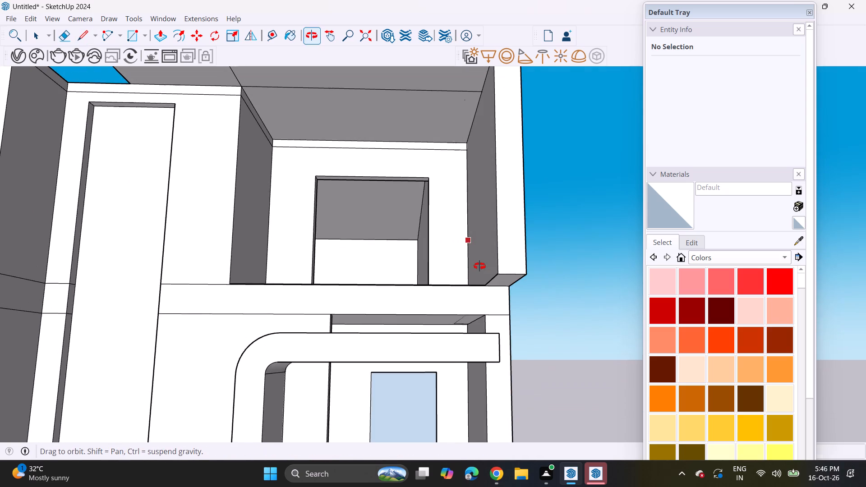
middle_drag(479, 266, 480, 267)
click(157, 36)
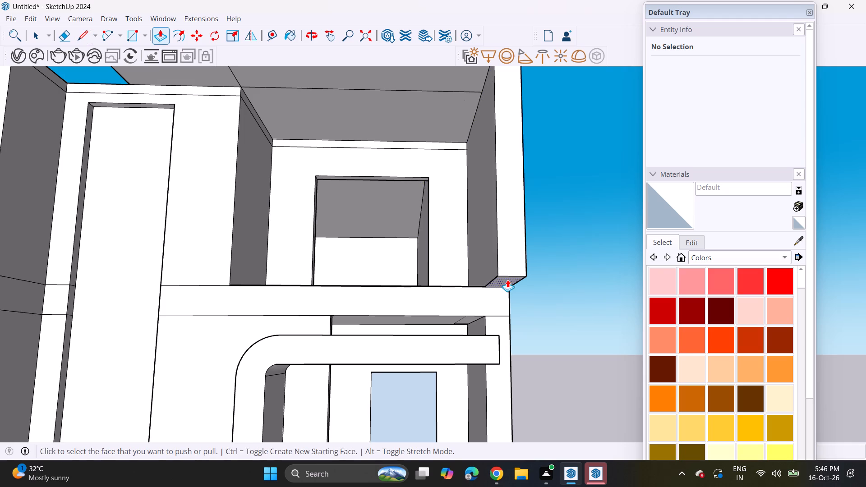
click(507, 280)
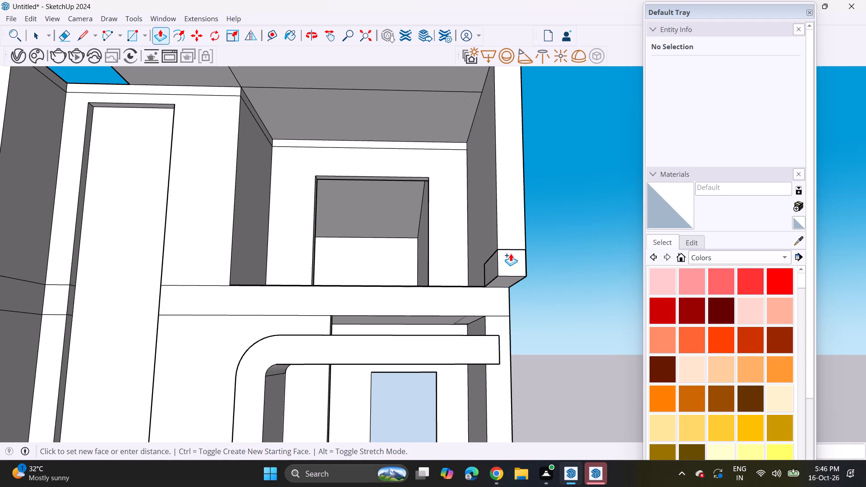
click(511, 253)
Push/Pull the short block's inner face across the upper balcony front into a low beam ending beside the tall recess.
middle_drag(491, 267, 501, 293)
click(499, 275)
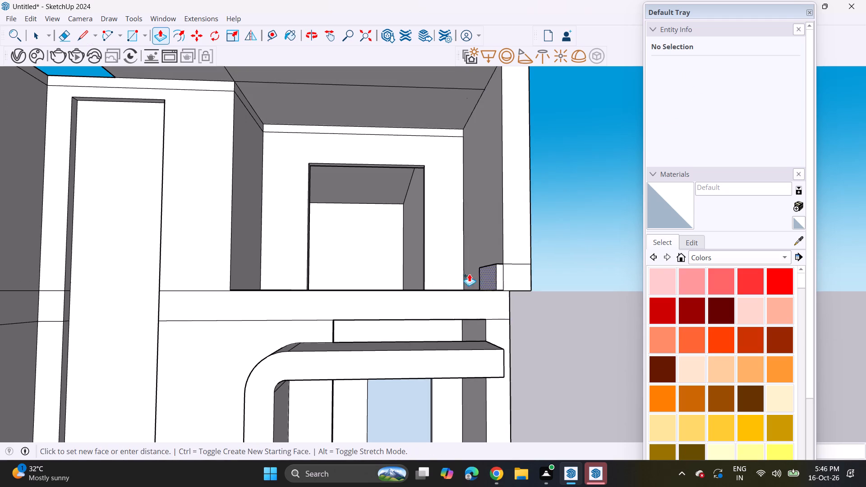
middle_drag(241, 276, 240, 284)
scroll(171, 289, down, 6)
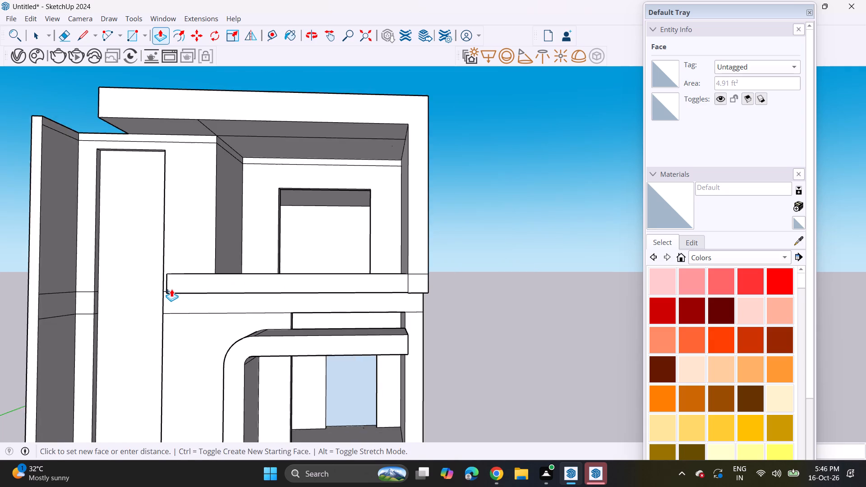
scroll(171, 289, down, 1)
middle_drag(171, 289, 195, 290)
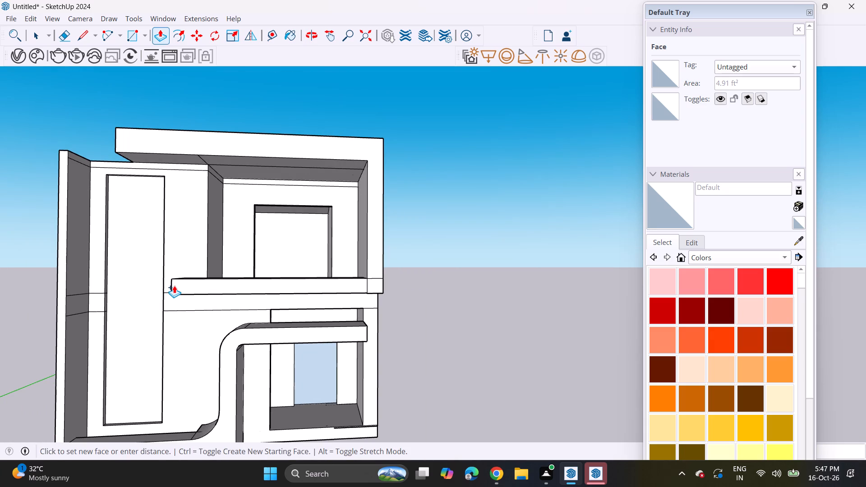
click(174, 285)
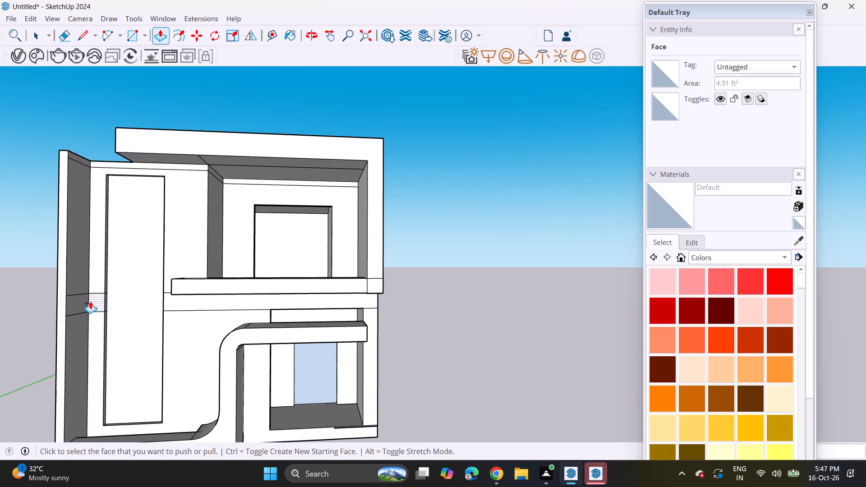
Push/Pull the floor band between the storeys forward until it is flush with the projecting side wall.
click(86, 301)
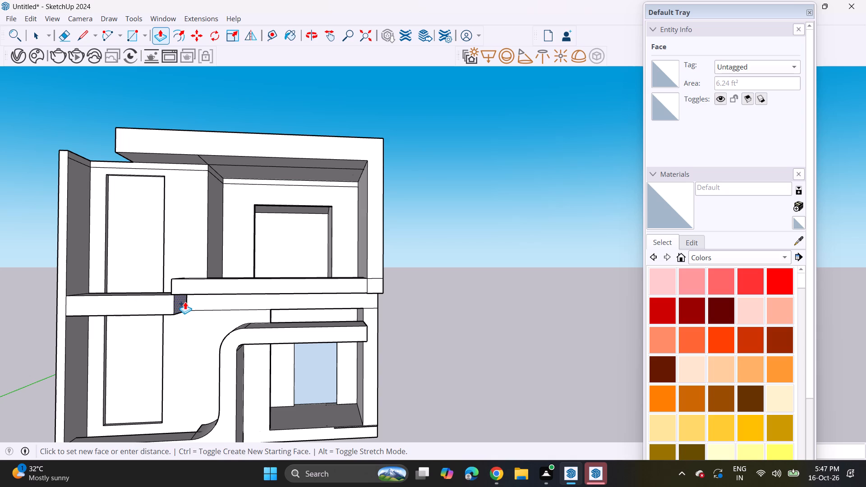
click(381, 291)
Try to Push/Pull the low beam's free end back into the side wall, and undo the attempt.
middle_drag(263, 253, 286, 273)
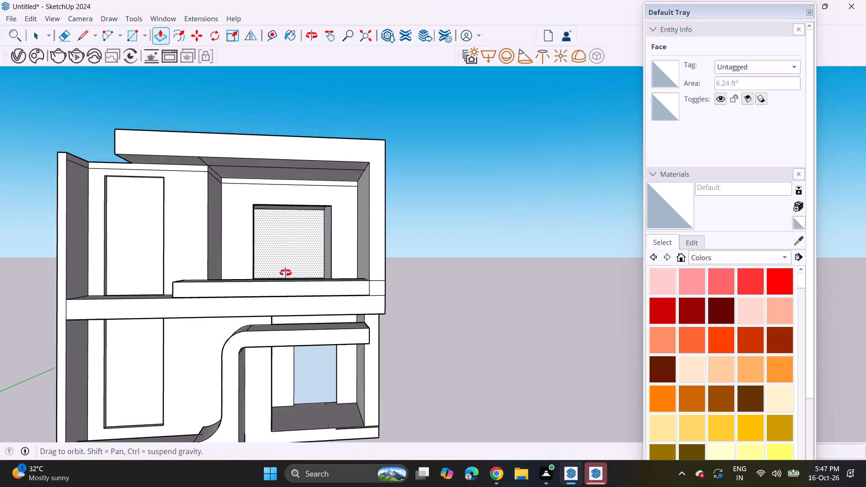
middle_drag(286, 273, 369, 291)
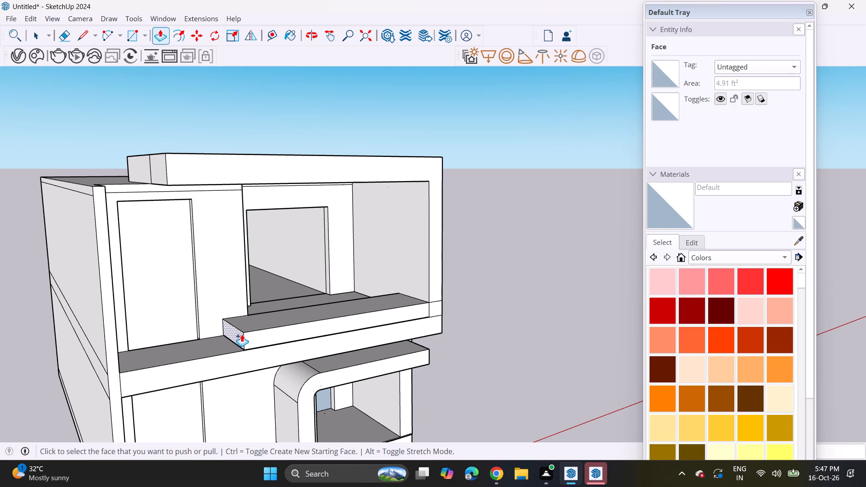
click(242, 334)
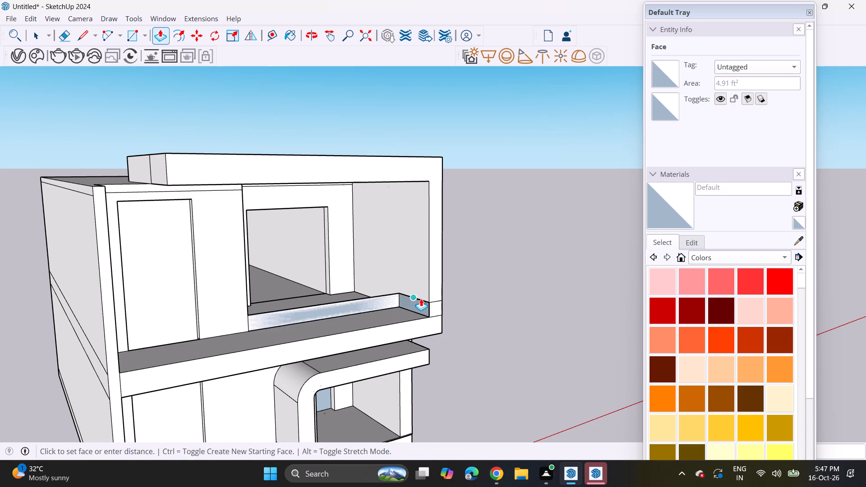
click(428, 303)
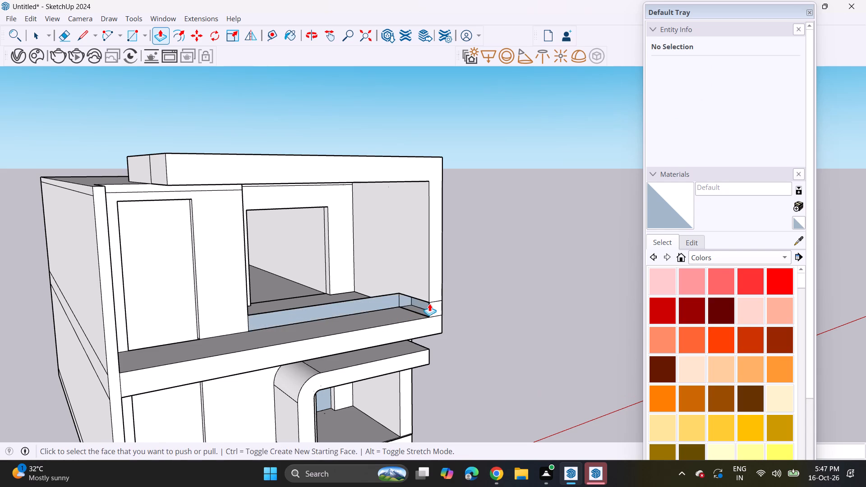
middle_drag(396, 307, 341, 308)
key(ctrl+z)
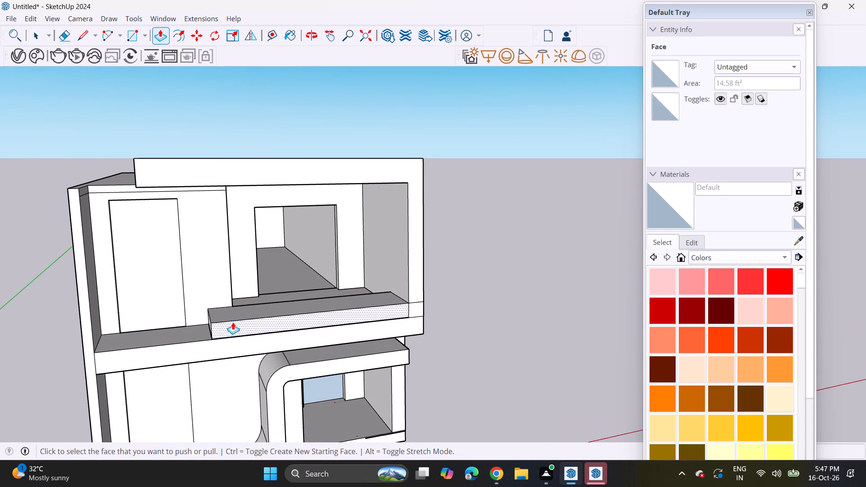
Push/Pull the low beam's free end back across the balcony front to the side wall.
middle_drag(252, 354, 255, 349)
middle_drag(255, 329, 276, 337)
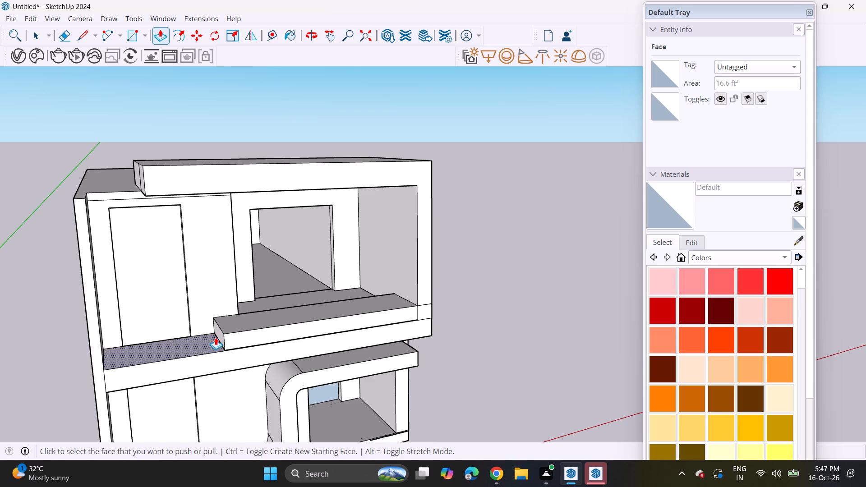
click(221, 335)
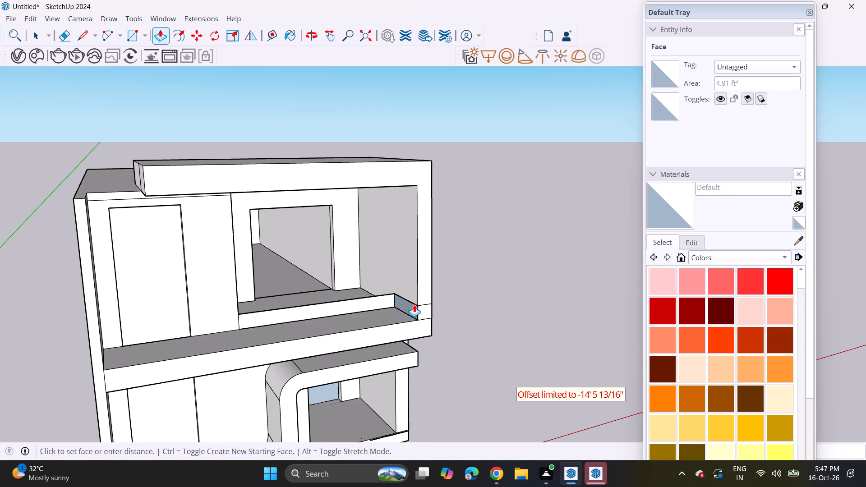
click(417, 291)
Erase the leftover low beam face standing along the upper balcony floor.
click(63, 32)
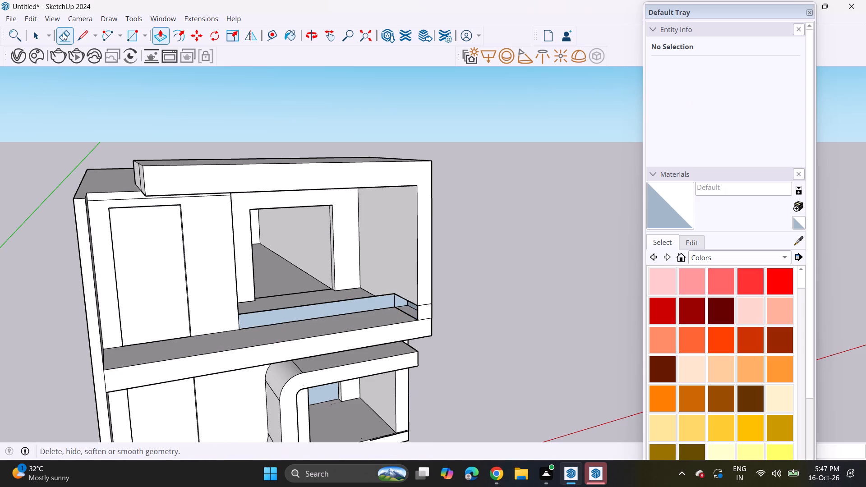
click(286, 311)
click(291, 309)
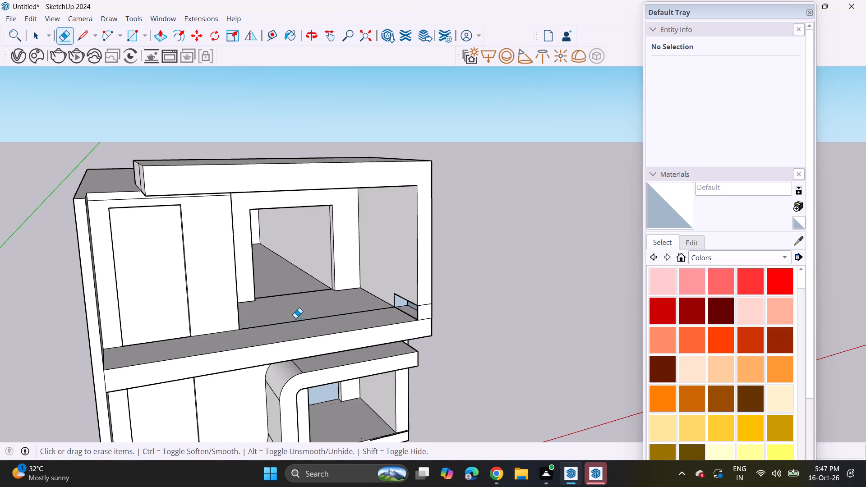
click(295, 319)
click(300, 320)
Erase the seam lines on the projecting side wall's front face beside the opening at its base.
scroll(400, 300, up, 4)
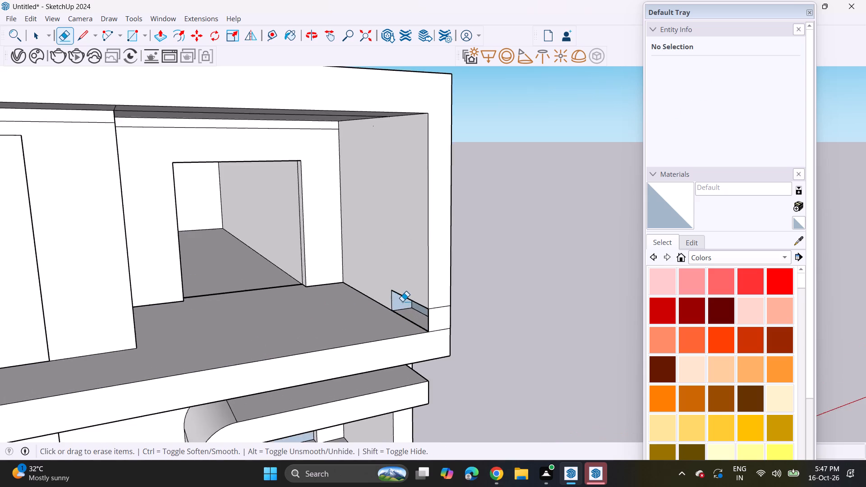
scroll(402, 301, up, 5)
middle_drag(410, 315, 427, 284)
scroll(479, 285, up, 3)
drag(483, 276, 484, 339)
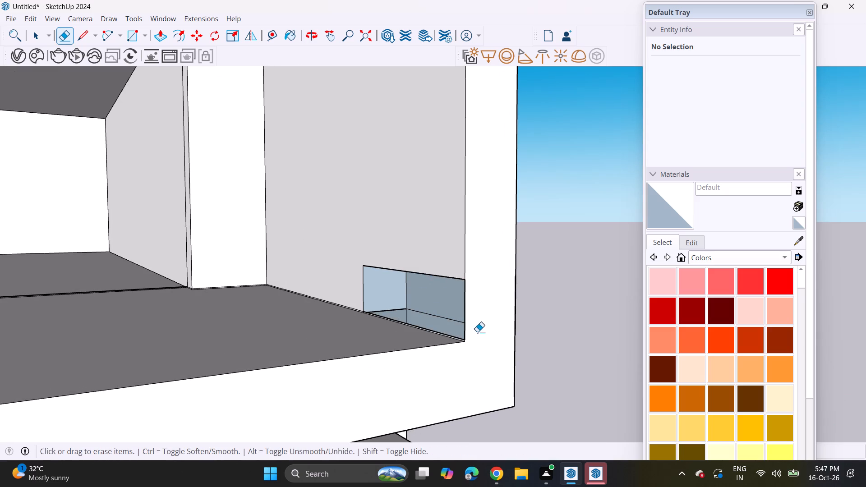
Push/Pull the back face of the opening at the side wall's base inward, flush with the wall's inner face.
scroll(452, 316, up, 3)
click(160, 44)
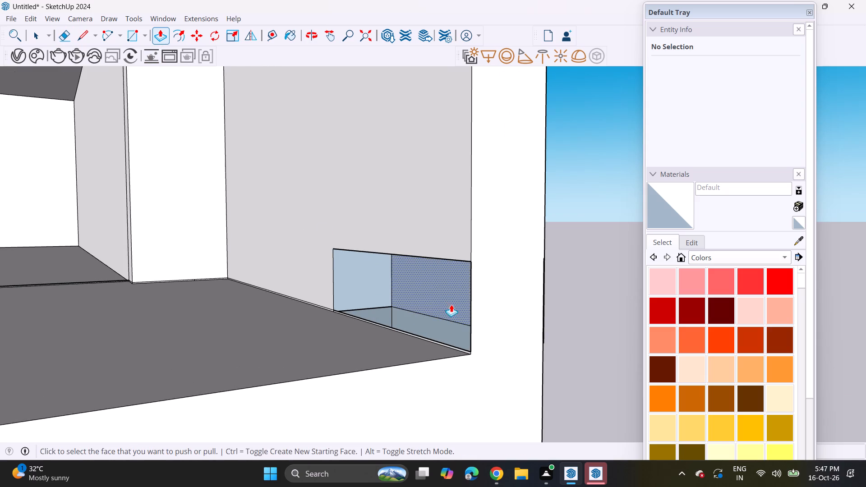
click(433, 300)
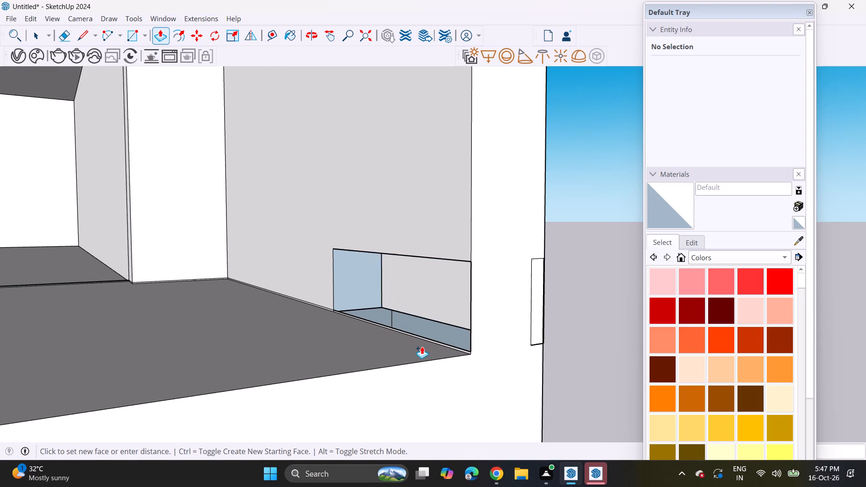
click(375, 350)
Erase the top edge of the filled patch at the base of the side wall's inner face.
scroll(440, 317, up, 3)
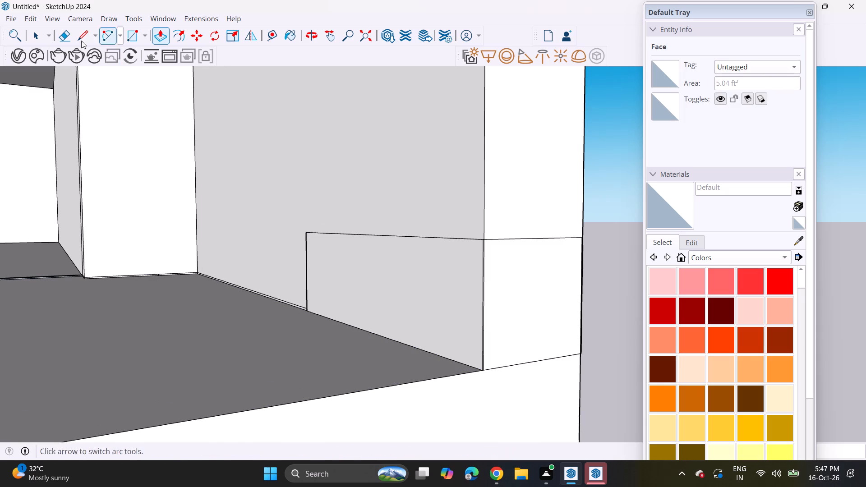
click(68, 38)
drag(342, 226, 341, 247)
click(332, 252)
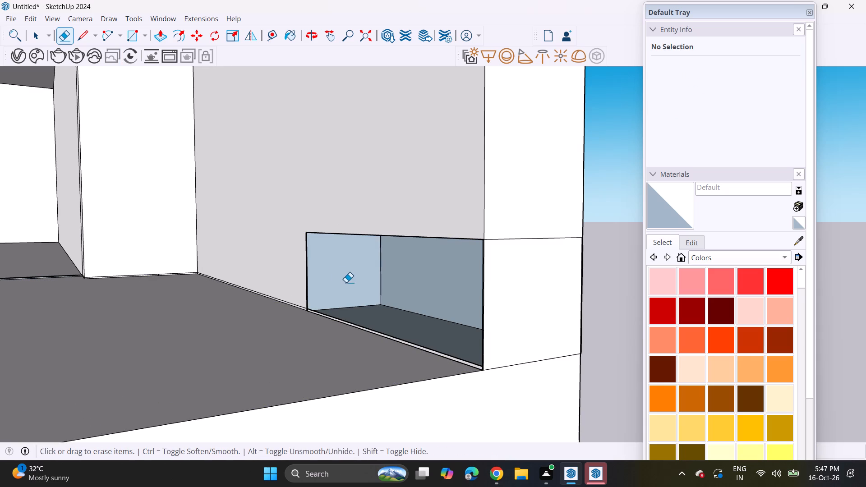
Push/Pull the end face inside the cavity at the side wall's base forward to the wall's front edge.
click(157, 38)
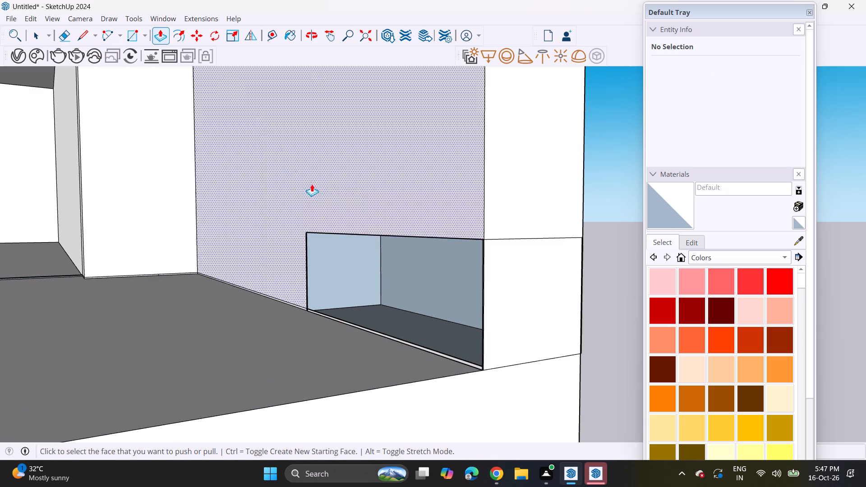
click(361, 280)
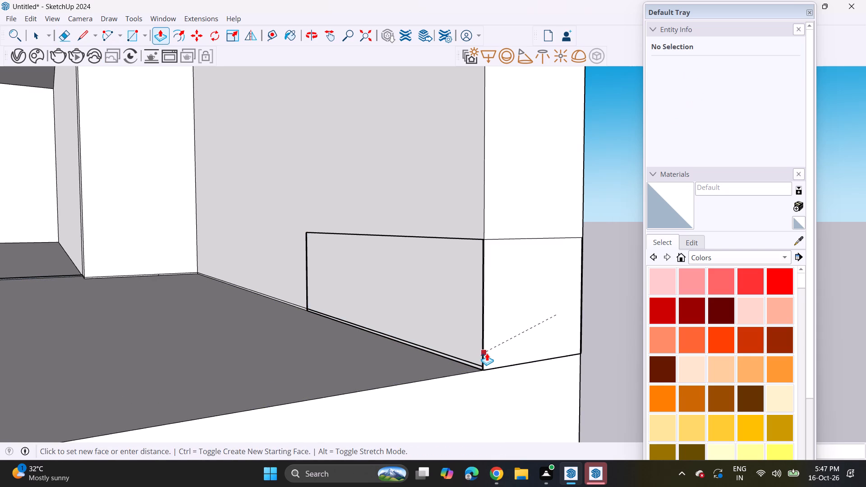
click(487, 353)
Push/Pull the cavity's outer side face inward to the wall's inner face, closing the front opening at the base.
middle_drag(516, 334, 427, 326)
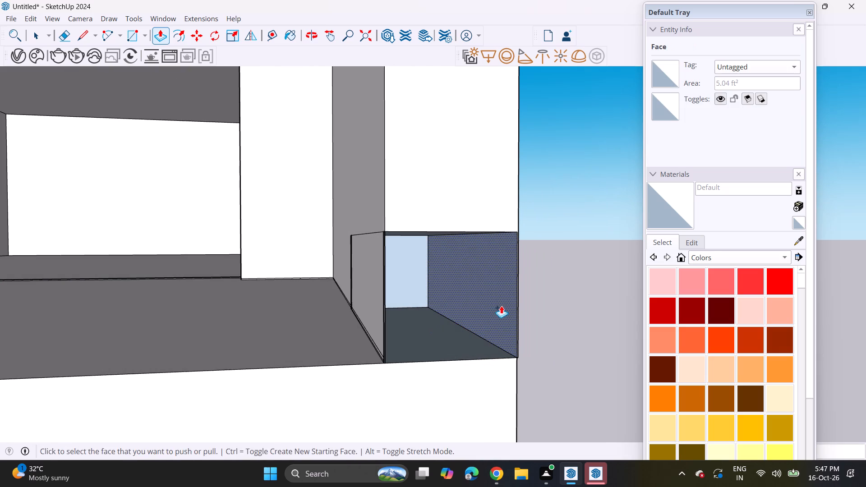
click(501, 304)
click(493, 308)
click(504, 310)
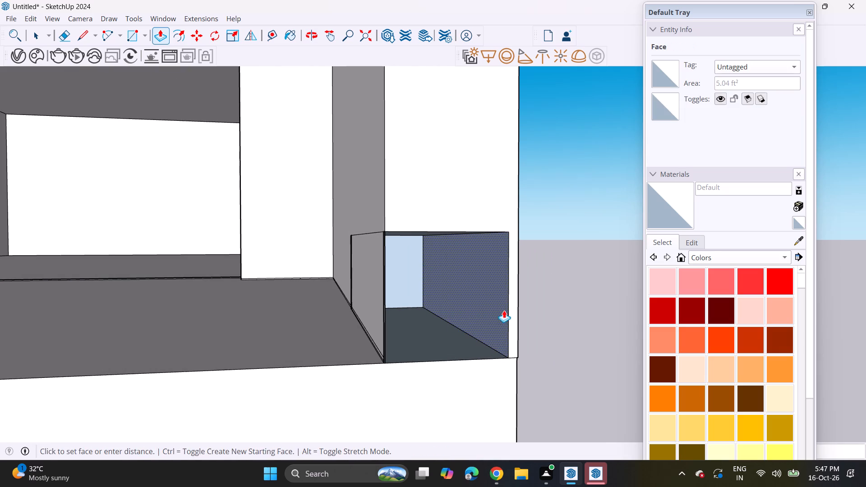
click(384, 327)
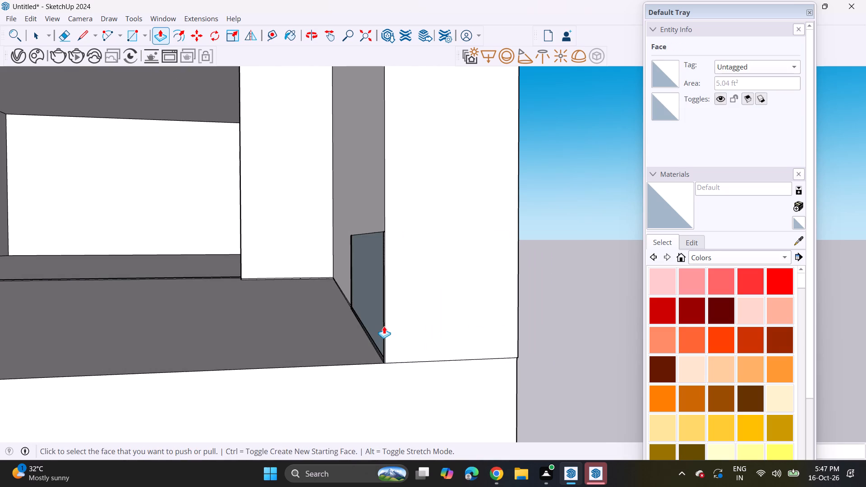
Push/Pull the blue patch at the base of the side wall's inner face by a very small distance.
middle_drag(383, 316, 454, 347)
click(436, 343)
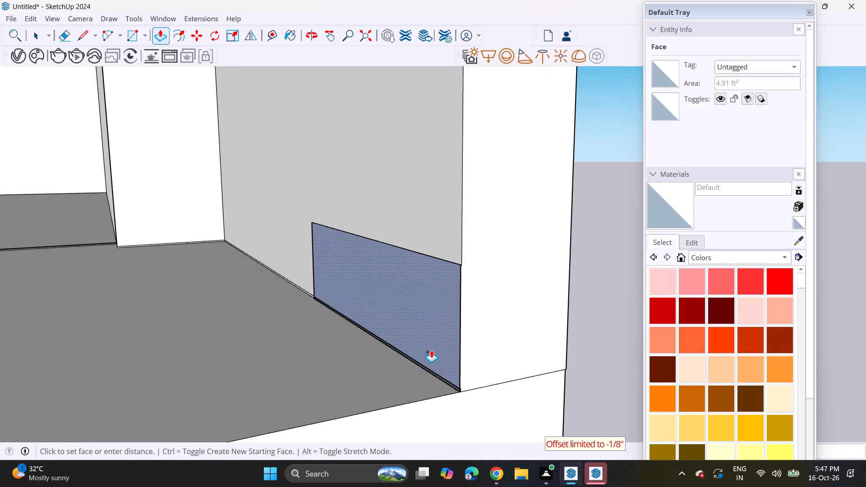
click(434, 349)
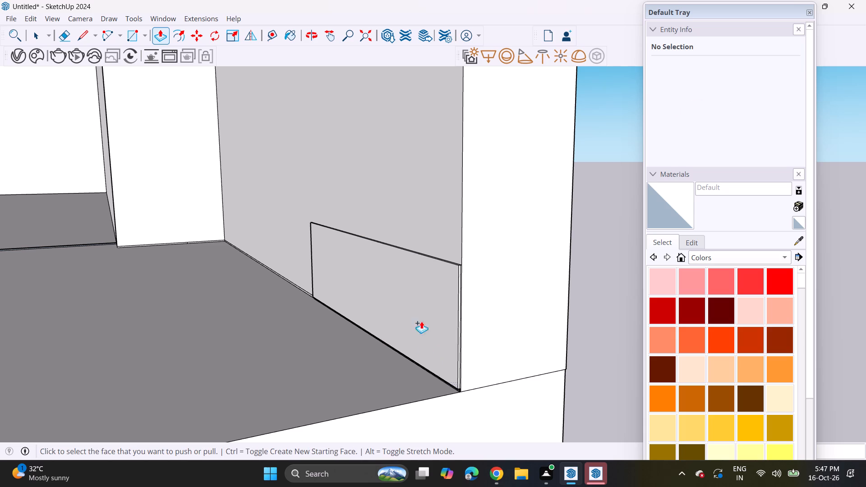
Draw a vertical dividing line across the upper floor slab's front face, just beside the tall window panel.
scroll(421, 302, down, 19)
middle_drag(420, 320, 415, 313)
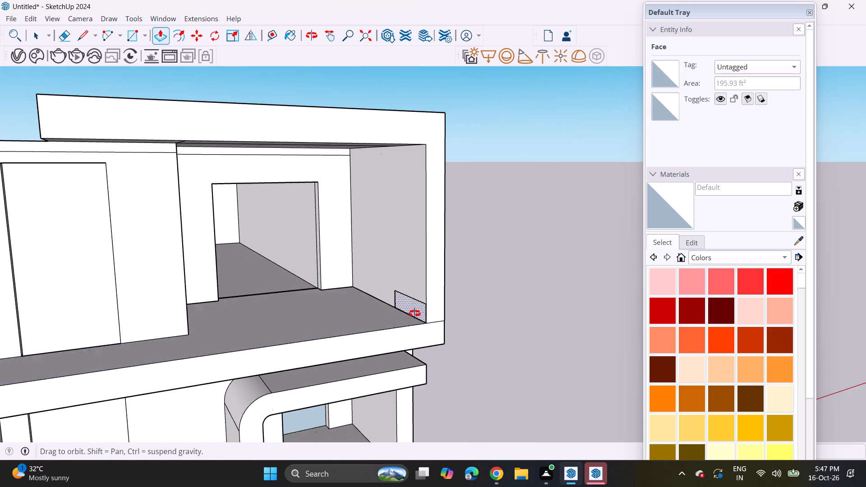
middle_drag(415, 313, 403, 309)
scroll(336, 326, down, 6)
middle_drag(357, 331, 342, 309)
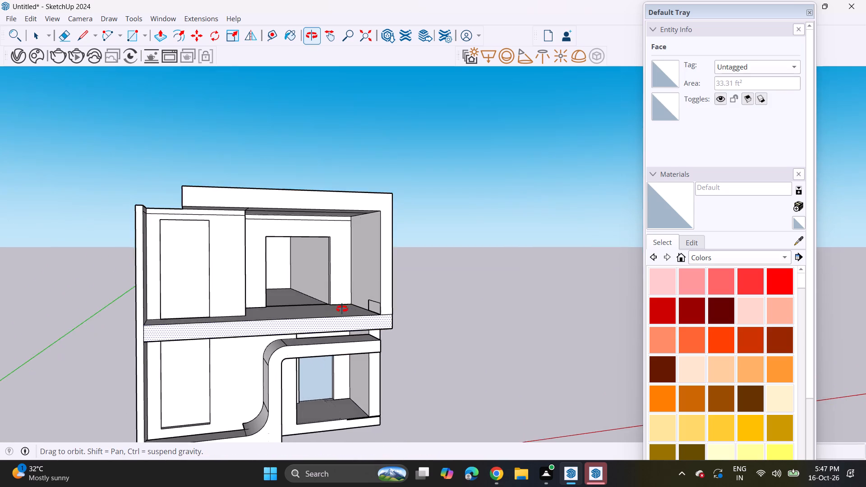
middle_drag(342, 309, 312, 301)
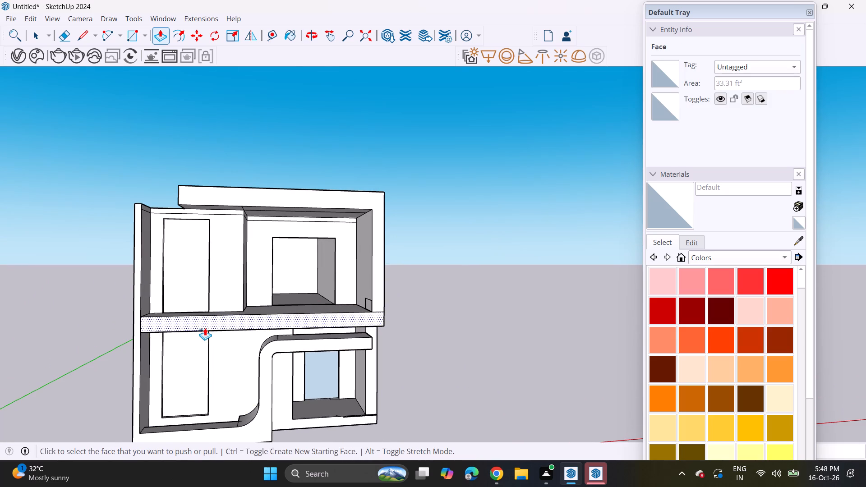
middle_drag(205, 328, 250, 347)
click(78, 37)
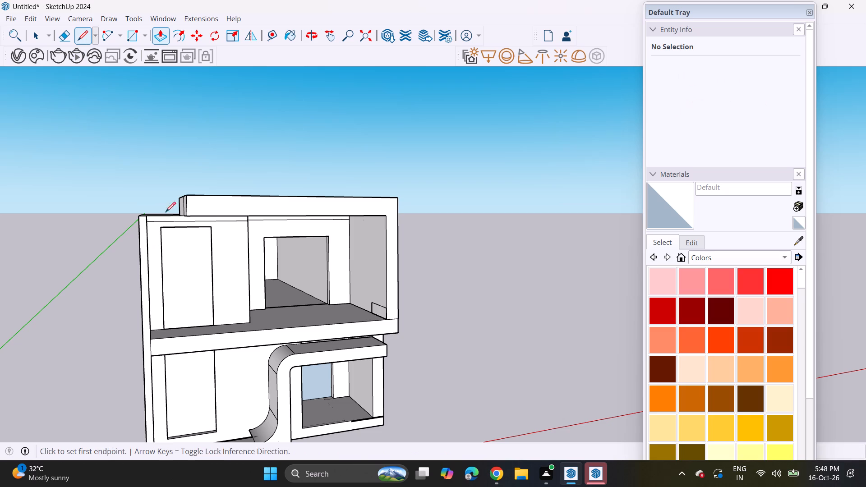
middle_drag(224, 349, 189, 331)
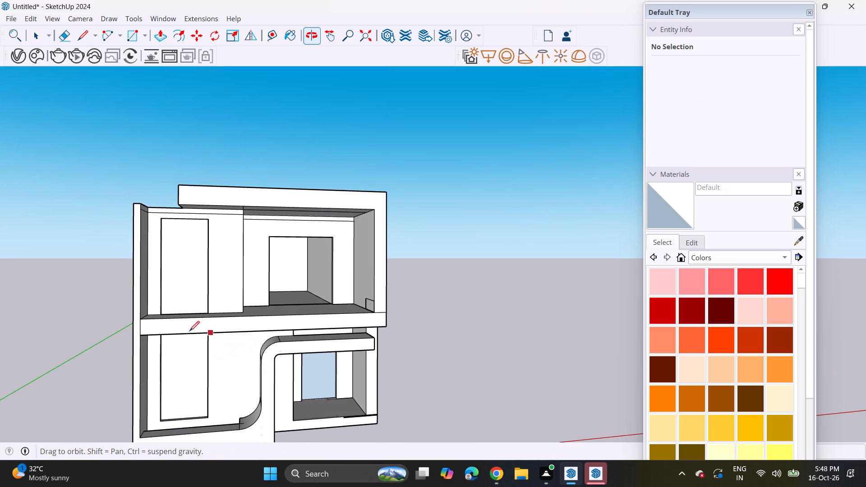
scroll(223, 314, up, 1)
click(215, 320)
click(212, 334)
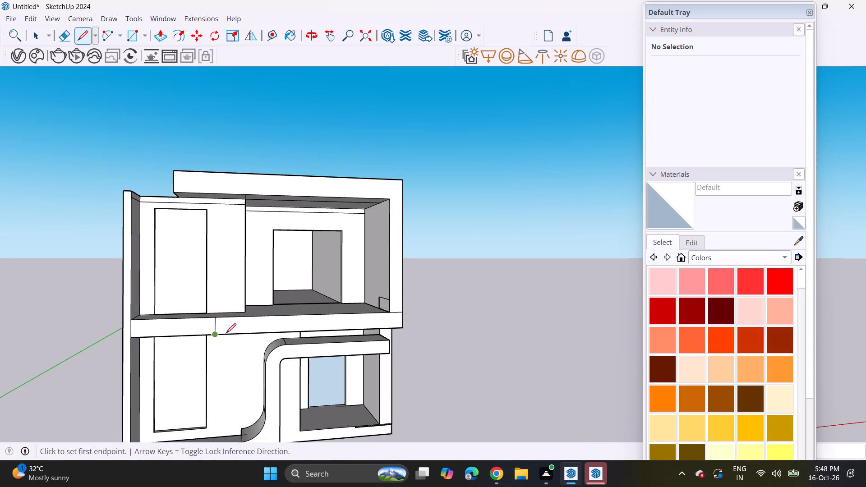
Push/Pull the balcony-side portion of the divided upper floor slab's front face outward to project beyond the rest.
middle_drag(253, 323, 300, 351)
click(165, 38)
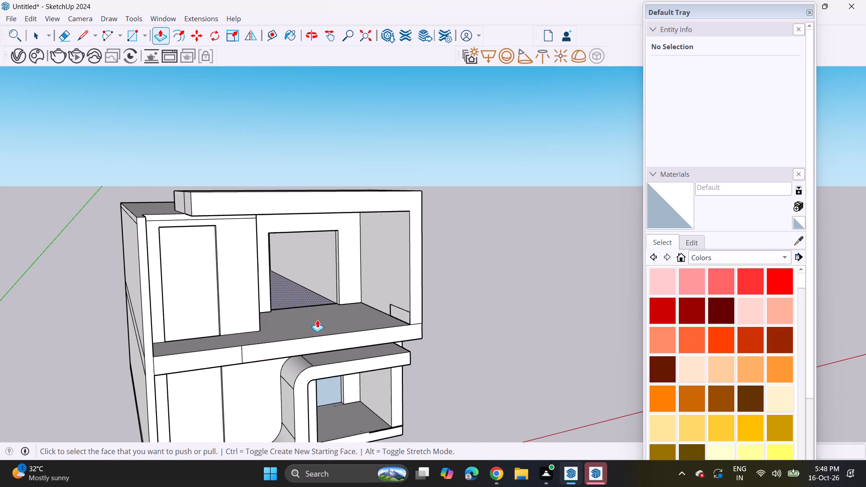
click(315, 347)
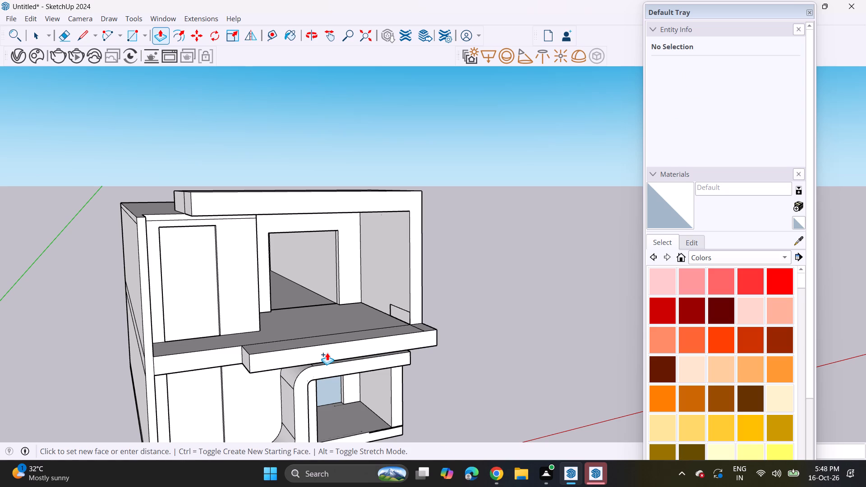
click(327, 353)
Push/Pull the slab extension's corner face beneath the side wall upward to the roof top, extending the wall forward.
middle_drag(409, 327, 319, 339)
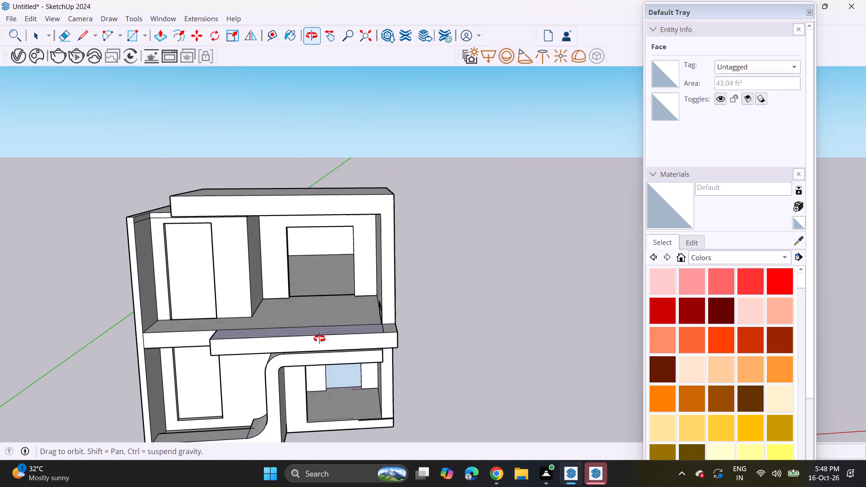
middle_drag(319, 339, 324, 336)
click(387, 328)
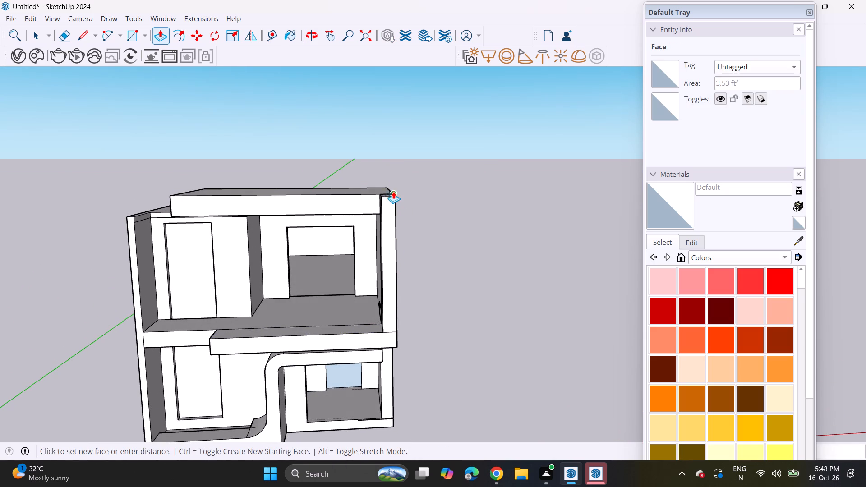
click(393, 189)
Lower the new wall extension's top to the roof slab's underside, and pull a separate corner block up flush with the roof.
middle_drag(359, 211, 458, 218)
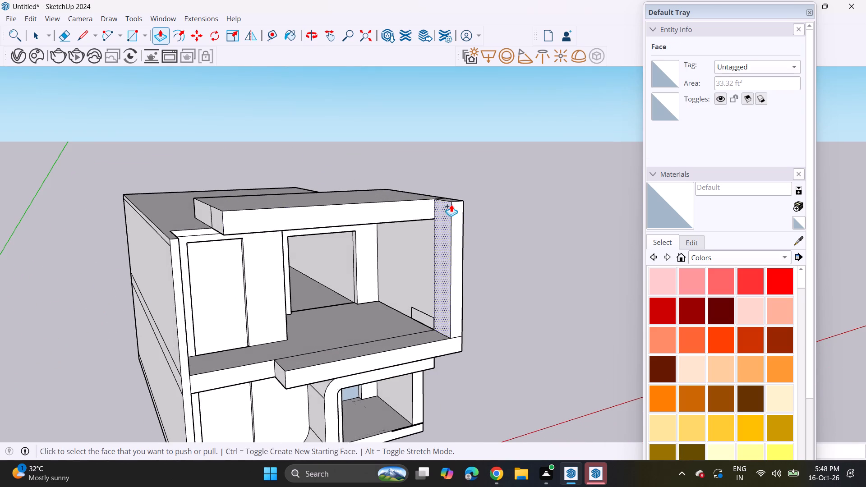
middle_drag(450, 201, 438, 231)
click(449, 216)
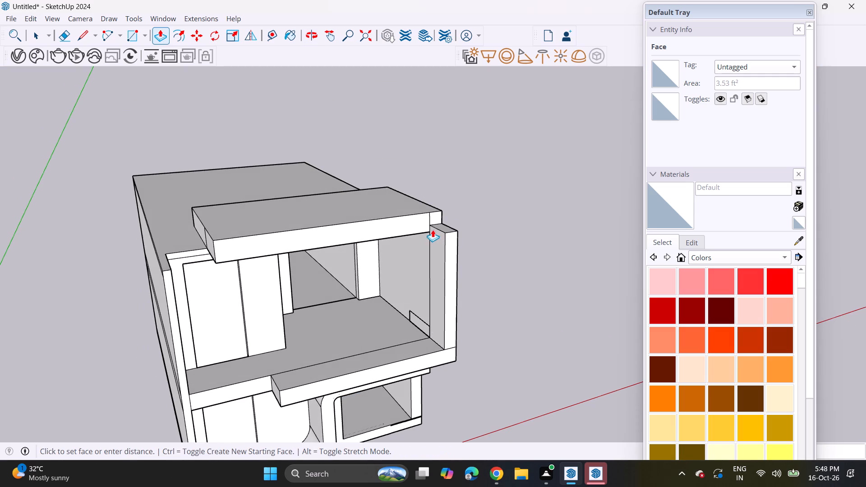
click(431, 230)
click(440, 233)
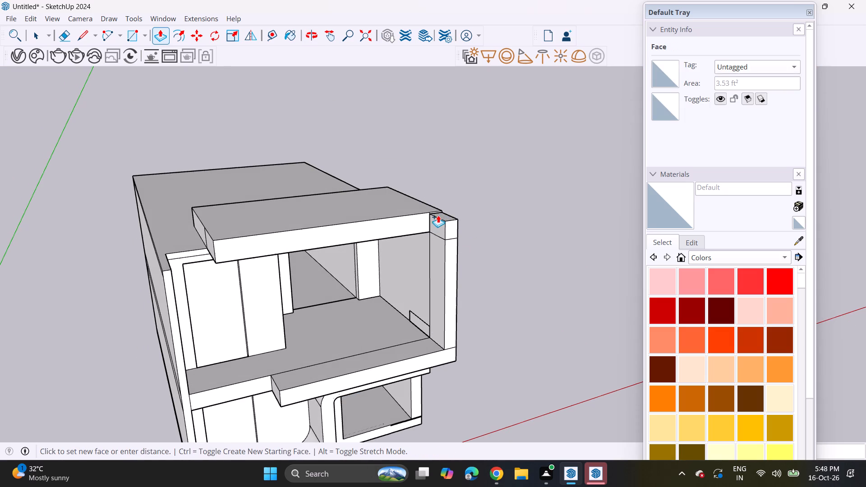
click(418, 214)
Push/Pull the corner block's inner side face along the roof front to the roof slab's opposite end.
click(442, 224)
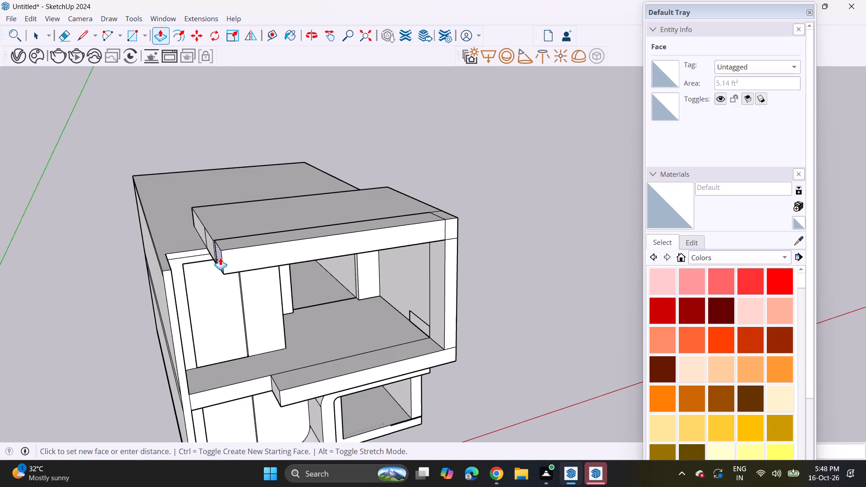
click(216, 239)
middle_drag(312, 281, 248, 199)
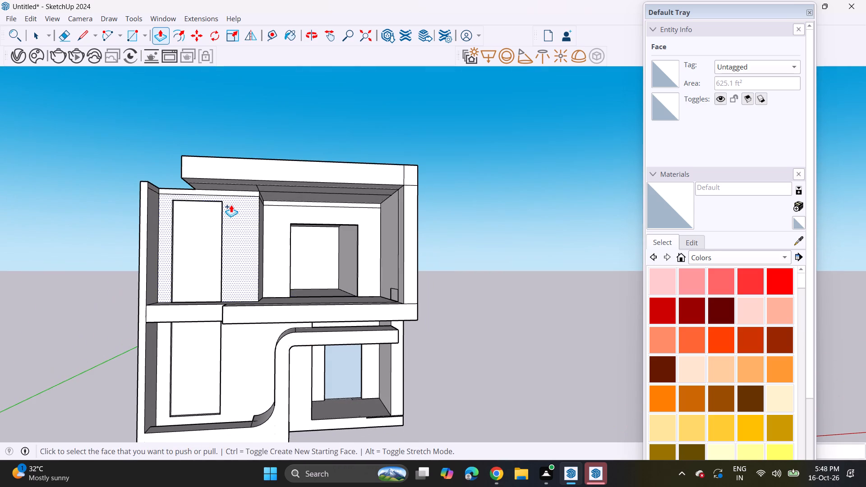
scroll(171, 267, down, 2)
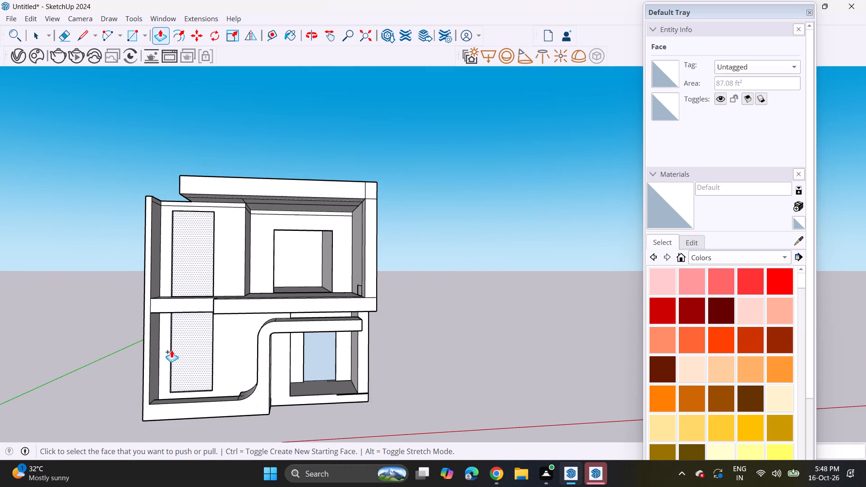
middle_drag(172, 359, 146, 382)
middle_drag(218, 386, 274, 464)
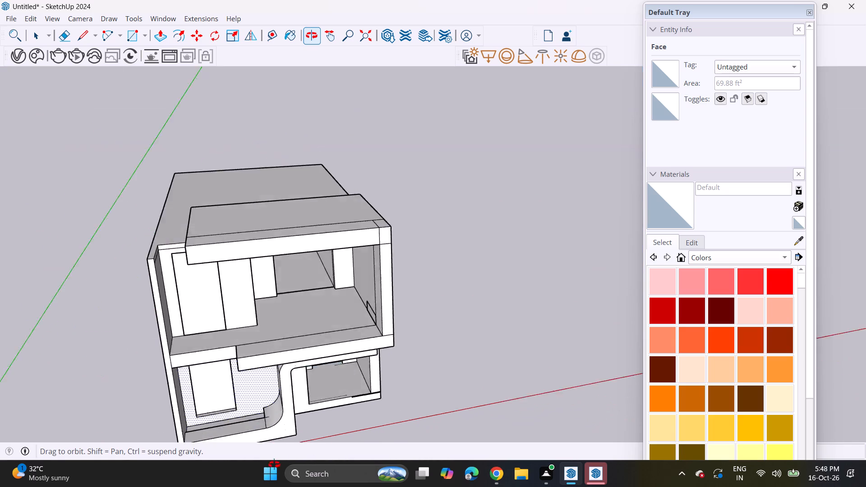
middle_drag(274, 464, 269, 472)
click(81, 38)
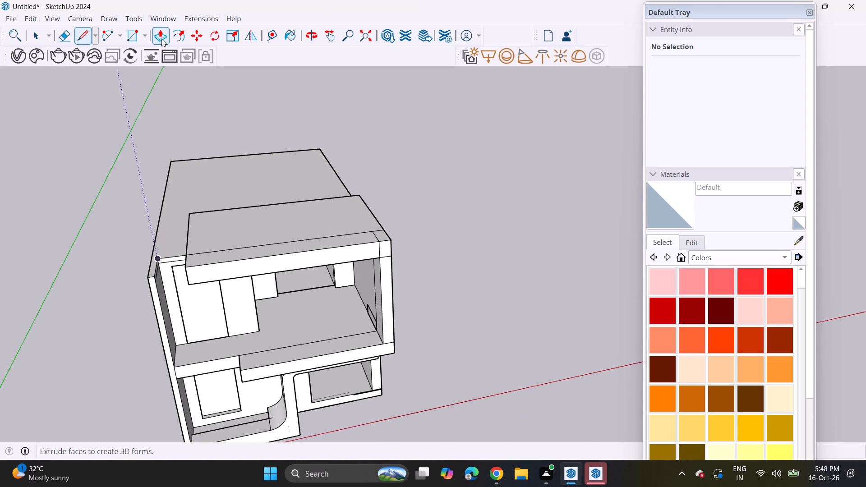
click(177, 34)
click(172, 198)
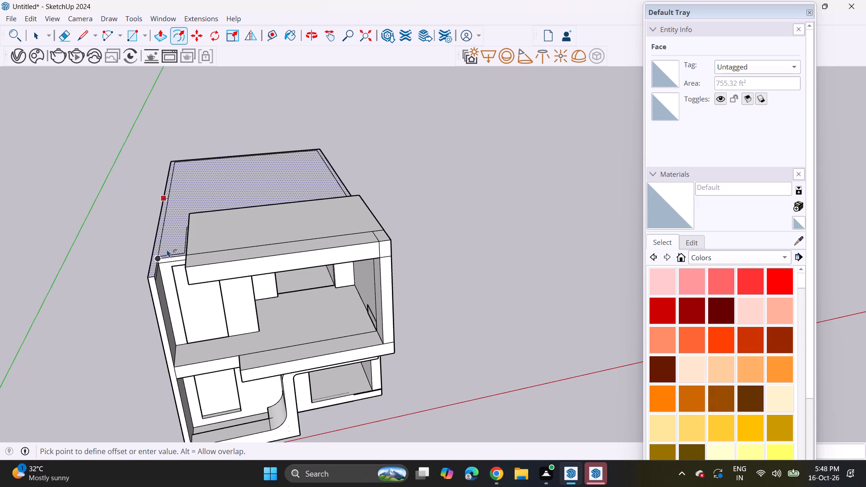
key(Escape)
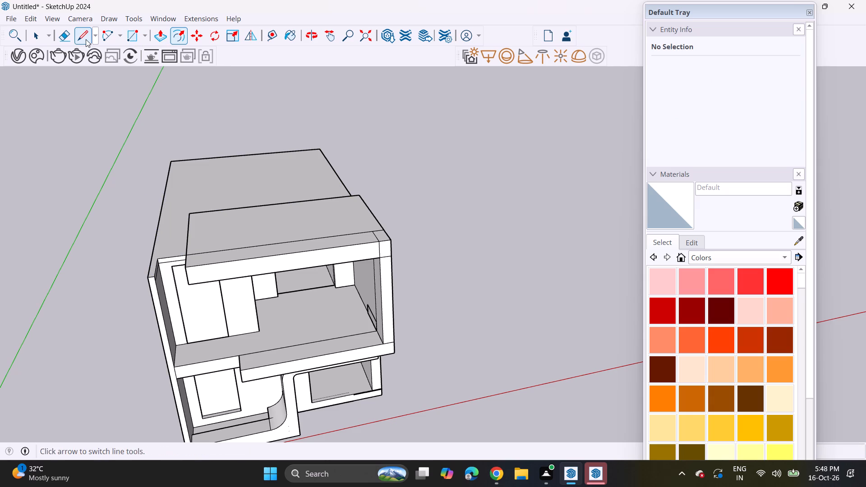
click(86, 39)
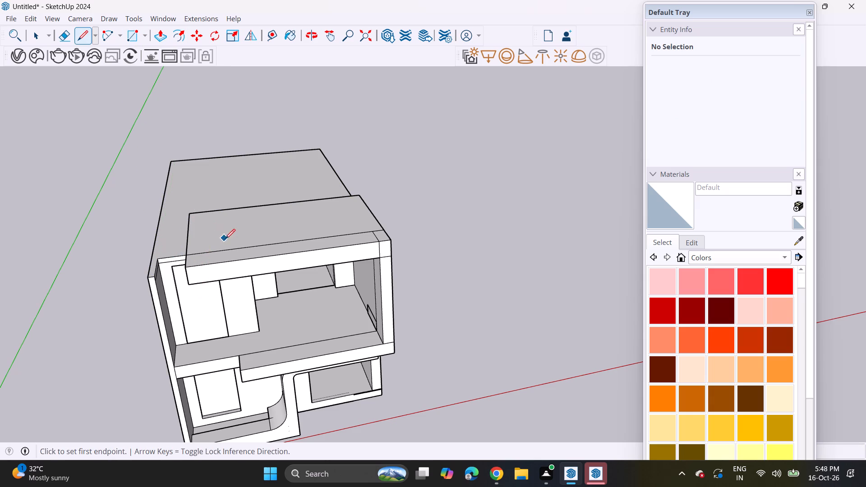
Push/Pull the raised roof slab's back face forward to the vertical seam on the slab's side.
middle_drag(209, 241, 573, 243)
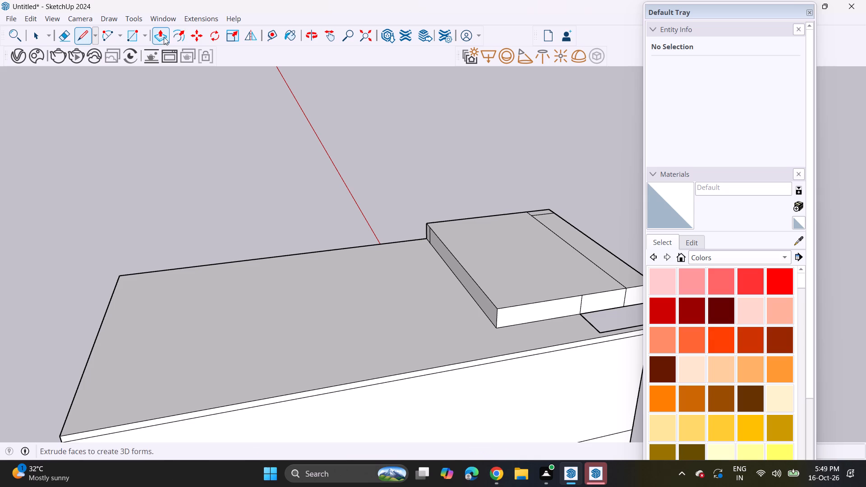
click(162, 38)
click(488, 309)
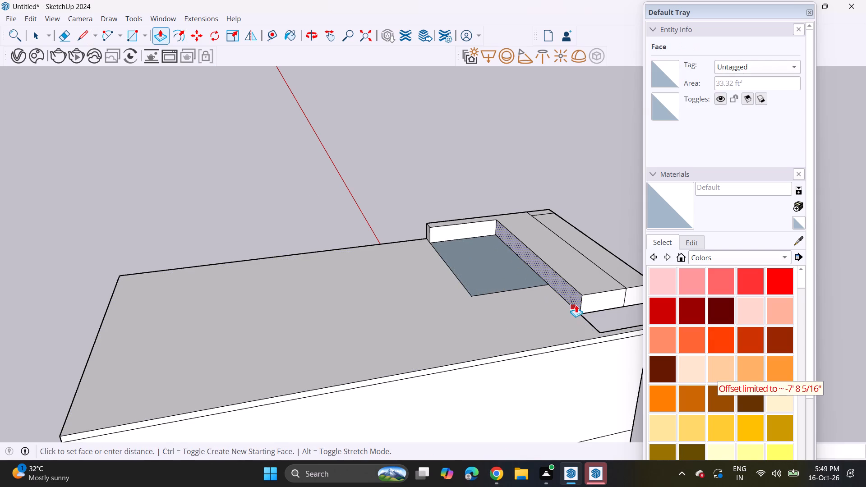
click(584, 312)
Erase the leftover edges around the blue patch on the main roof where the raised slab was cut back.
middle_drag(529, 306, 446, 341)
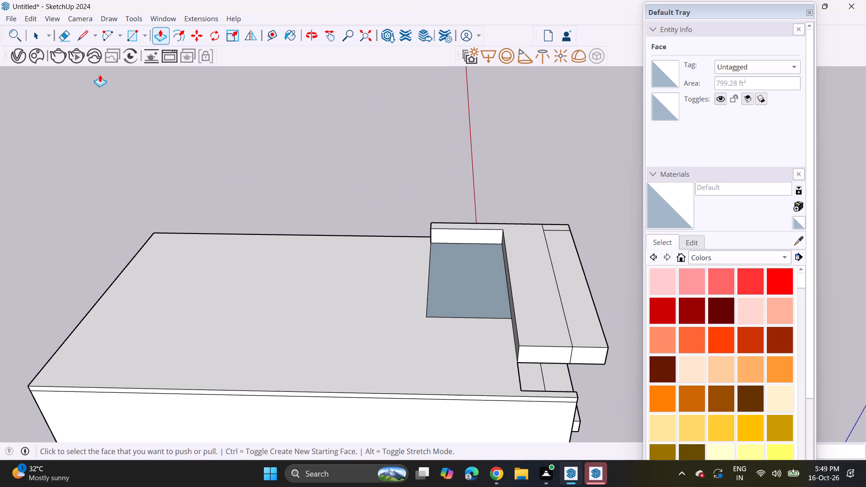
drag(62, 38, 66, 41)
click(440, 318)
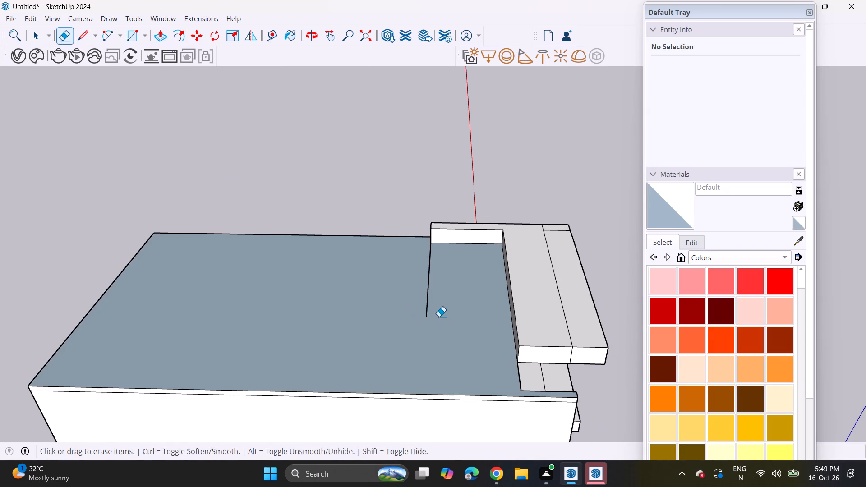
click(426, 311)
Push/Pull the main roof's blue reversed face by a negligible distance to restore a white front face.
middle_drag(451, 309, 212, 330)
key(space)
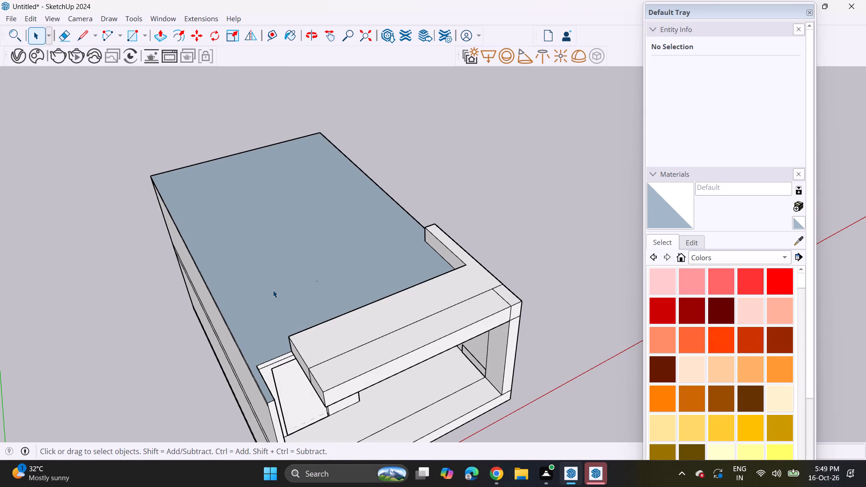
key(p)
click(274, 299)
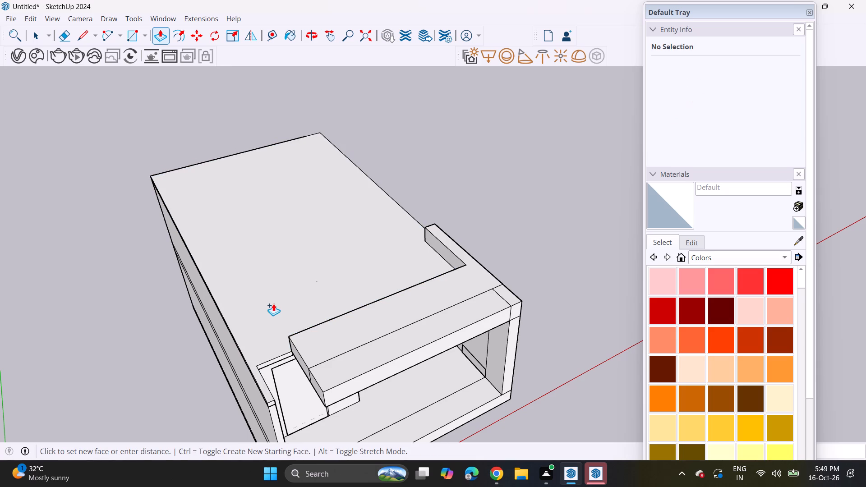
click(273, 299)
middle_drag(321, 306, 197, 315)
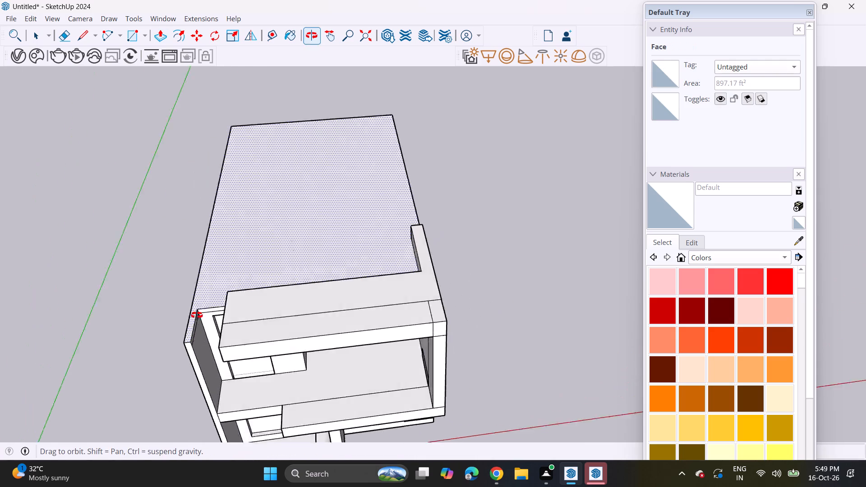
Draw two connected lines on the main roof, one beside the raised front slab and one along the side edge, outlining an L-shaped strip.
middle_drag(197, 315, 194, 315)
click(78, 36)
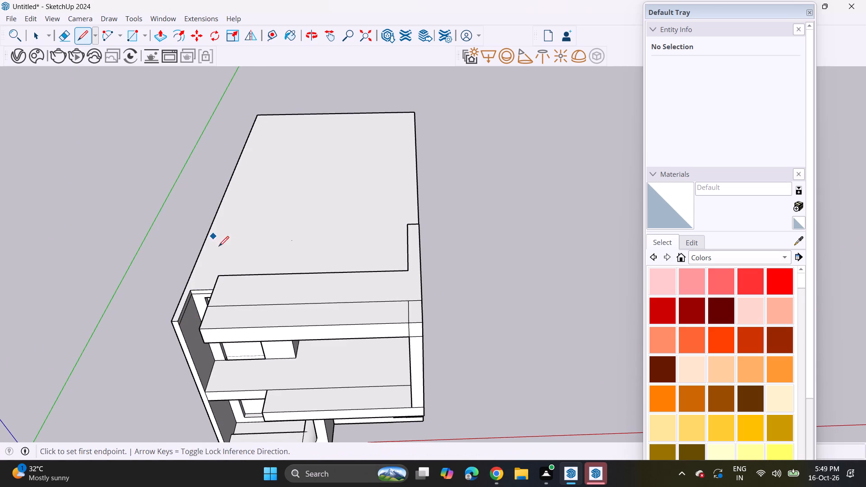
middle_drag(226, 251, 528, 248)
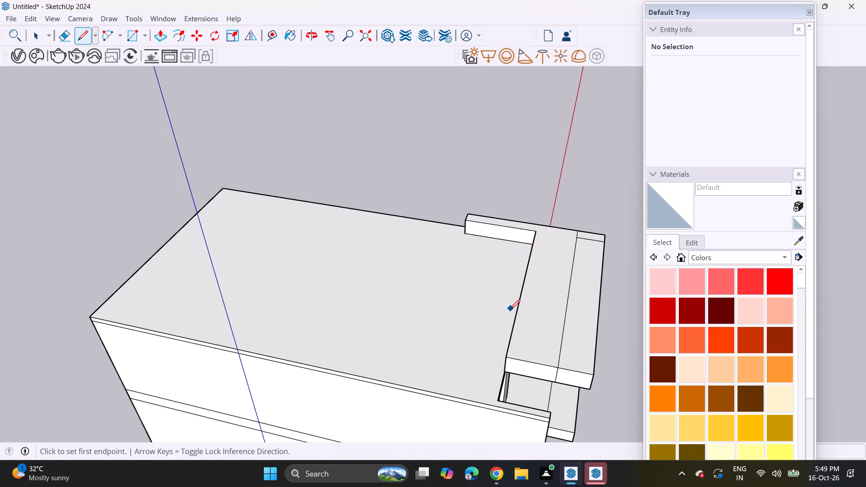
drag(524, 246, 524, 250)
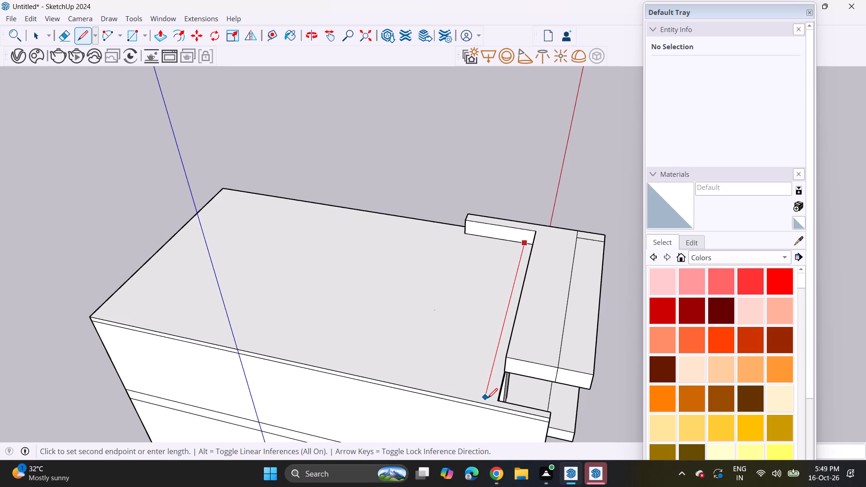
click(489, 397)
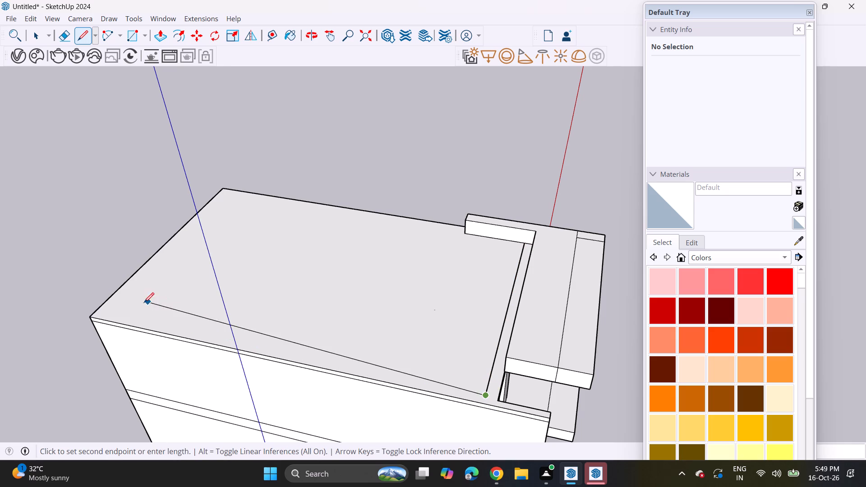
click(97, 308)
Push/Pull the L-shaped roof strip up to the height of the raised front slab, forming a parapet.
middle_drag(375, 316, 156, 334)
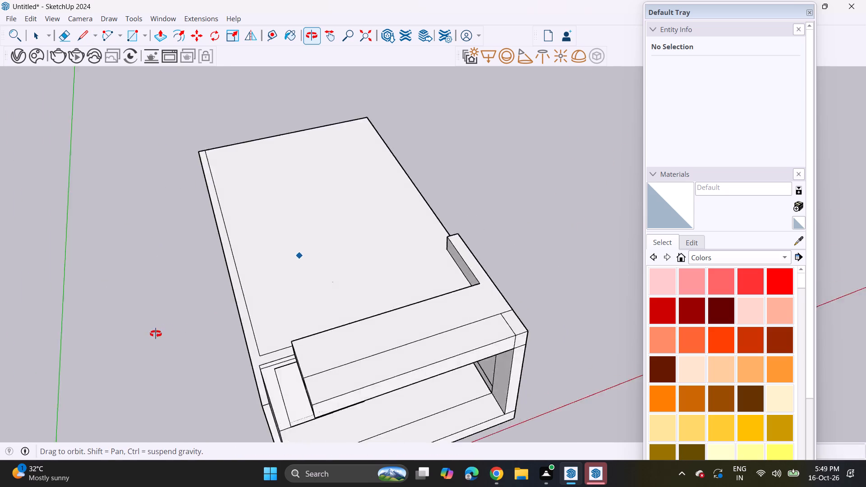
middle_drag(156, 334, 124, 350)
scroll(153, 335, up, 1)
middle_drag(355, 312, 311, 403)
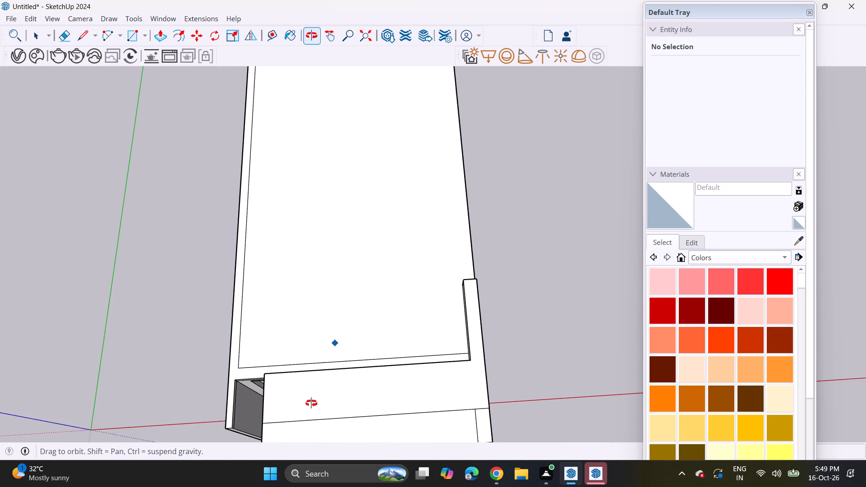
middle_drag(311, 403, 337, 173)
scroll(332, 207, up, 1)
middle_drag(350, 208, 356, 197)
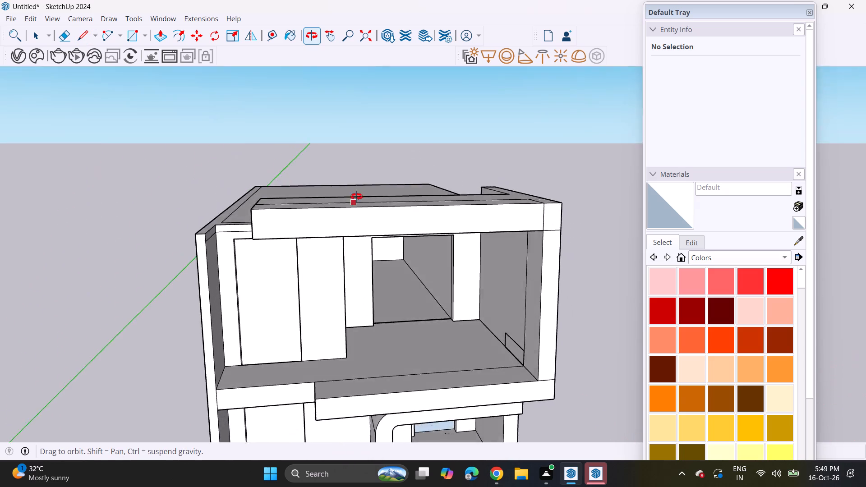
middle_drag(356, 197, 327, 245)
click(160, 35)
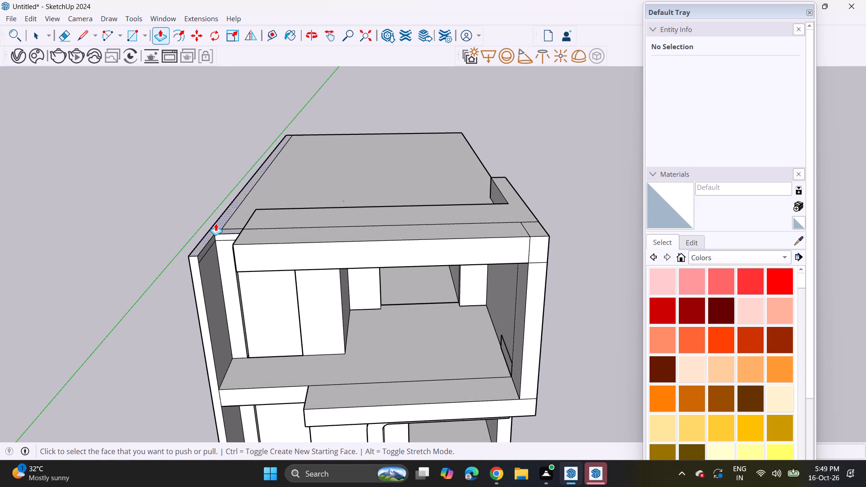
click(219, 230)
click(253, 217)
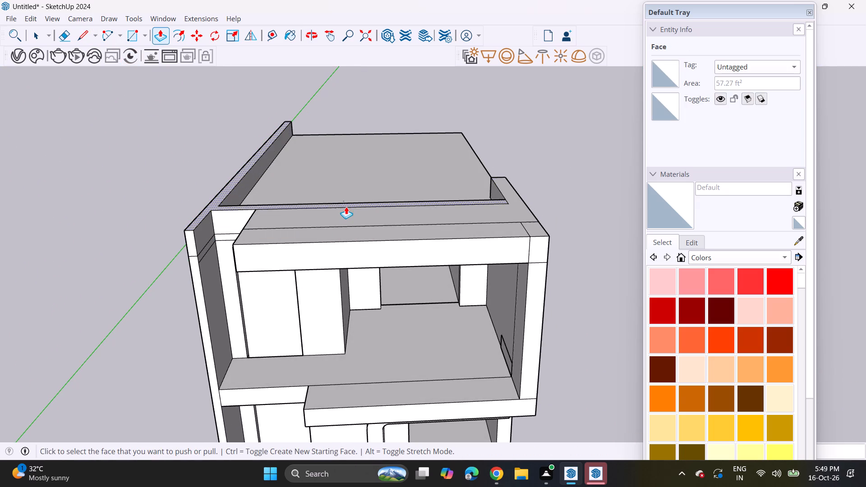
Draw a short line across the top of the front parapet strip, in line with the recessed bay's inner side wall below.
middle_drag(357, 206, 358, 259)
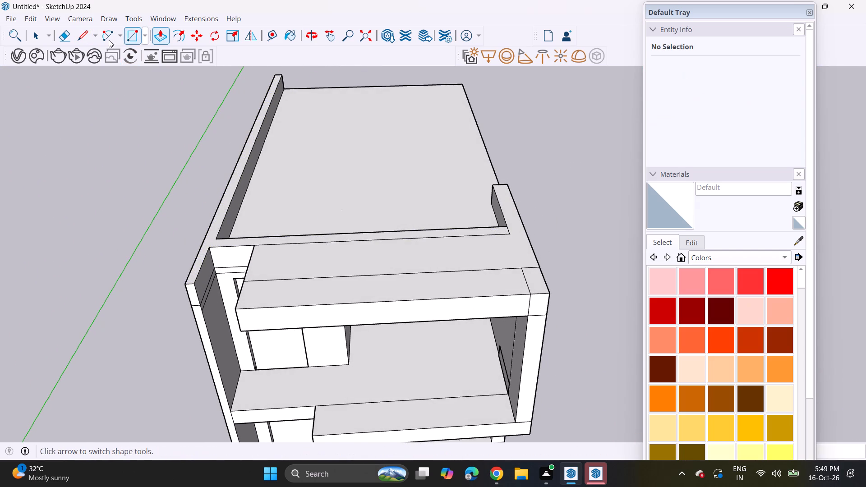
click(78, 40)
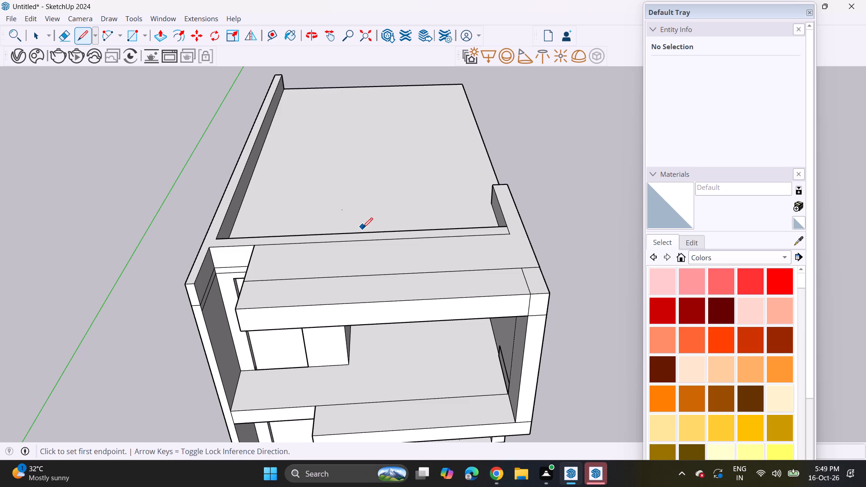
middle_drag(353, 288, 353, 170)
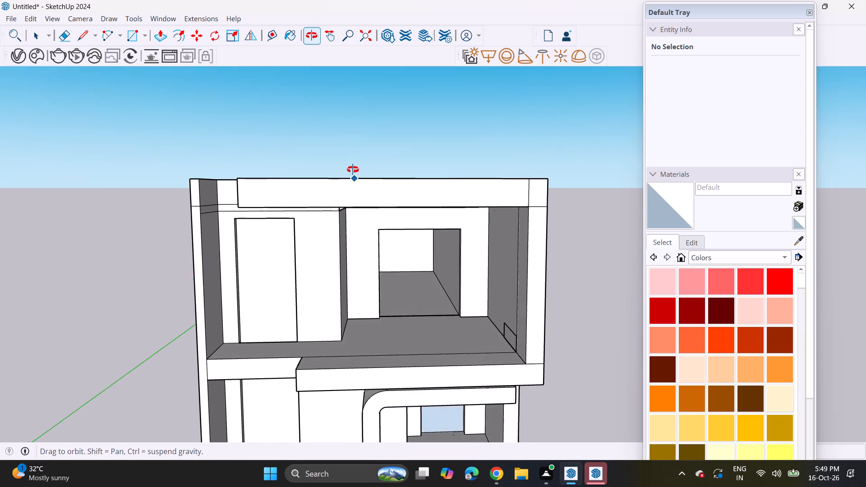
middle_drag(353, 170, 360, 237)
click(340, 213)
click(341, 207)
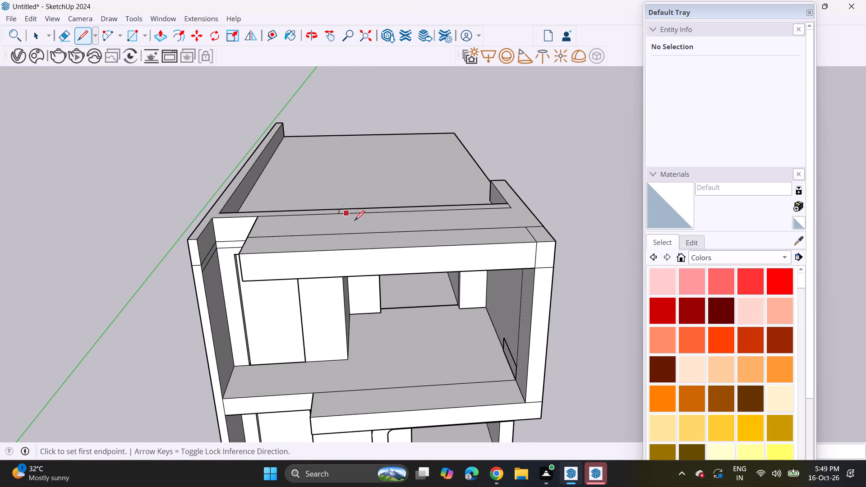
Push/Pull the recessed bay's ceiling to the inner side wall's upper corner, and the leftover strip beside it flush with the ceiling.
middle_drag(357, 226, 288, 163)
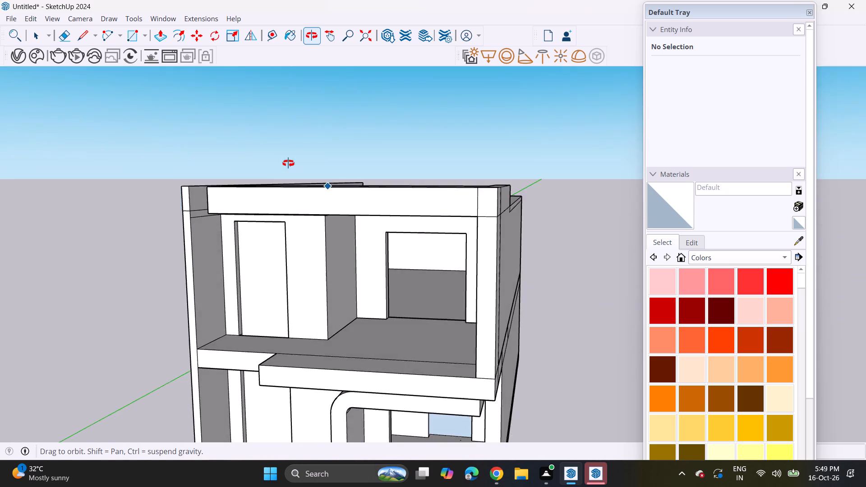
middle_drag(288, 163, 320, 120)
scroll(412, 201, up, 7)
key(space)
text(p)
click(407, 210)
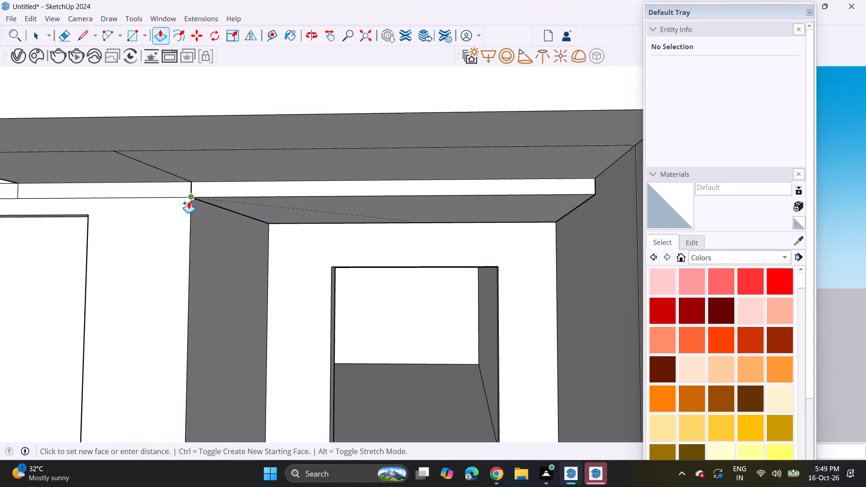
click(189, 201)
middle_drag(341, 212, 353, 178)
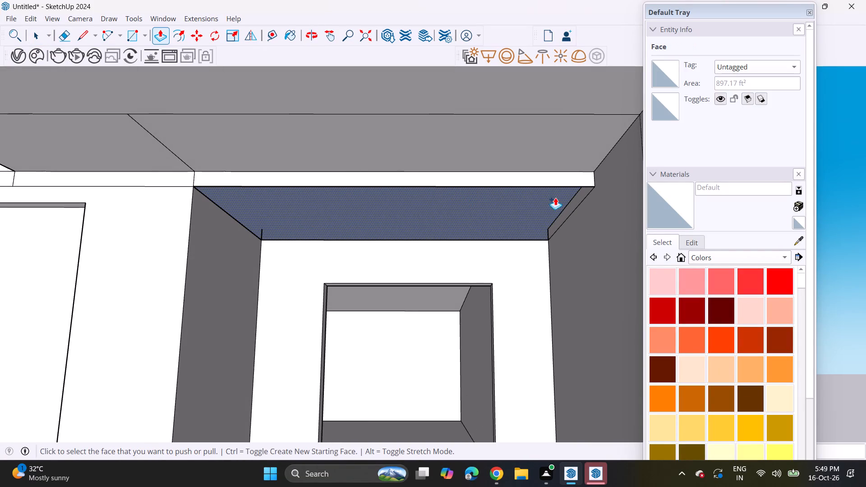
click(562, 215)
click(212, 231)
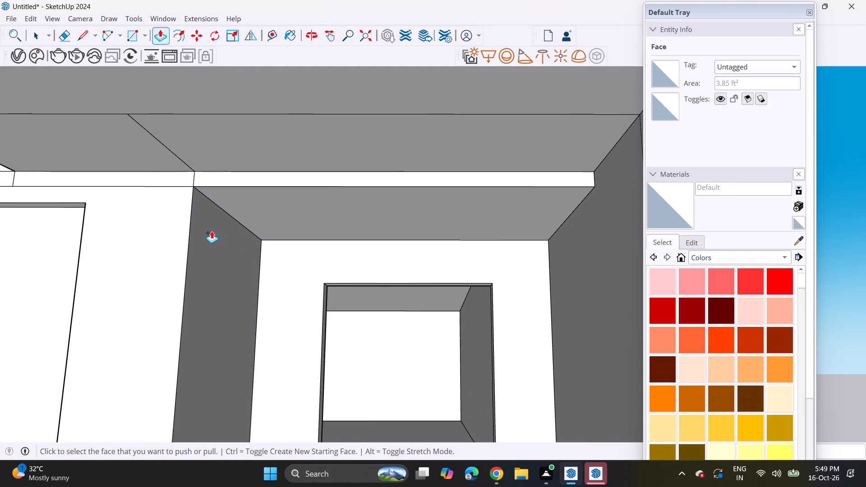
Push/Pull the split-off L-shaped parapet section upward into a full upper-storey wall along the building's side and part of the front.
scroll(215, 193, down, 5)
middle_drag(214, 181, 286, 239)
middle_drag(285, 225, 303, 321)
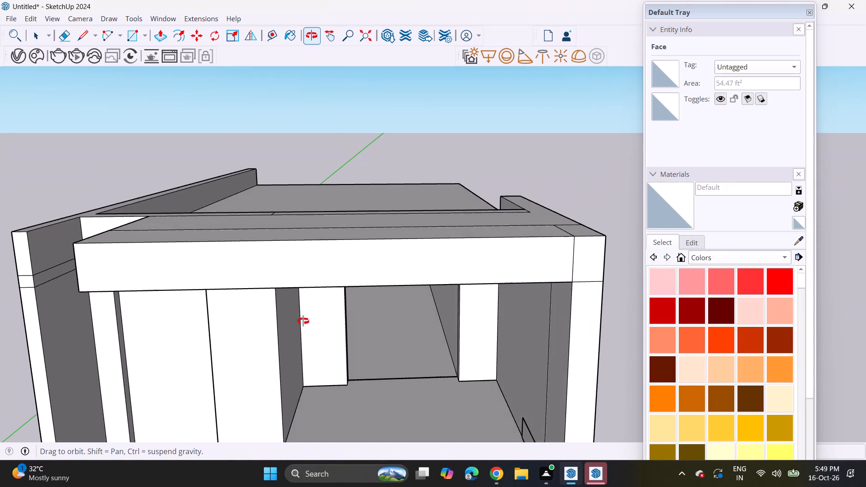
middle_drag(303, 321, 302, 316)
middle_drag(262, 214, 264, 260)
click(262, 231)
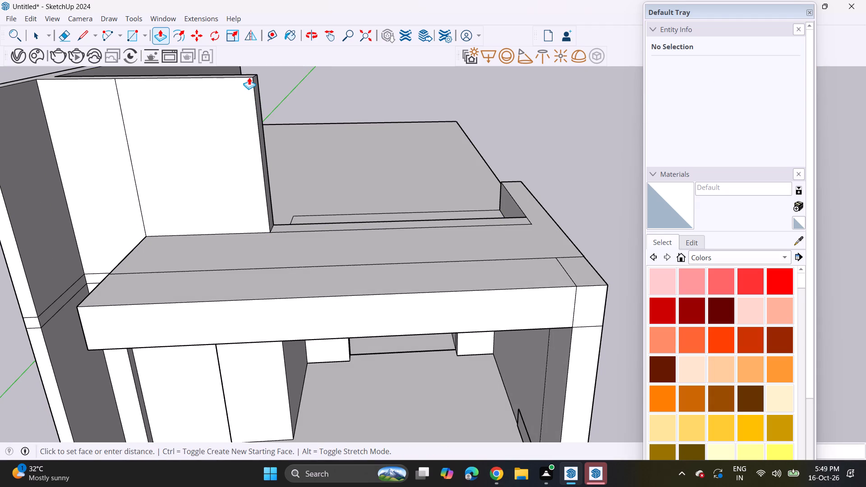
click(249, 72)
Inspect the façade, the recessed bay and the raised upper-storey walls from several angles.
middle_drag(313, 209, 315, 114)
scroll(315, 116, down, 4)
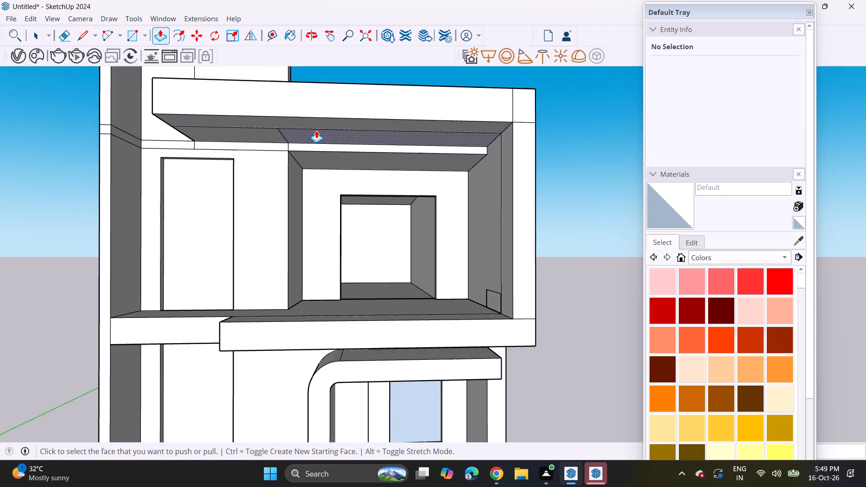
scroll(316, 130, down, 6)
shift+middle_drag(303, 172, 283, 239)
middle_drag(297, 242, 314, 242)
shift+middle_drag(312, 250, 335, 252)
middle_drag(326, 242, 239, 291)
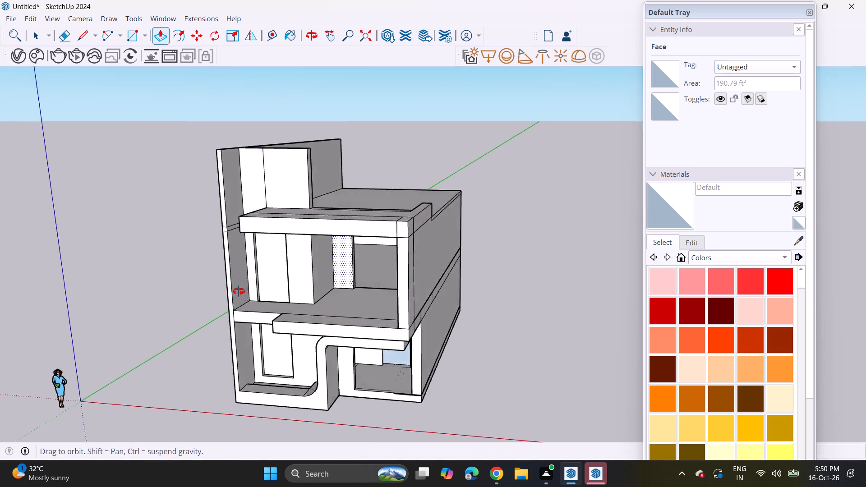
middle_drag(239, 291, 236, 287)
middle_drag(297, 153, 301, 229)
scroll(323, 198, up, 1)
middle_drag(323, 198, 349, 165)
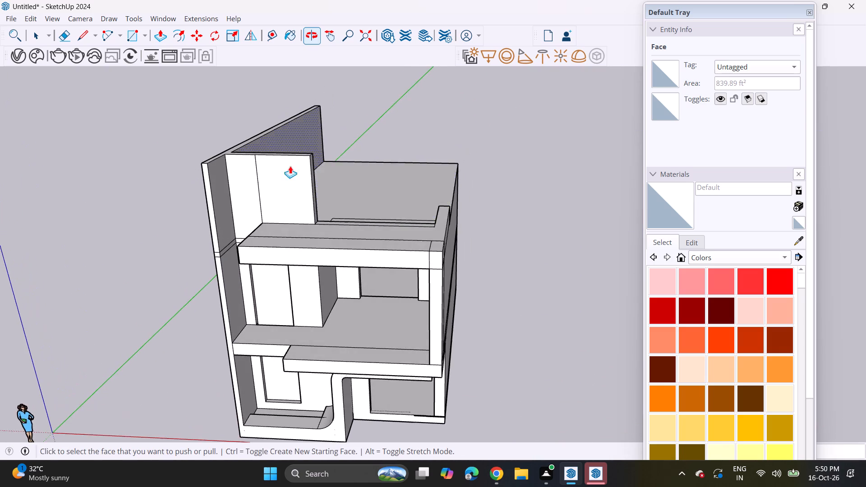
scroll(253, 149, up, 5)
middle_drag(282, 136, 263, 146)
middle_drag(263, 147, 152, 208)
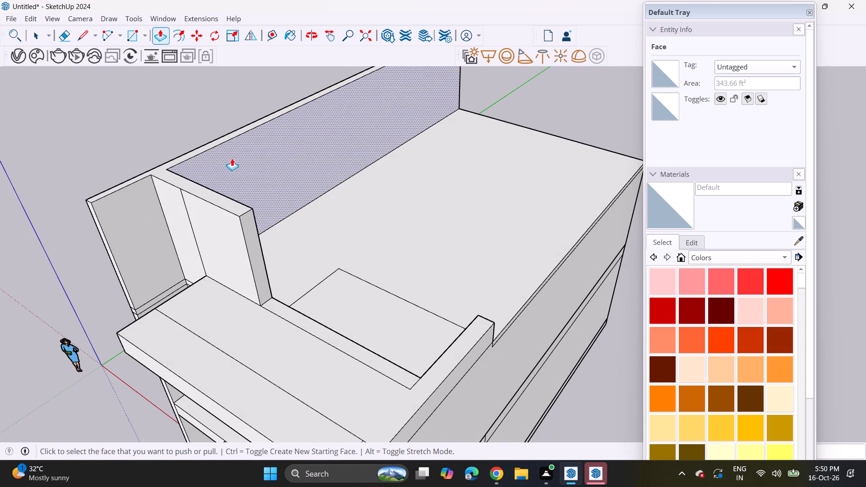
shift+middle_drag(243, 220, 199, 262)
scroll(236, 201, down, 2)
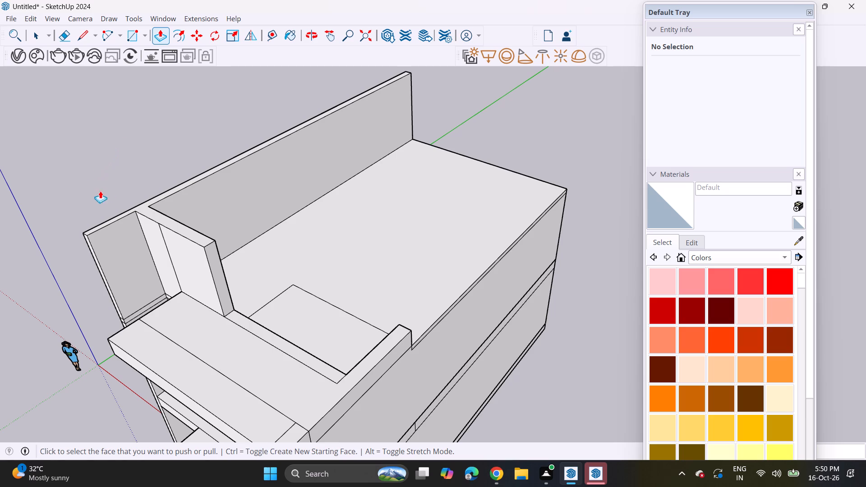
Draw a short line across the top of the tall side wall, from its inner corner with the front wall to the outer edge.
click(143, 41)
click(142, 61)
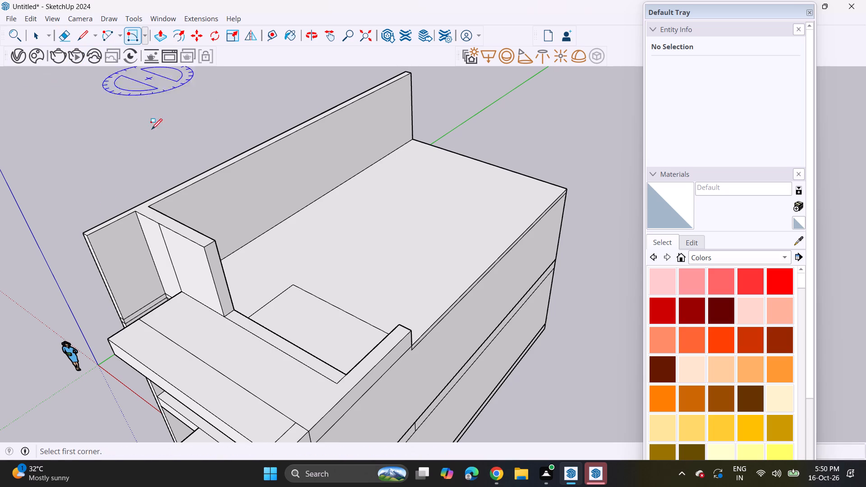
scroll(140, 207, up, 7)
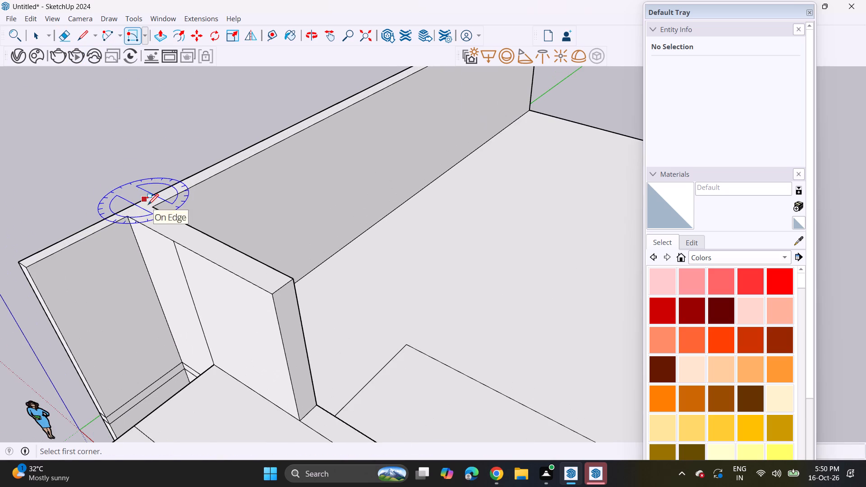
click(86, 30)
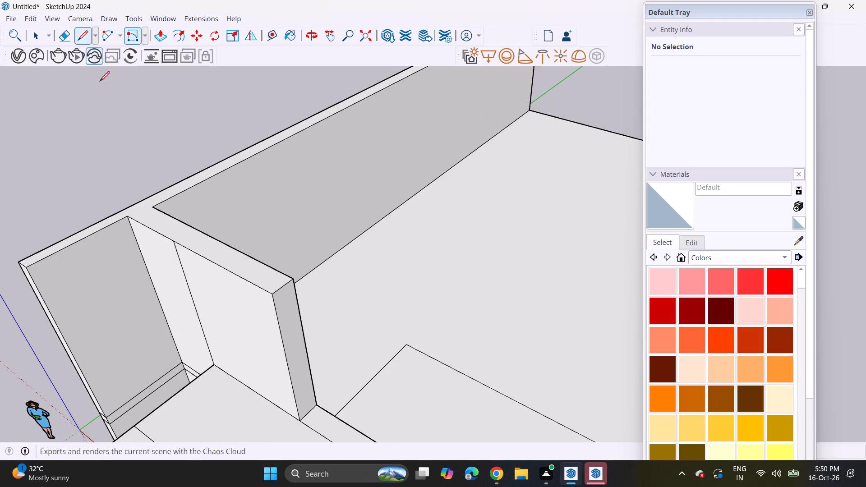
click(128, 216)
click(118, 212)
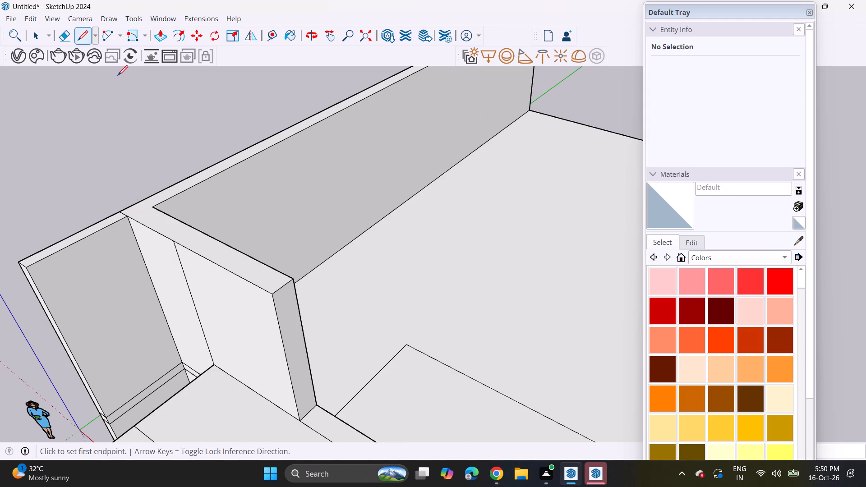
Draw a rotated rectangle standing upright on the tall front wall's top front edge, along its whole length, with a height of 6.
click(130, 37)
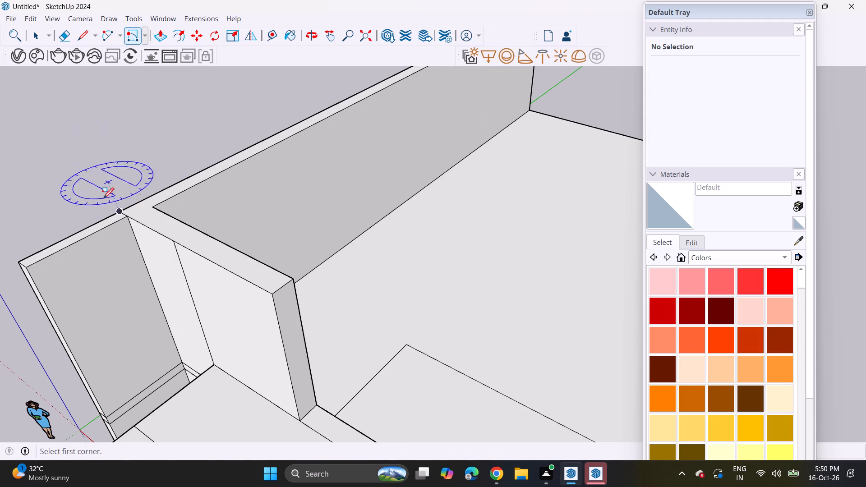
click(121, 212)
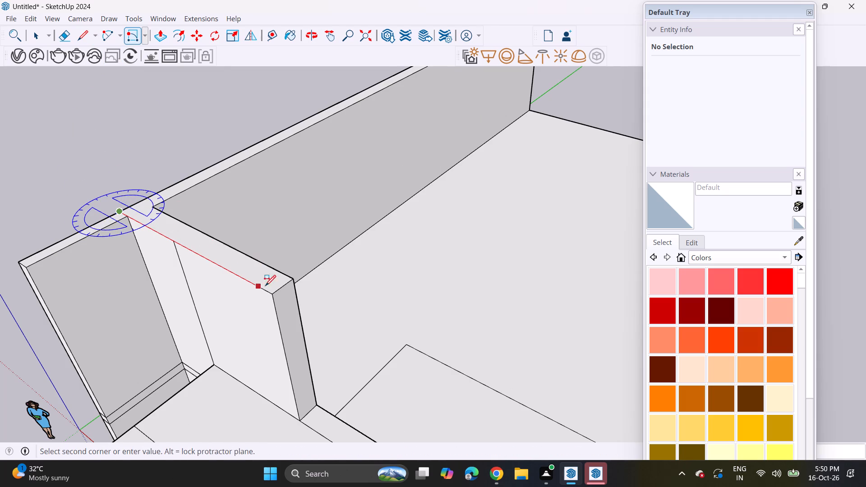
click(277, 293)
middle_drag(272, 266, 199, 209)
scroll(199, 209, up, 1)
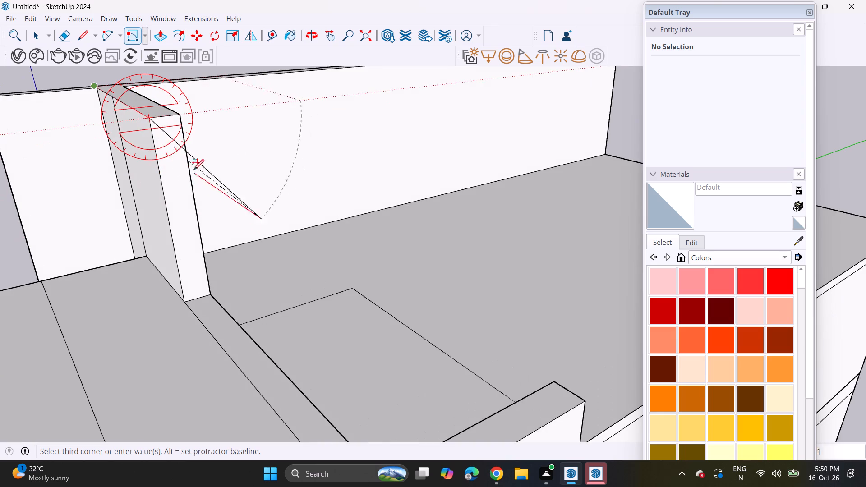
key(6)
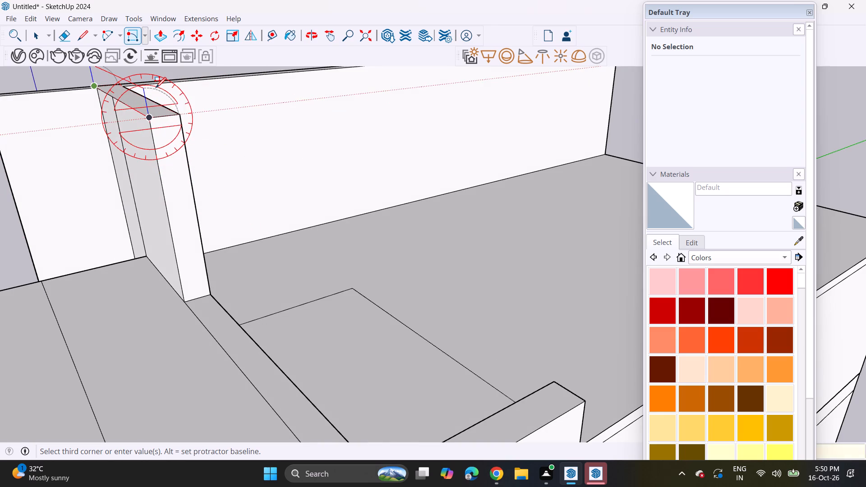
key(Return)
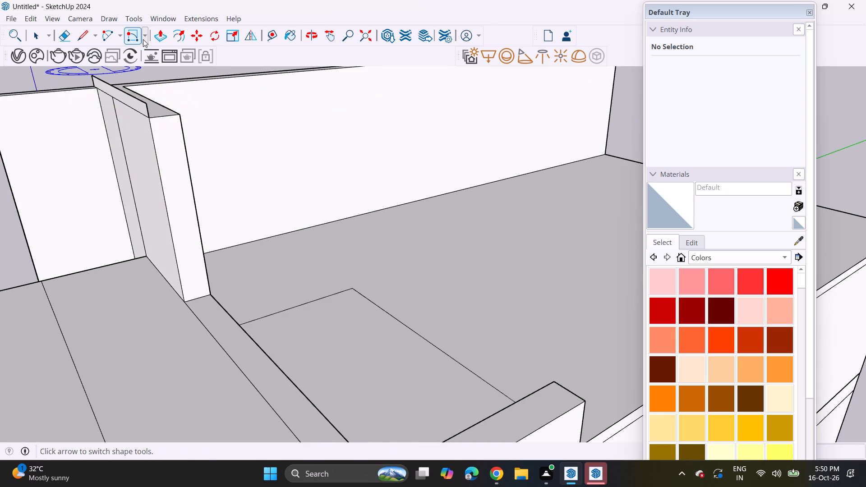
Push/Pull the upright rectangle forward to the side wall's front end, forming a projecting slab over the upper-storey recess.
click(163, 32)
scroll(199, 153, down, 1)
click(138, 110)
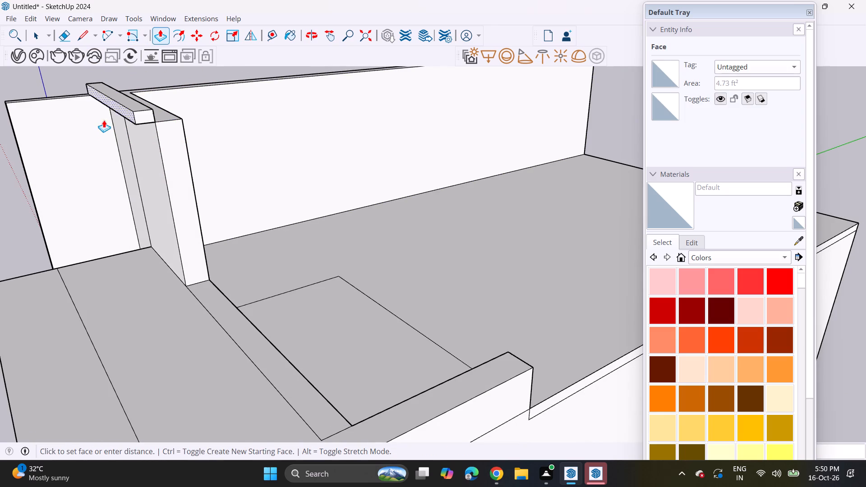
click(30, 189)
middle_drag(161, 127, 116, 131)
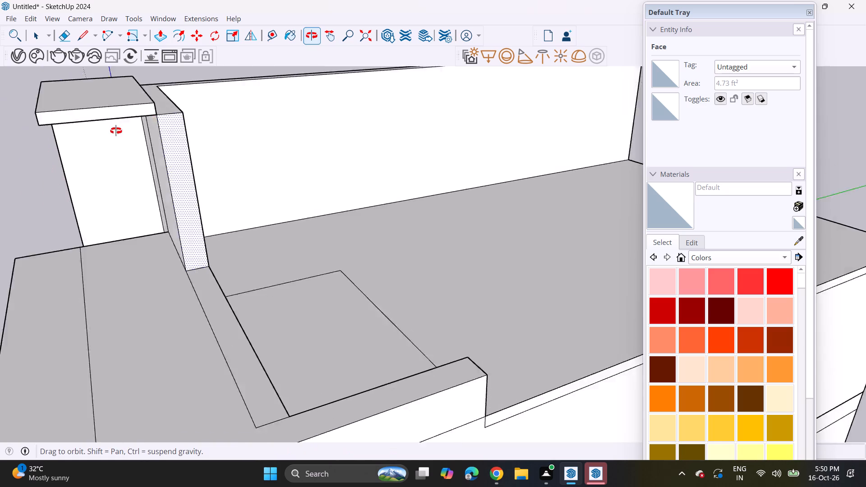
Undo the slab extrusion and Push/Pull the upright rectangle the opposite way, along the long roof wall to its far end.
middle_drag(116, 131, 69, 140)
middle_drag(189, 86, 151, 156)
key(ctrl+z)
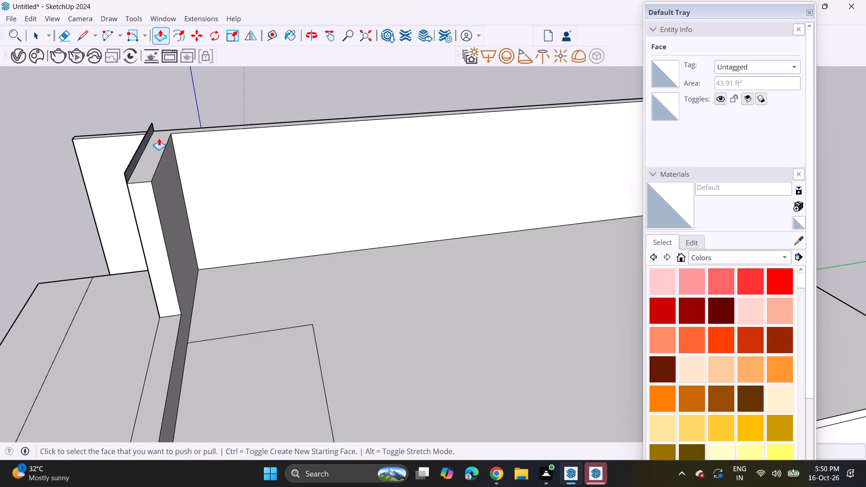
click(142, 151)
scroll(270, 154, down, 2)
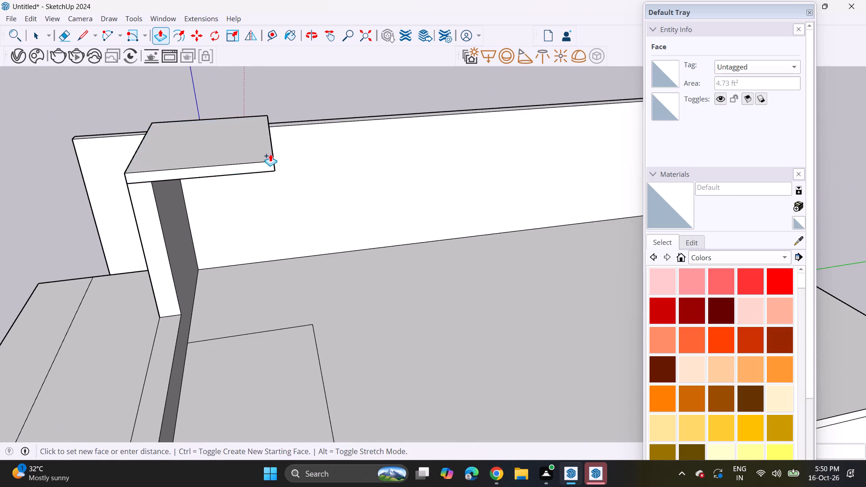
scroll(270, 154, down, 6)
shift+middle_drag(328, 155, 206, 204)
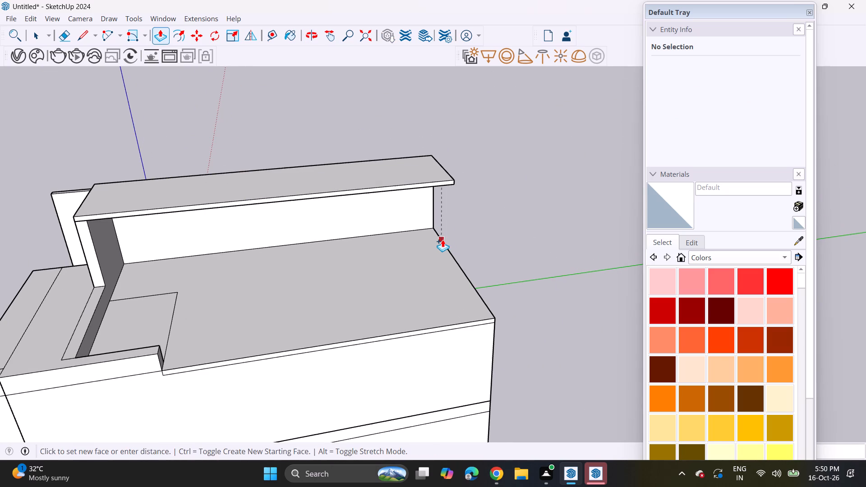
click(442, 239)
Push/Pull the near end face of the roof slab over the upper-storey recess to the side wall's front edge.
middle_drag(175, 262, 393, 200)
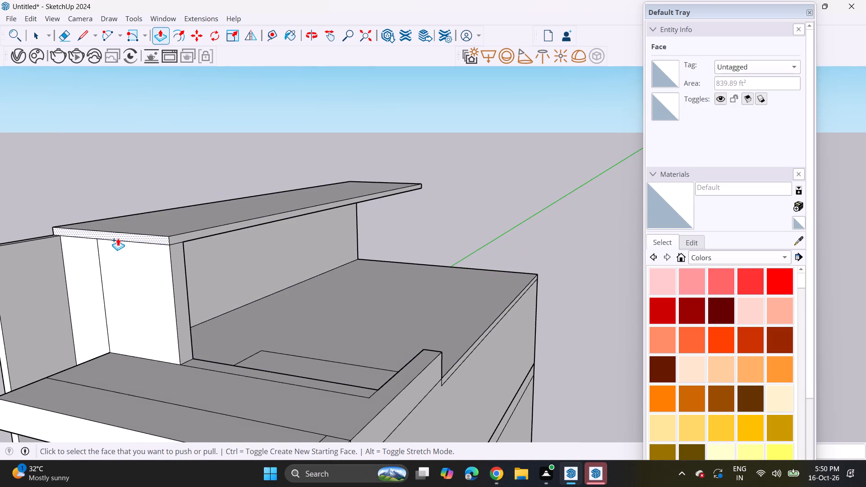
click(118, 238)
scroll(83, 260, down, 6)
shift+middle_drag(94, 262, 159, 256)
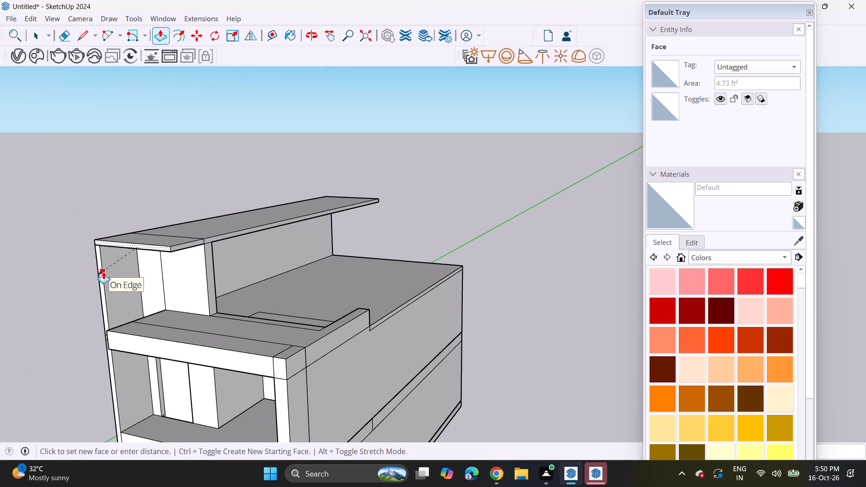
click(105, 271)
Erase the seam lines across the roof slab's top and where its front end joins the side and recess walls.
middle_drag(198, 230, 221, 265)
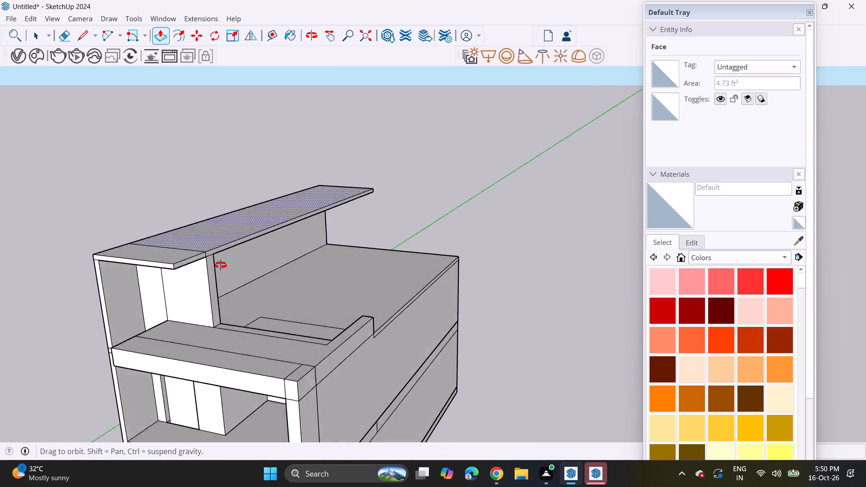
middle_drag(221, 265, 229, 272)
drag(65, 36, 69, 36)
click(157, 270)
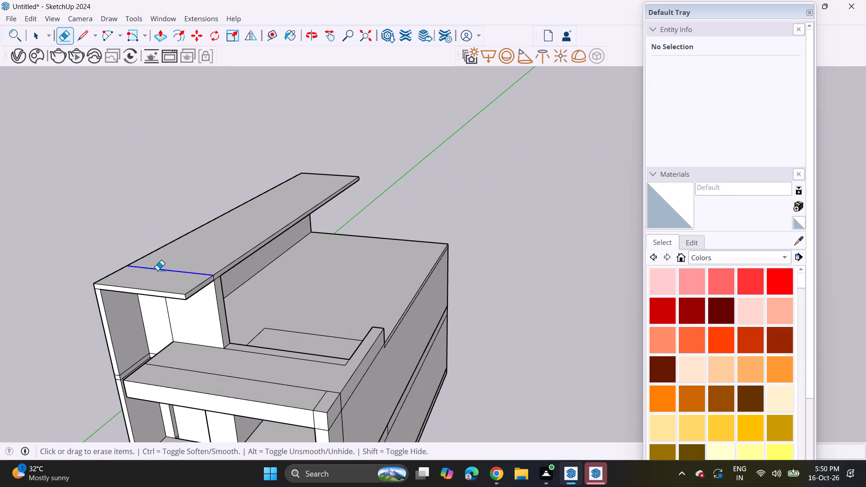
middle_drag(241, 270, 296, 219)
middle_drag(270, 300, 320, 250)
drag(200, 257, 223, 251)
scroll(215, 217, up, 5)
middle_drag(212, 184, 209, 170)
drag(202, 188, 201, 192)
drag(102, 170, 101, 176)
scroll(124, 317, down, 1)
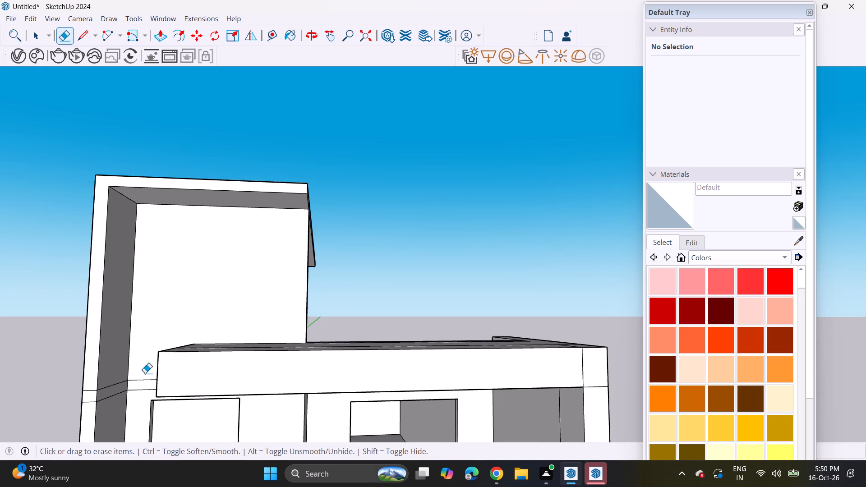
Erase the paired horizontal lines crossing the tall side wall and the recess wall beside the projecting canopy.
shift+middle_drag(142, 373, 143, 335)
scroll(137, 336, down, 3)
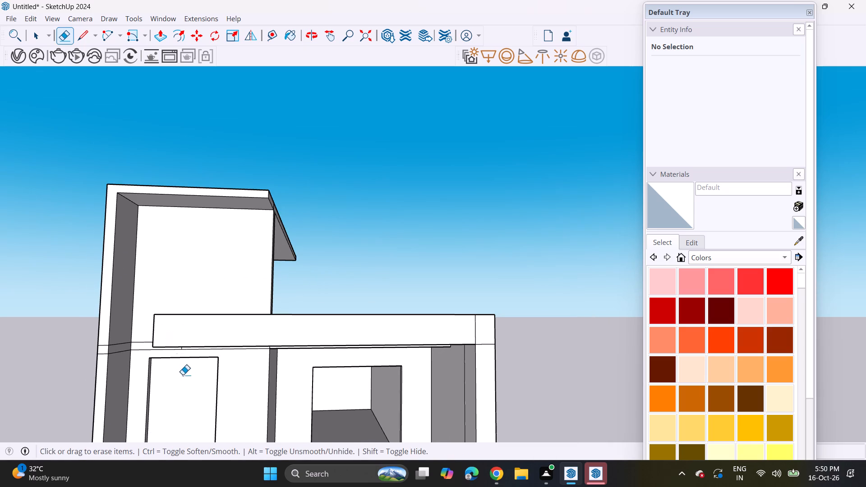
click(103, 345)
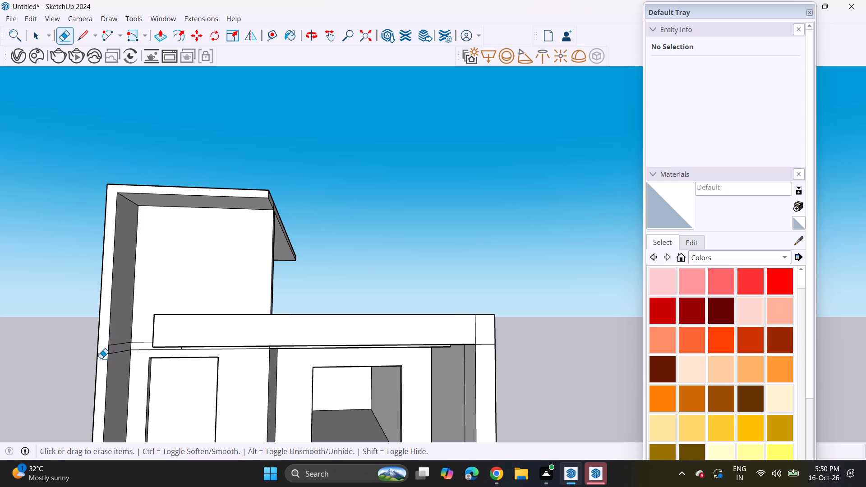
click(101, 353)
drag(120, 342, 118, 357)
drag(142, 342, 140, 353)
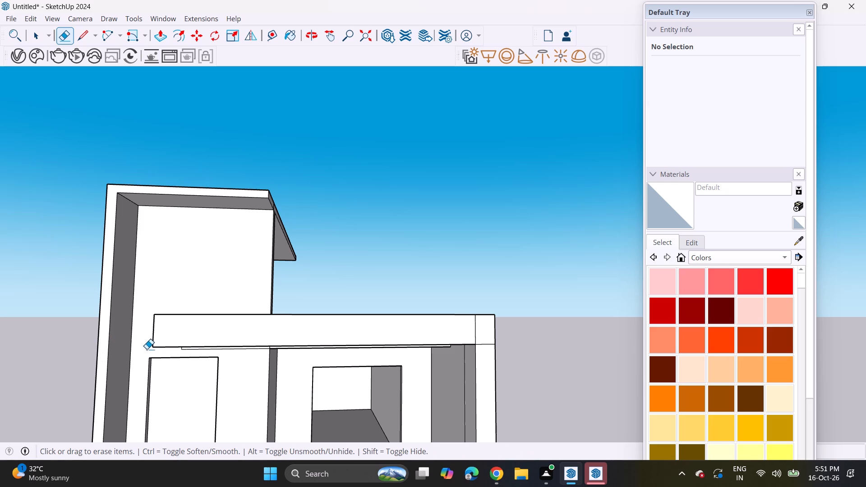
Erase the leftover short lines on the wall just beneath the canopy, above the door and beside the balcony opening.
middle_drag(204, 346, 200, 321)
scroll(198, 354, up, 4)
click(202, 344)
click(189, 347)
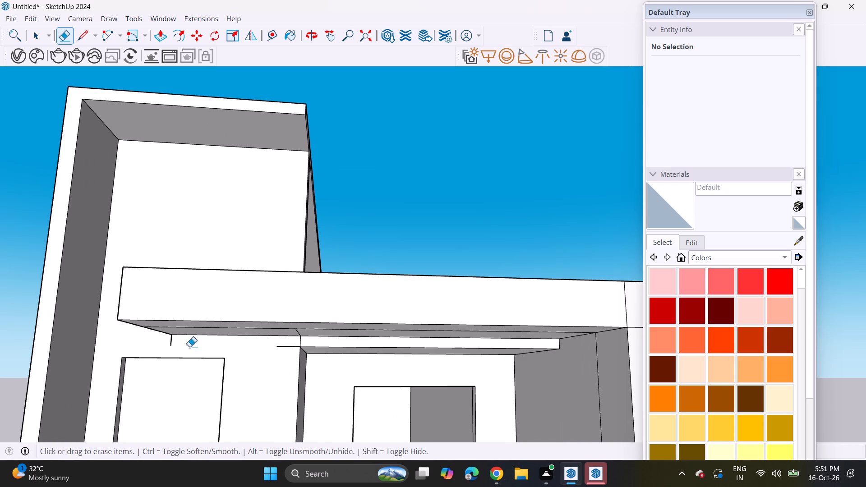
click(168, 345)
click(287, 347)
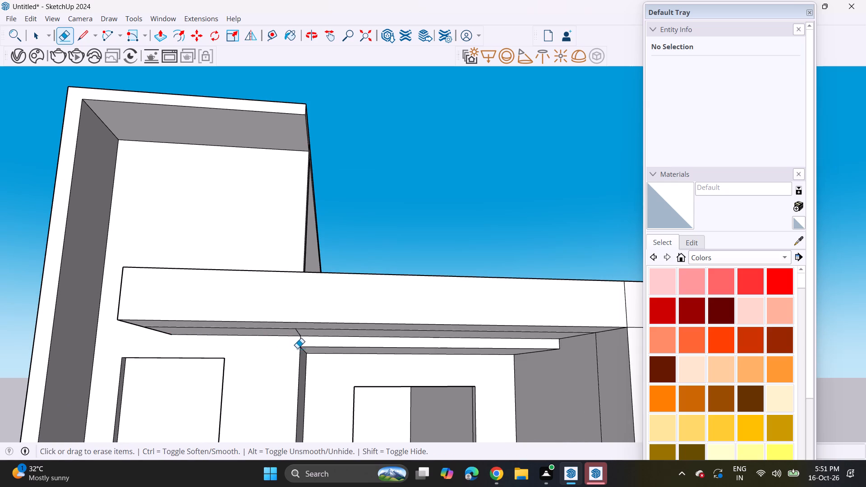
click(302, 341)
click(301, 341)
Erase the dividing lines on the canopy's underside so it forms one continuous face.
middle_drag(327, 335, 327, 310)
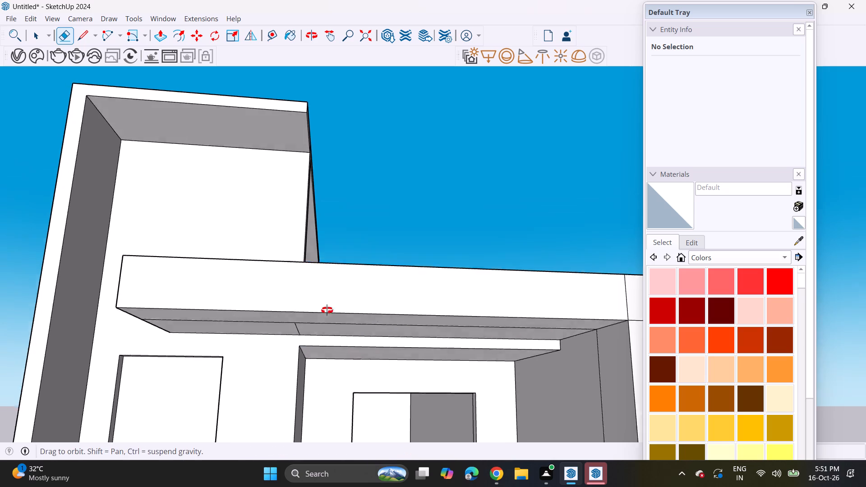
middle_drag(327, 310, 326, 305)
click(309, 311)
drag(300, 314, 296, 317)
drag(281, 315, 283, 321)
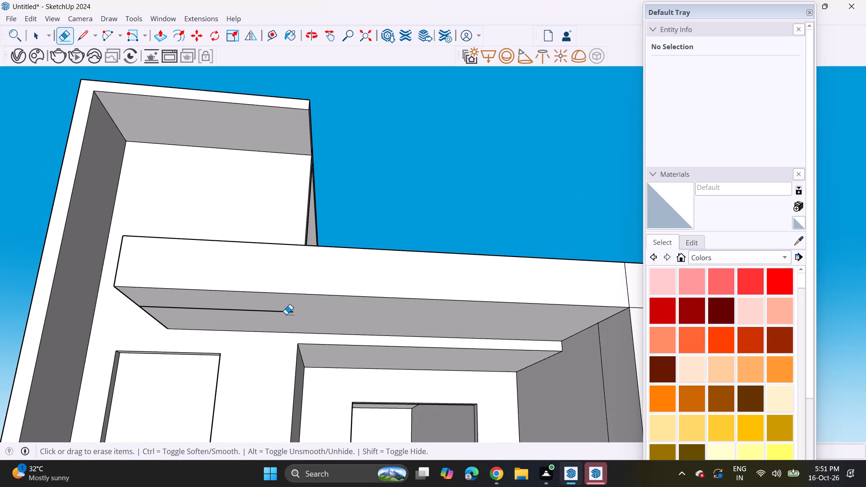
drag(286, 310, 286, 314)
Push/Pull the canopy's underside down until it is level with the ceiling of the recessed top balcony.
scroll(295, 327, down, 6)
middle_drag(375, 340, 365, 389)
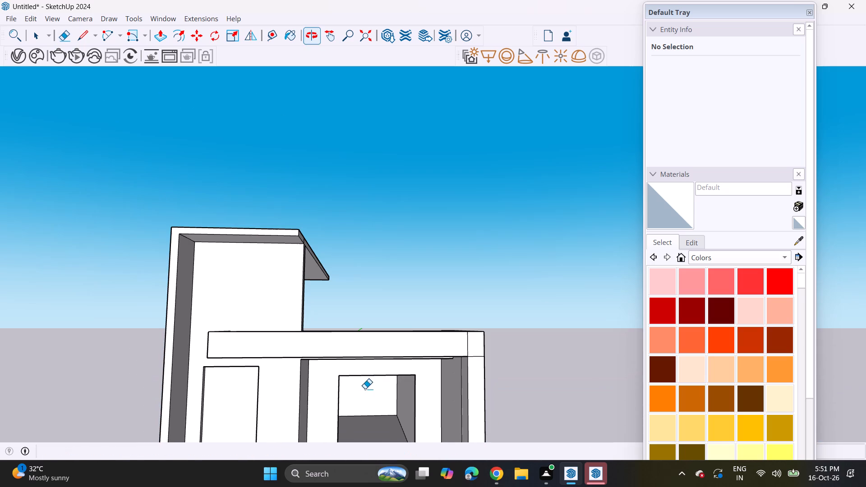
scroll(359, 381, down, 1)
middle_drag(359, 380, 370, 347)
middle_drag(379, 347, 379, 334)
scroll(379, 347, up, 5)
scroll(360, 313, up, 1)
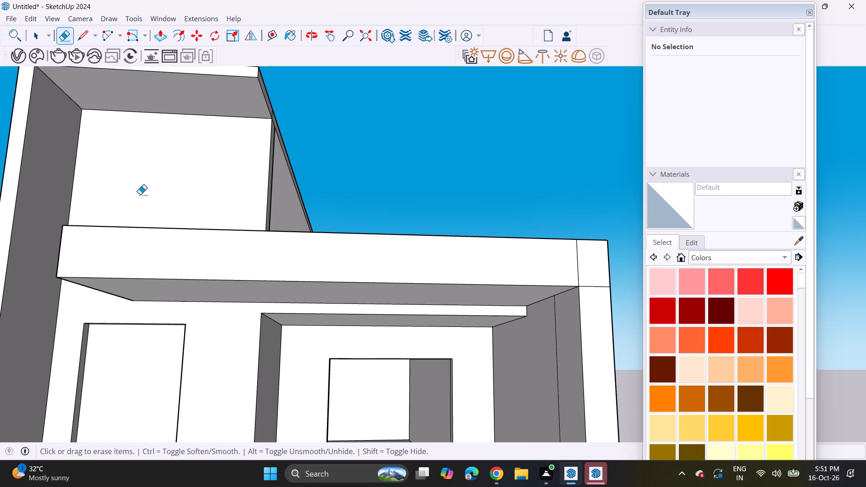
click(166, 30)
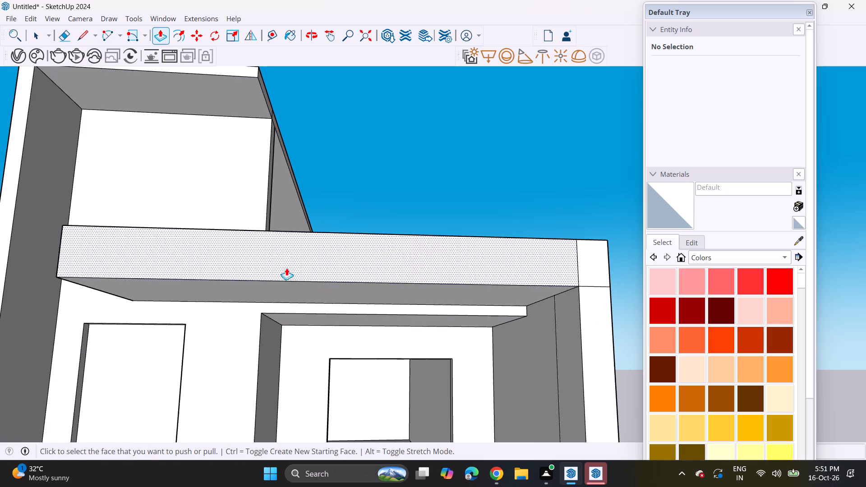
click(302, 293)
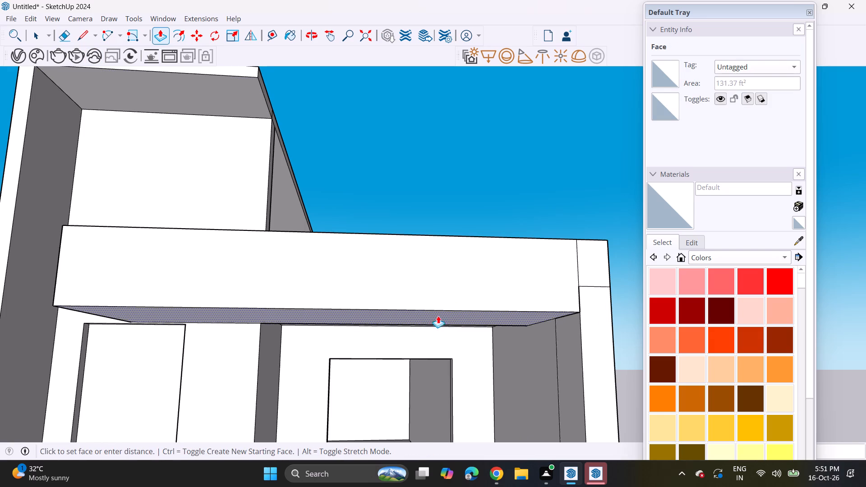
middle_drag(428, 259, 438, 199)
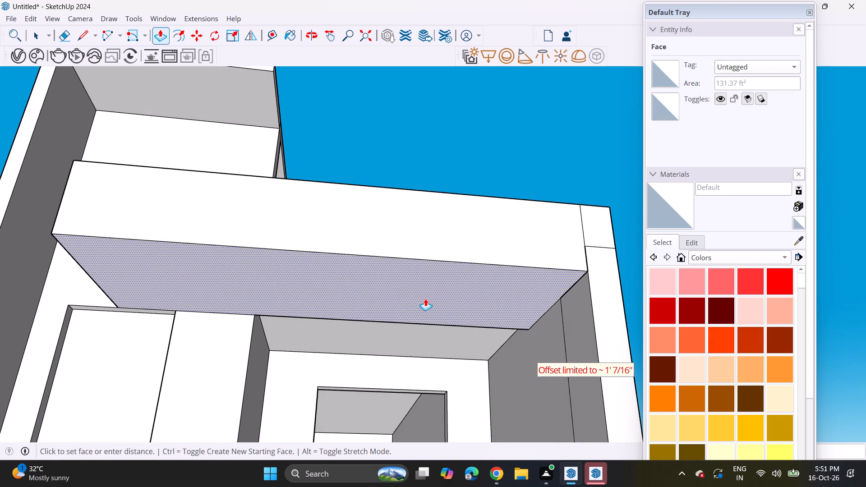
click(341, 340)
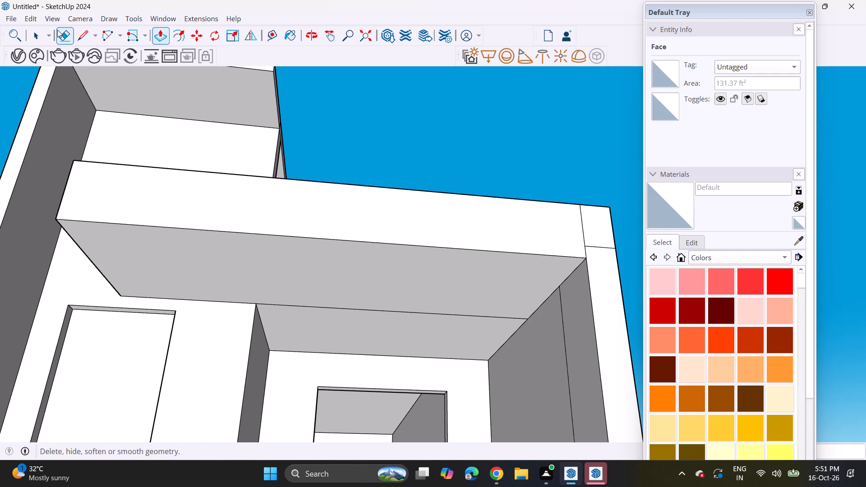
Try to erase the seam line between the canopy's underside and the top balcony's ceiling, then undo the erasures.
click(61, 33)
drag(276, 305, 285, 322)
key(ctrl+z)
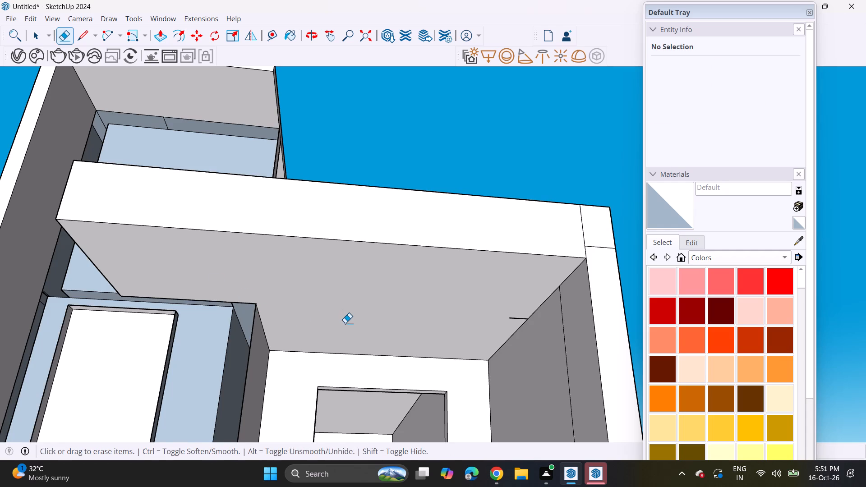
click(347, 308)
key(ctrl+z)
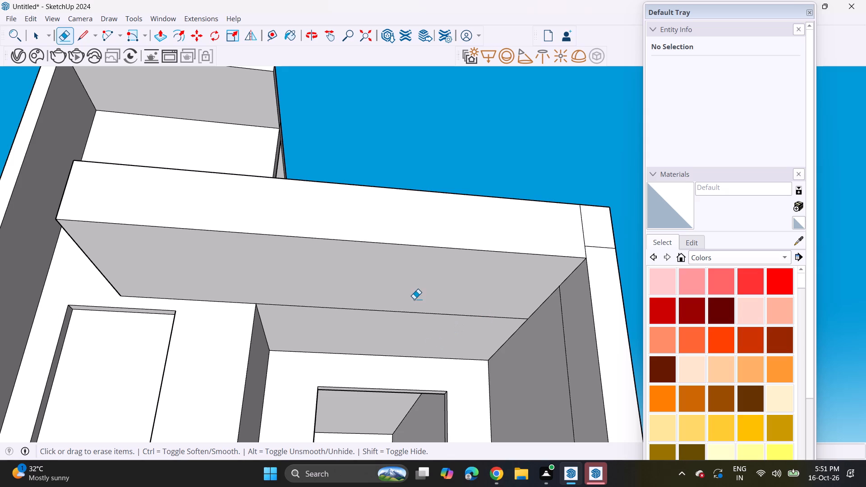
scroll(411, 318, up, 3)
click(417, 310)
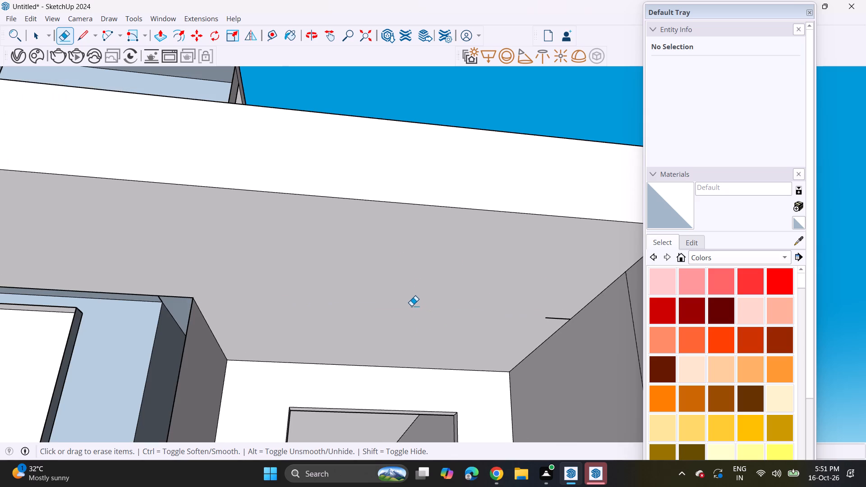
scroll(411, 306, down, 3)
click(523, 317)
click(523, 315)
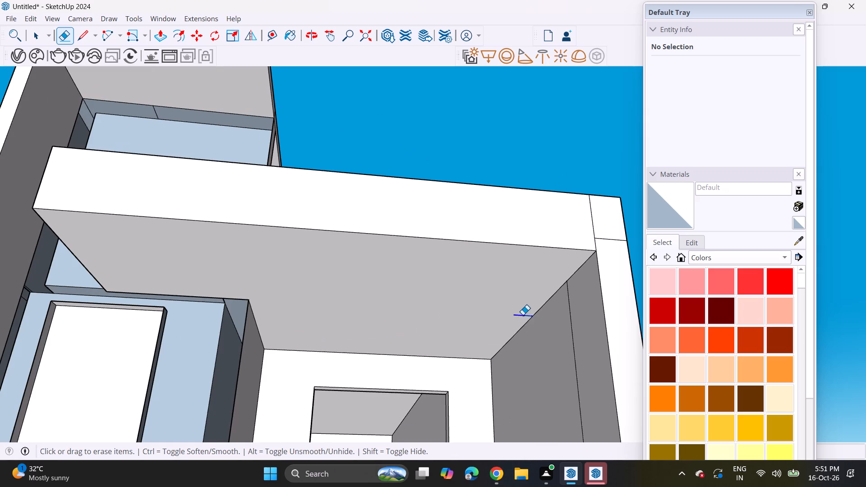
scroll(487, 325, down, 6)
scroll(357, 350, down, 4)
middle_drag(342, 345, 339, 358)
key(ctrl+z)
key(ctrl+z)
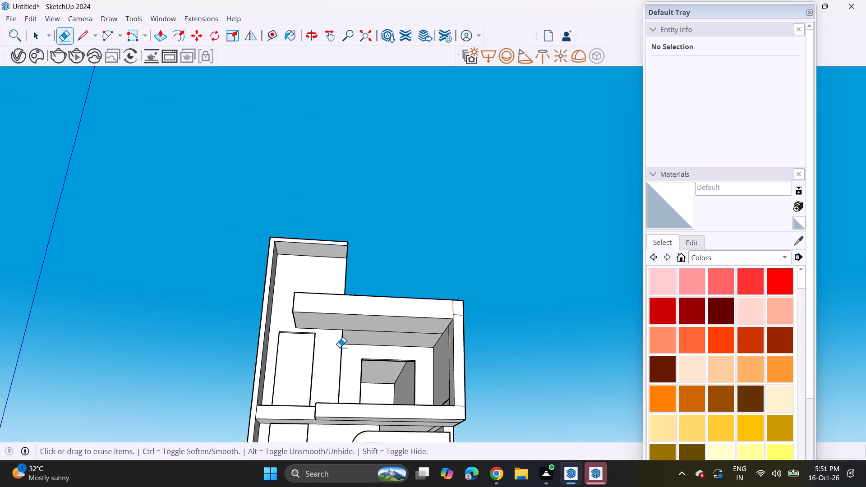
Erase the top and inner edges of the small rectangle at the base of the top balcony's inner side wall.
middle_drag(381, 334, 364, 423)
middle_drag(356, 413, 352, 368)
scroll(392, 366, up, 1)
scroll(480, 361, up, 6)
middle_drag(424, 367, 512, 363)
scroll(501, 361, up, 4)
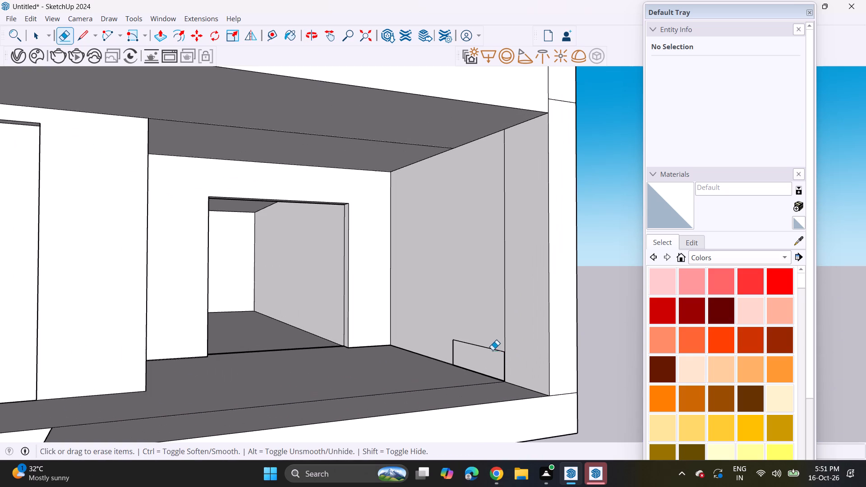
click(493, 348)
click(455, 348)
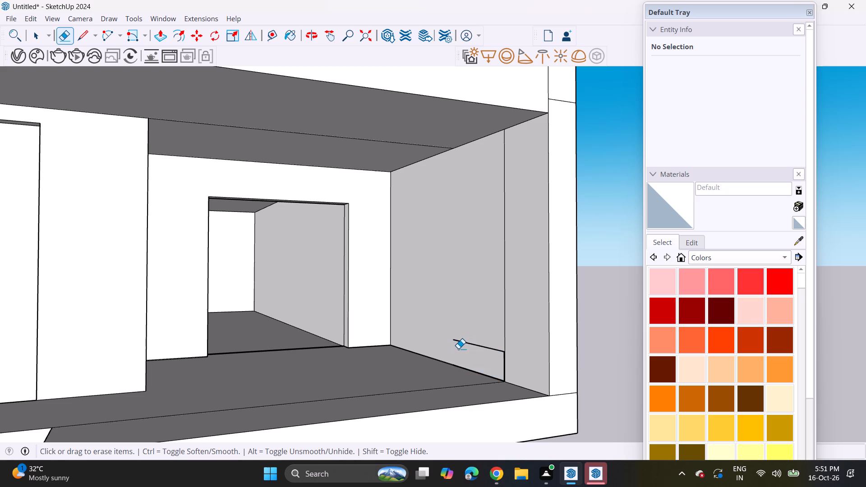
scroll(458, 349, up, 2)
click(463, 340)
click(454, 337)
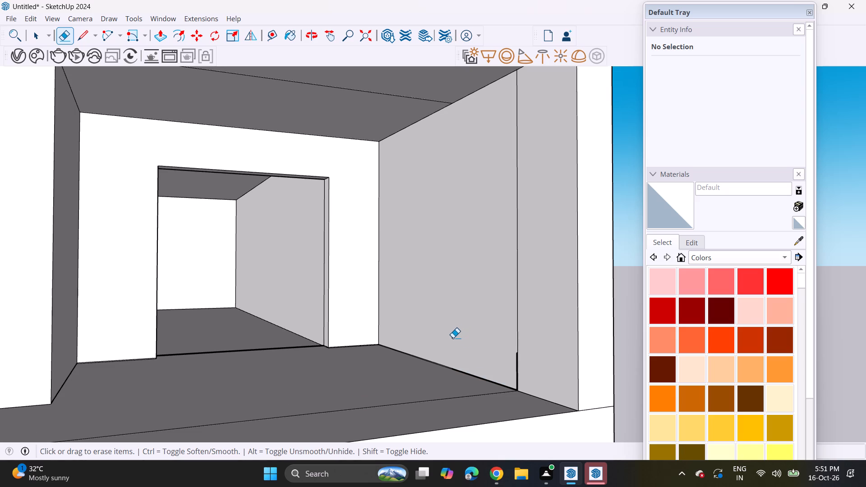
click(453, 338)
Erase the seam lines at the canopy's front corner and the vertical line on the top balcony's inner side wall.
scroll(456, 330, down, 4)
shift+middle_drag(470, 311, 463, 269)
shift+middle_drag(457, 255, 481, 329)
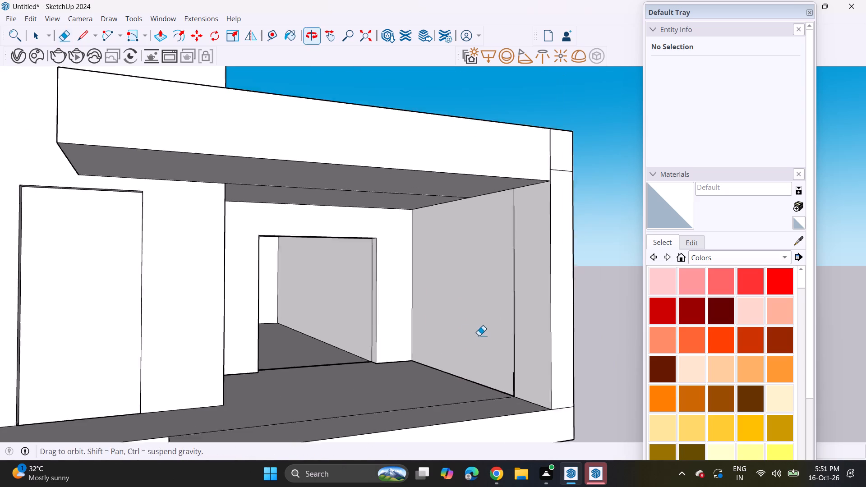
middle_drag(468, 322, 466, 295)
drag(559, 152, 567, 174)
drag(553, 152, 528, 157)
scroll(512, 169, down, 3)
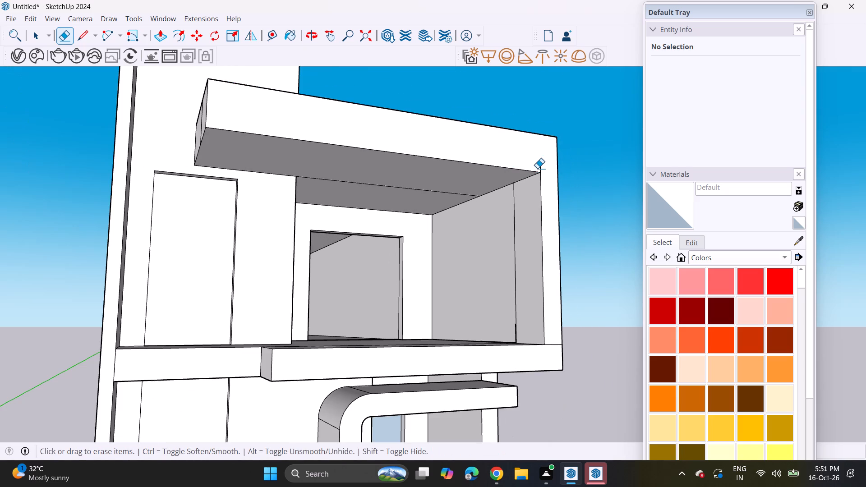
click(540, 168)
middle_drag(539, 237, 512, 228)
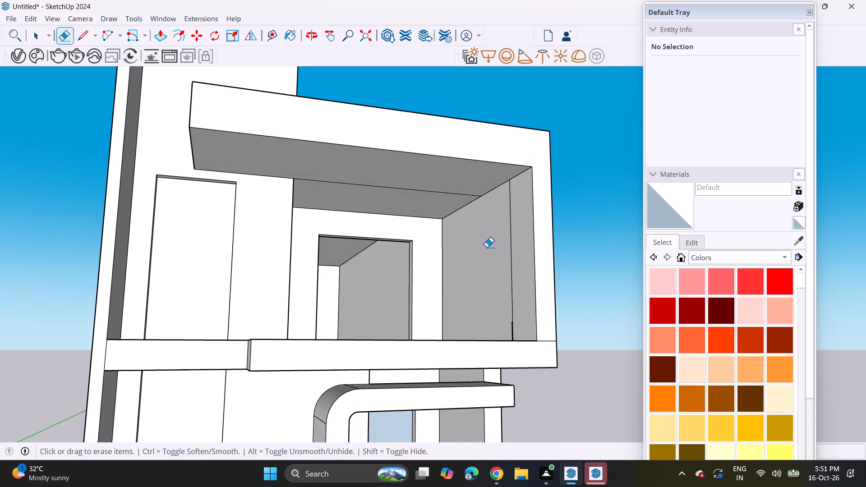
click(513, 298)
click(514, 324)
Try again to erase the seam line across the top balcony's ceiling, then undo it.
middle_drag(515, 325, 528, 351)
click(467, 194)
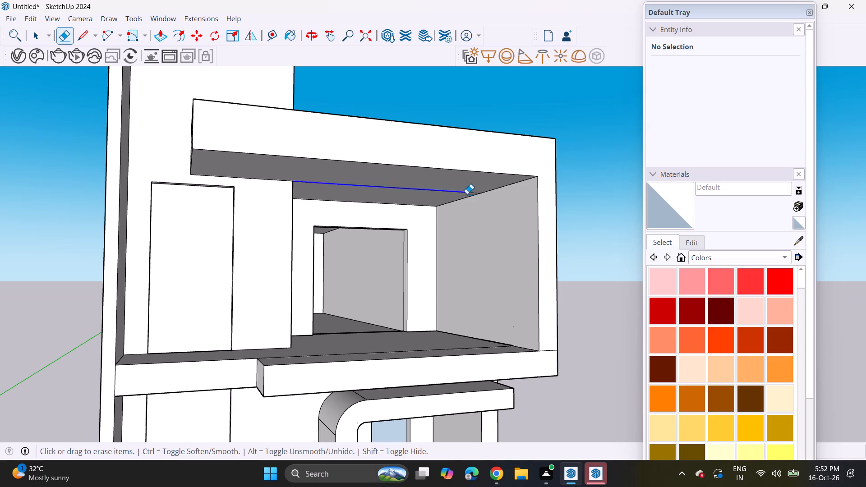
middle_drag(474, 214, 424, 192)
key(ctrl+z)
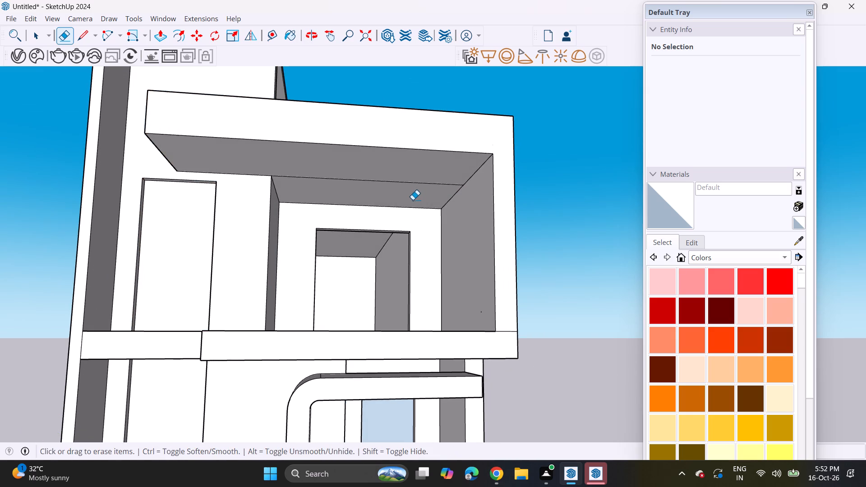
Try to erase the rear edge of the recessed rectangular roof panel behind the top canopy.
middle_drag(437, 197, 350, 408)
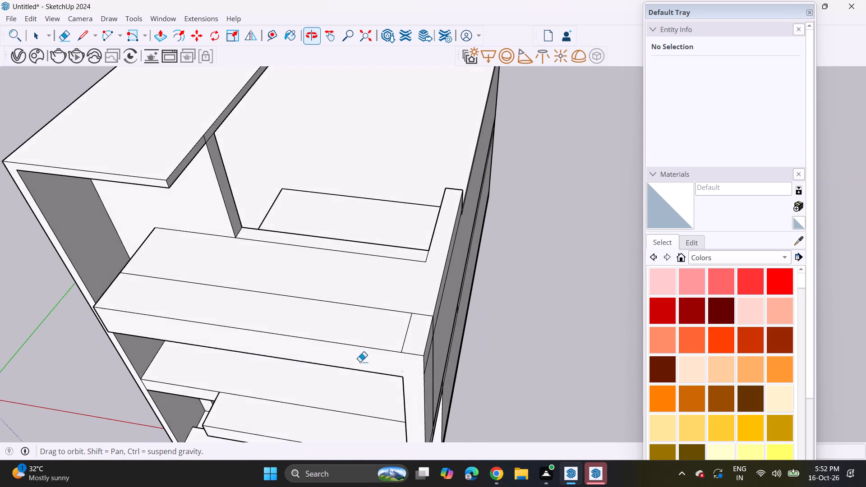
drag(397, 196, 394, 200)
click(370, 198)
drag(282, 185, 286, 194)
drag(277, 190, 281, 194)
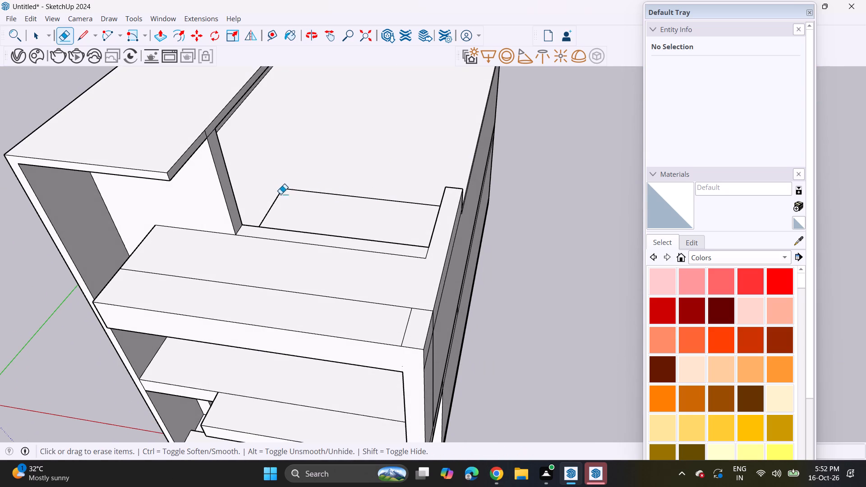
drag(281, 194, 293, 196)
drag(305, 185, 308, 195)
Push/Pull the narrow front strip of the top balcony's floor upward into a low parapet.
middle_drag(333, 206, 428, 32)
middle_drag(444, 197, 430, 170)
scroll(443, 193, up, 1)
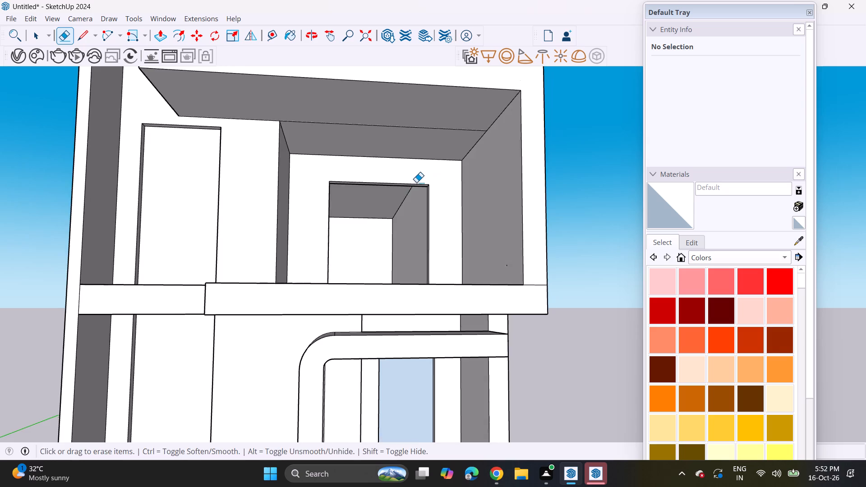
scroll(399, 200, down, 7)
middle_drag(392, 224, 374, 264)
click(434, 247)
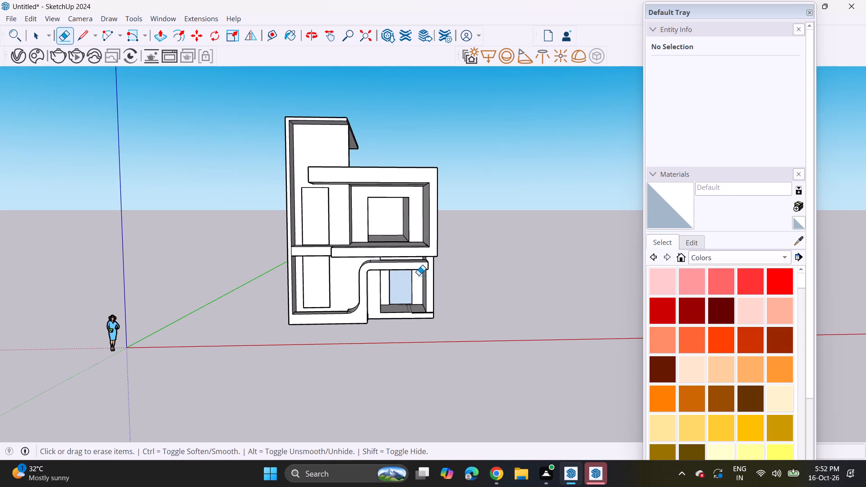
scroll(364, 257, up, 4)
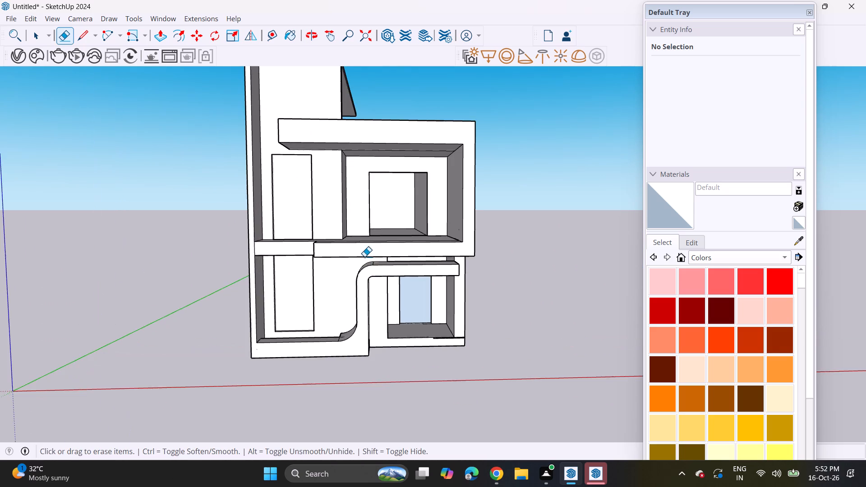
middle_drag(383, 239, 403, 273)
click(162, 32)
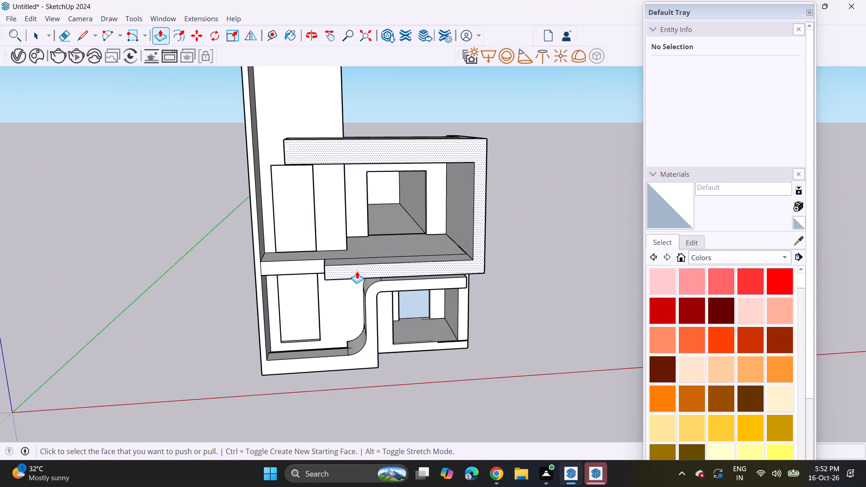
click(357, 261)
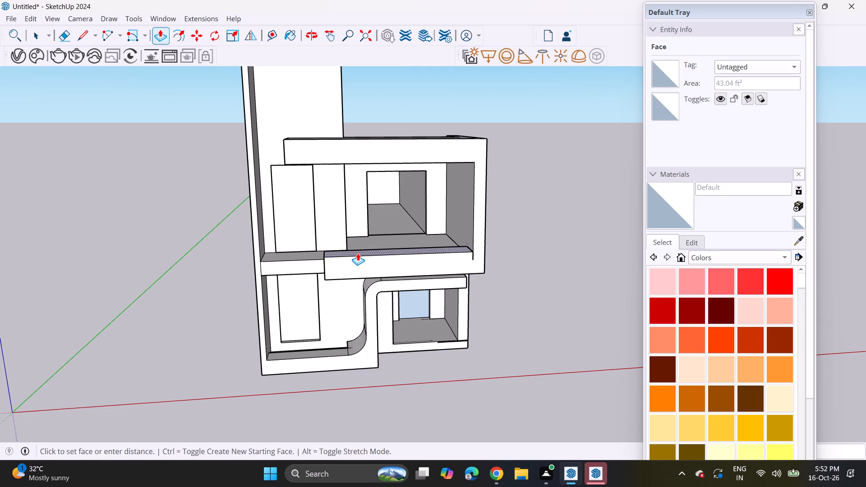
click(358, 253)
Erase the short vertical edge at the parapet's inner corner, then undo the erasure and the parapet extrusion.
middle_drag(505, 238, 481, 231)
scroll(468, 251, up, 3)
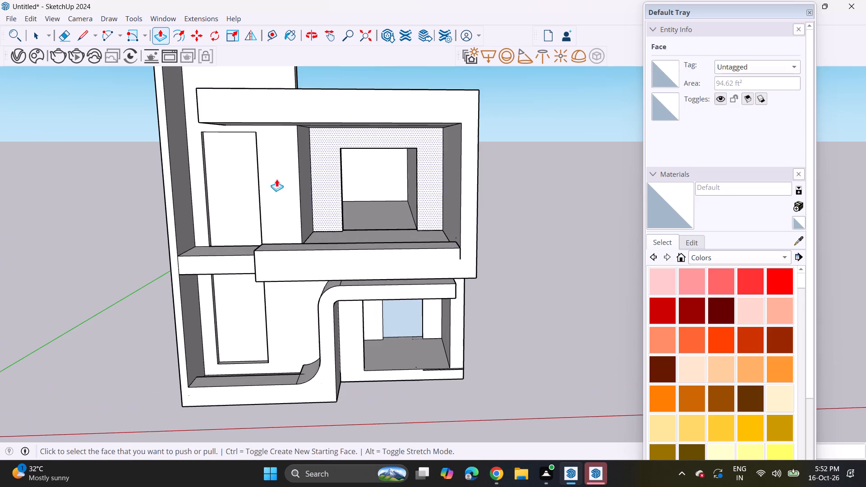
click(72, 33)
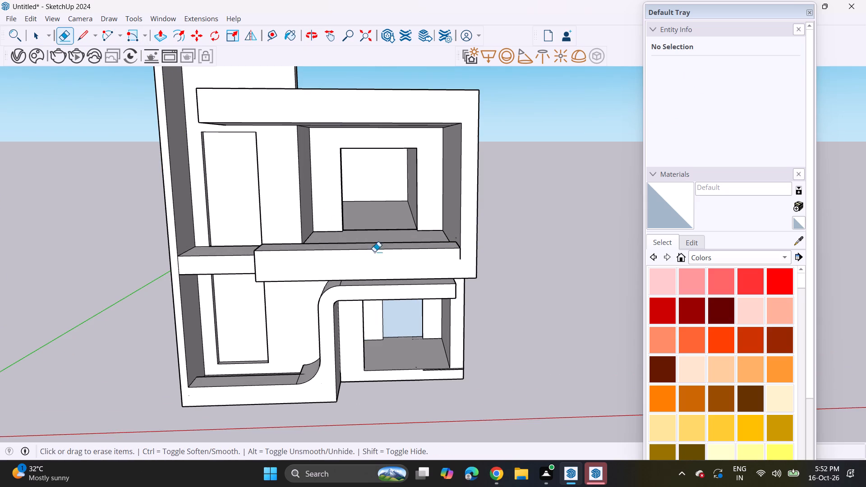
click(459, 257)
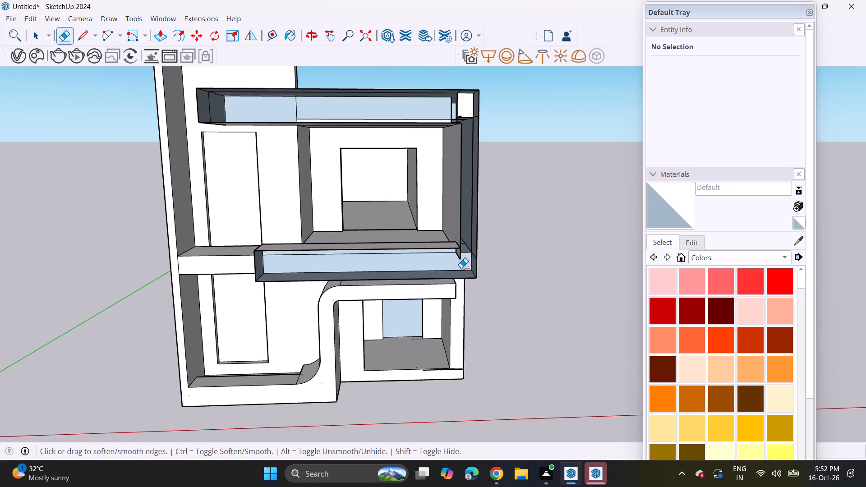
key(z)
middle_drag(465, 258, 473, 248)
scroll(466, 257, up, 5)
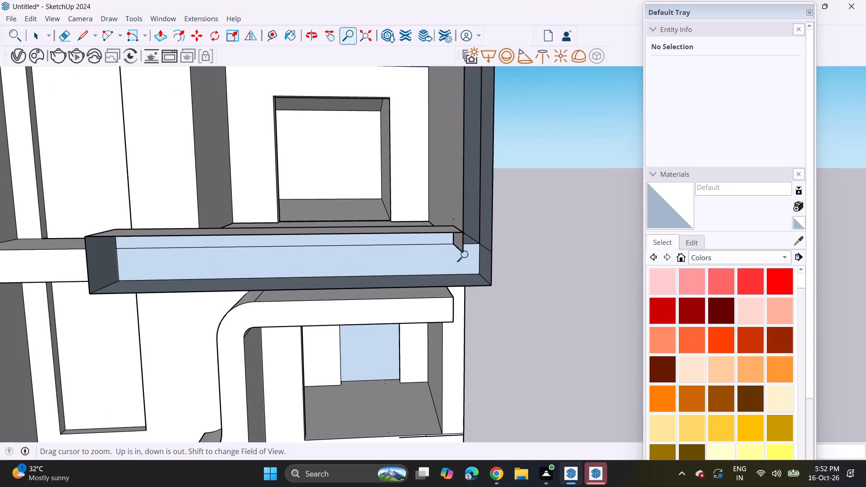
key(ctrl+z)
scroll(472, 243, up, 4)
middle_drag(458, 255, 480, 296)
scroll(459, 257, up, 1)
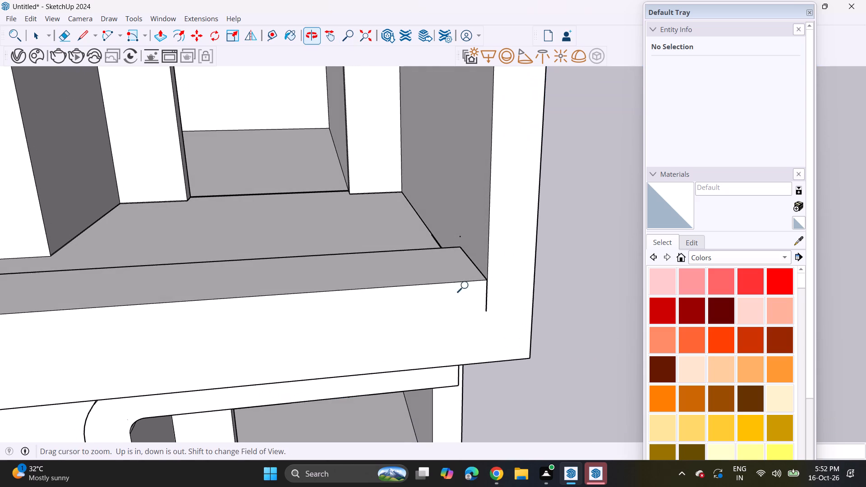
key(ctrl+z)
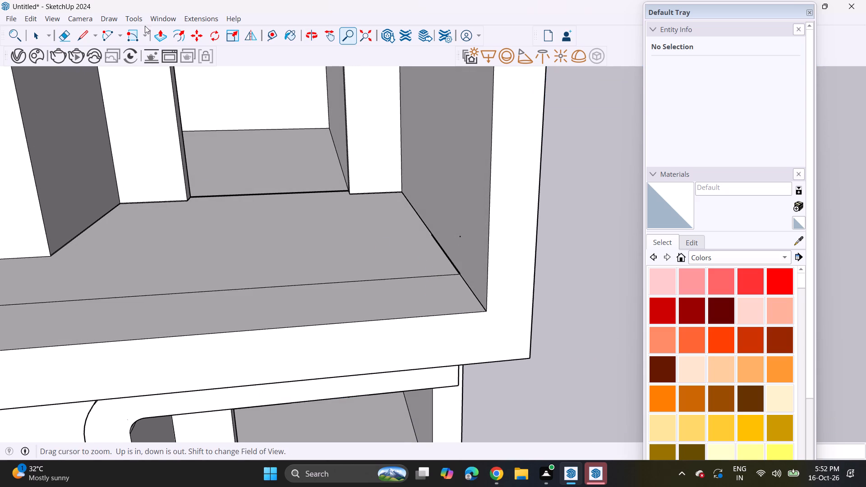
Draw a low parapet profile on the top balcony's inner side wall, from the floor seam line to the wall's front edge.
click(88, 36)
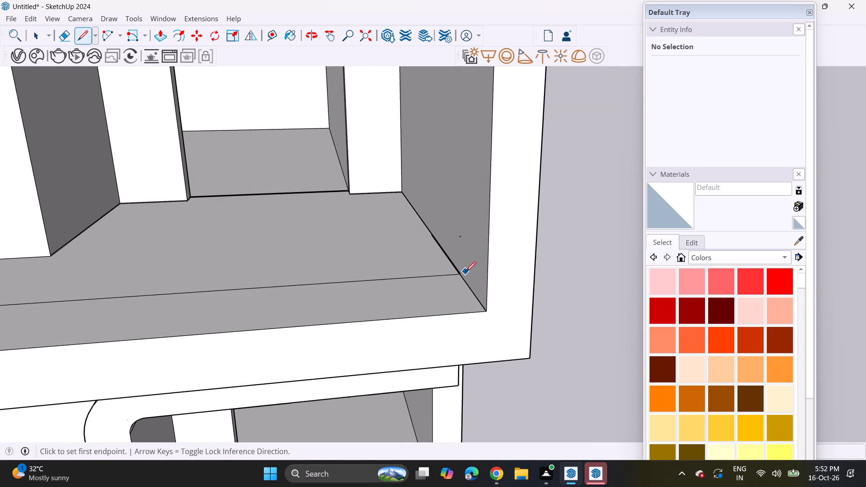
click(460, 273)
click(463, 230)
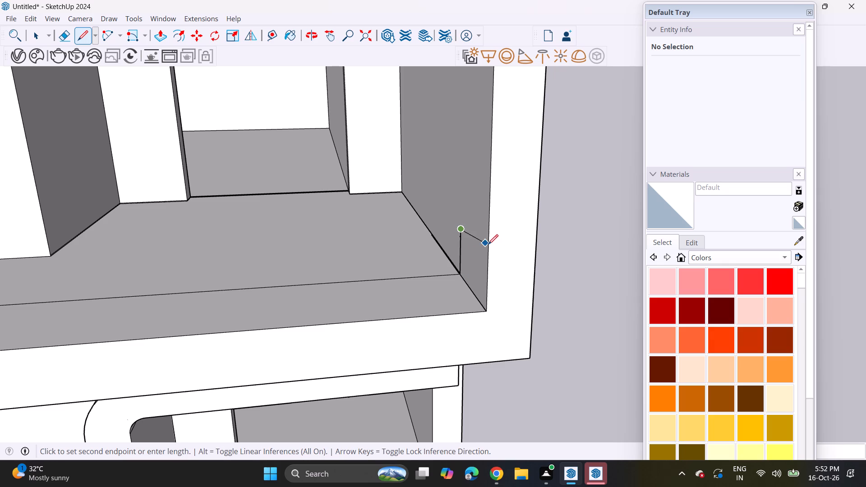
click(490, 257)
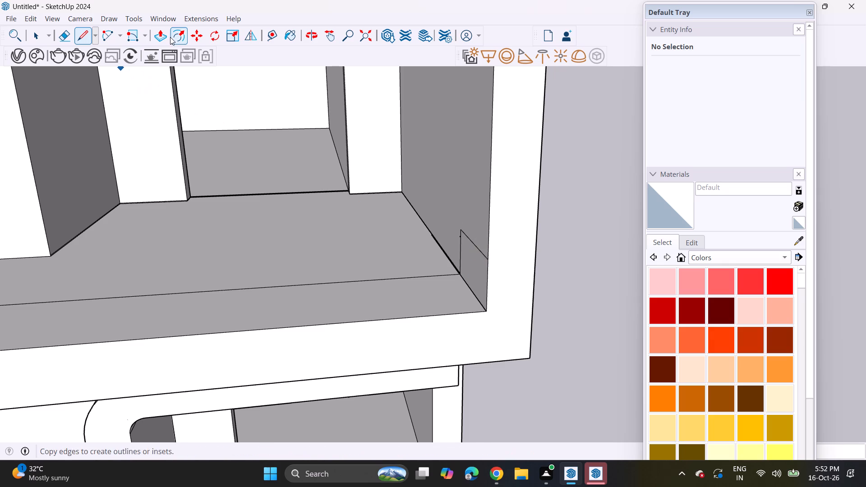
Extrude the parapet profile along the balcony's front edge to the slab's far end.
click(160, 40)
click(481, 288)
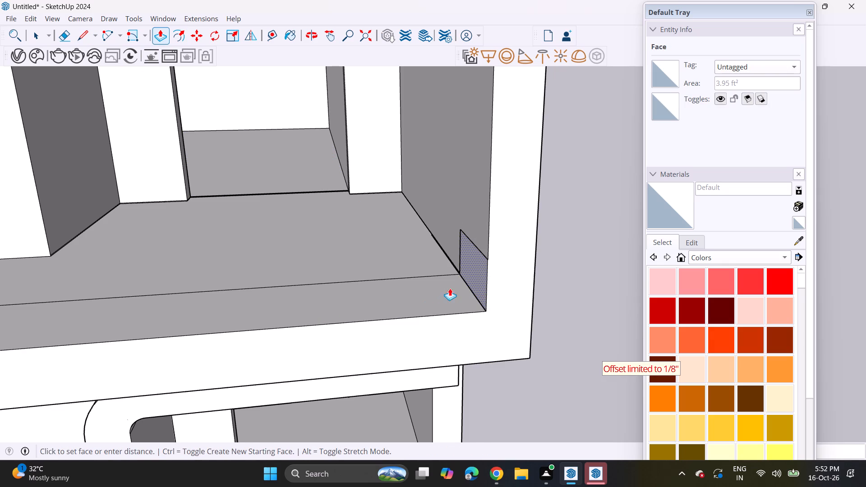
scroll(331, 313, down, 4)
shift+middle_drag(340, 318, 508, 286)
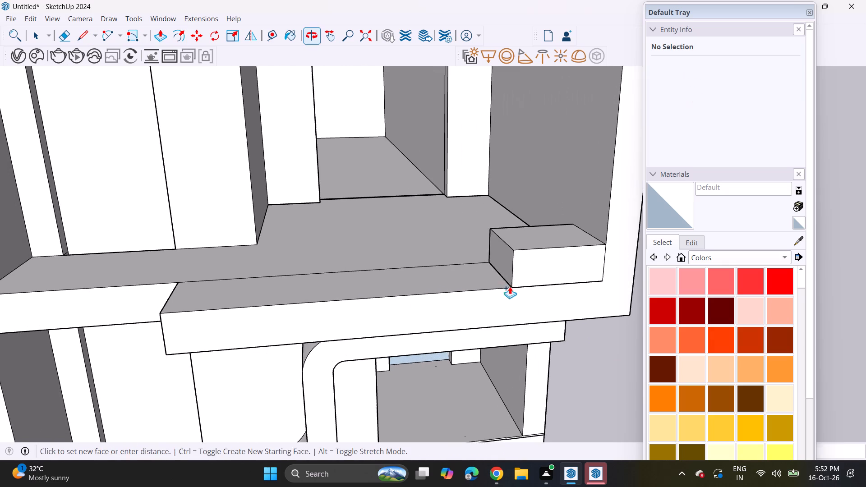
click(165, 326)
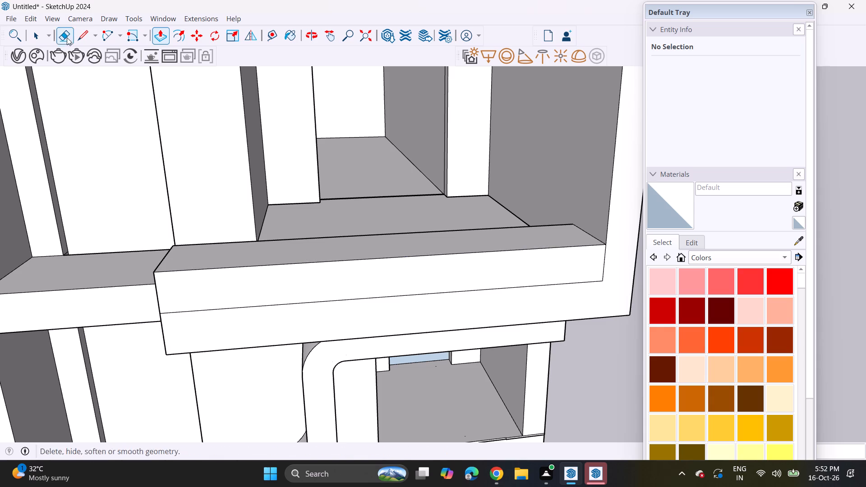
Erase the seam line between parapet and slab front and the short vertical edge at the parapet's corner.
click(65, 29)
drag(221, 306, 223, 312)
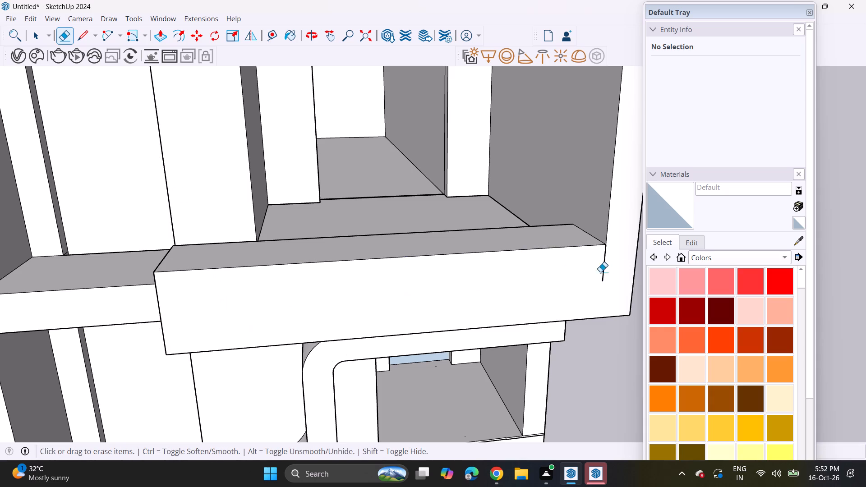
drag(614, 271, 609, 272)
drag(595, 278, 591, 279)
drag(606, 274, 600, 279)
Push the floor slab's underside slightly upward and repeat the same distance on the underside of the projecting balcony.
middle_drag(586, 282, 562, 236)
scroll(530, 229, down, 8)
shift+middle_drag(525, 246, 523, 271)
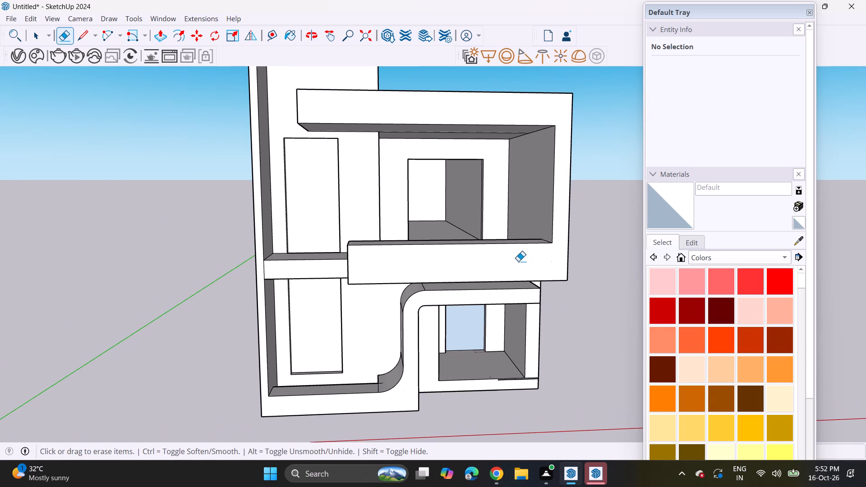
middle_drag(506, 270, 476, 246)
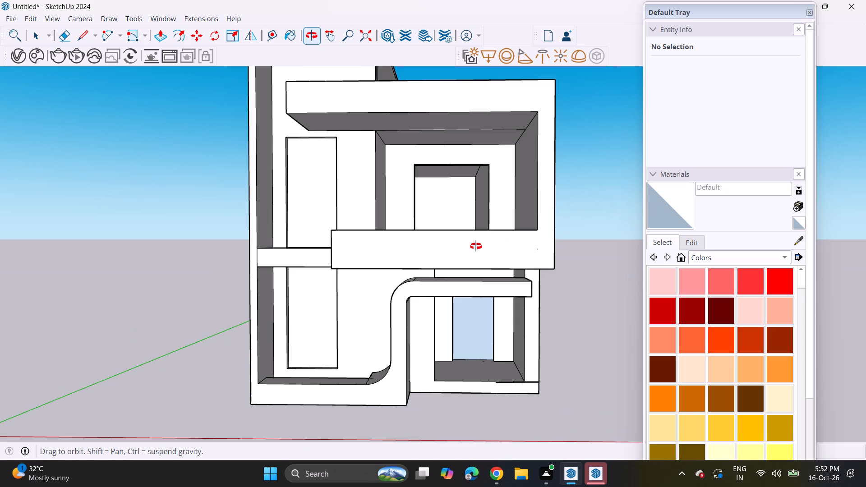
middle_drag(476, 246, 482, 206)
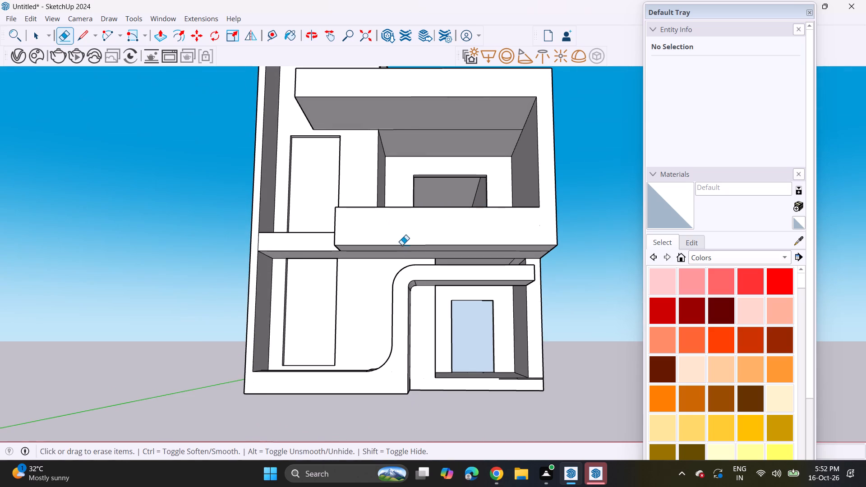
scroll(395, 257, up, 1)
click(161, 33)
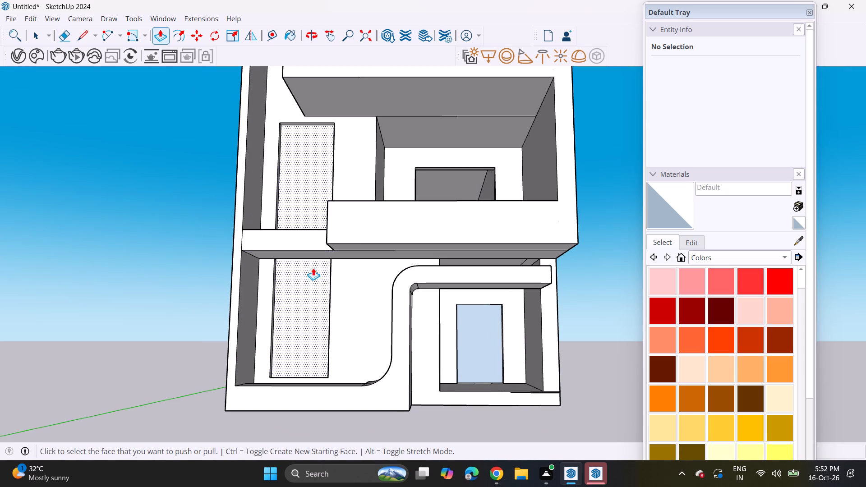
click(322, 257)
click(322, 253)
double_click(346, 244)
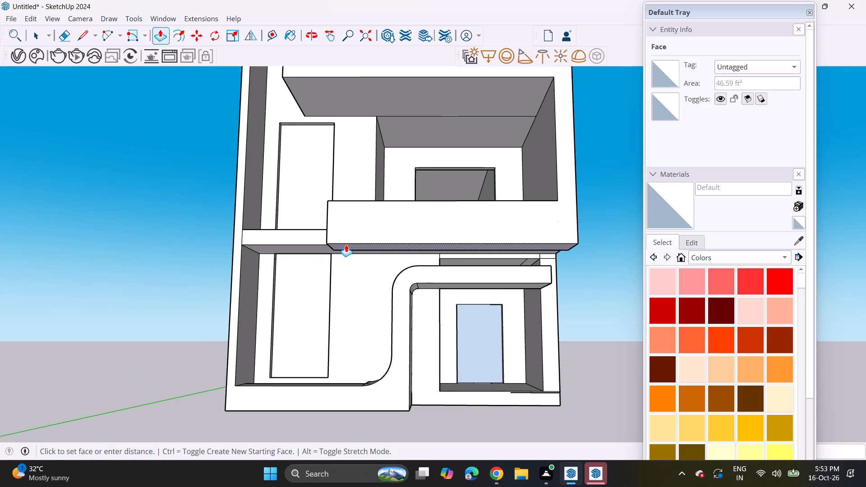
Repeat the same upward push on the ceiling of the ground-floor recess.
middle_drag(400, 252, 411, 277)
middle_drag(522, 267, 512, 254)
scroll(514, 255, up, 1)
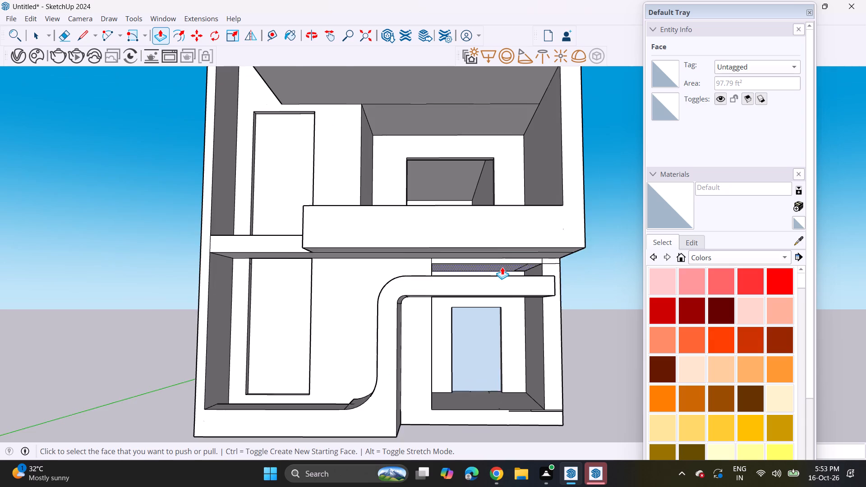
scroll(502, 267, up, 3)
double_click(499, 269)
Erase the leftover small rectangle and diagonal edge at the back corner of the ground-floor recess ceiling.
middle_drag(517, 268, 507, 269)
scroll(531, 268, up, 4)
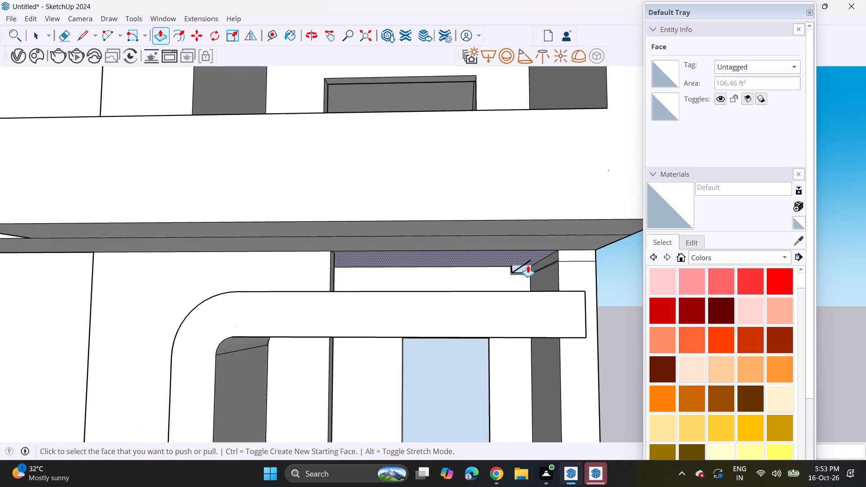
scroll(528, 265, up, 2)
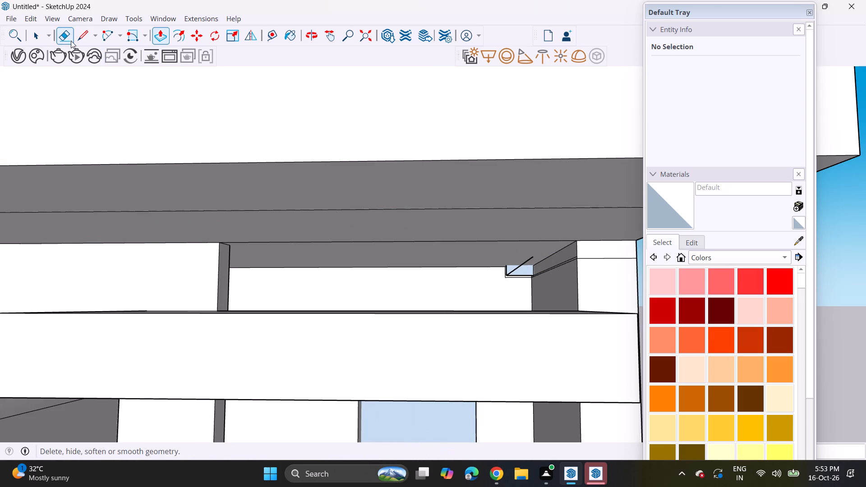
click(65, 29)
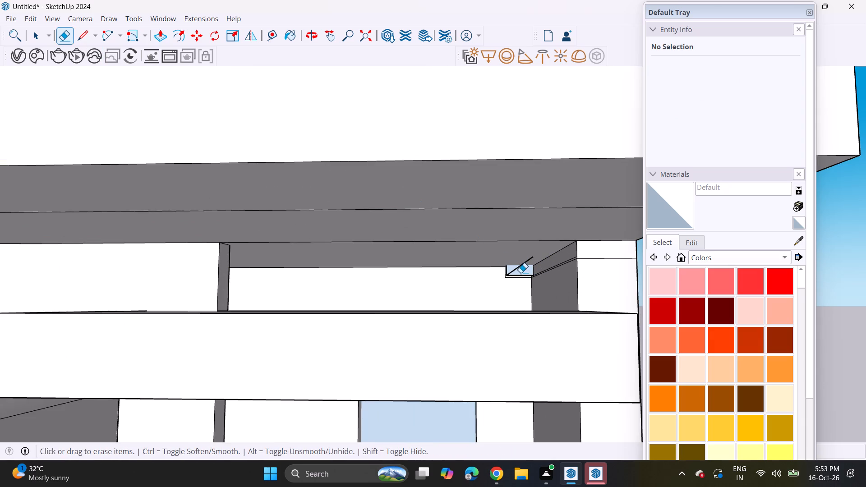
click(521, 273)
drag(517, 277, 518, 281)
click(504, 274)
click(507, 272)
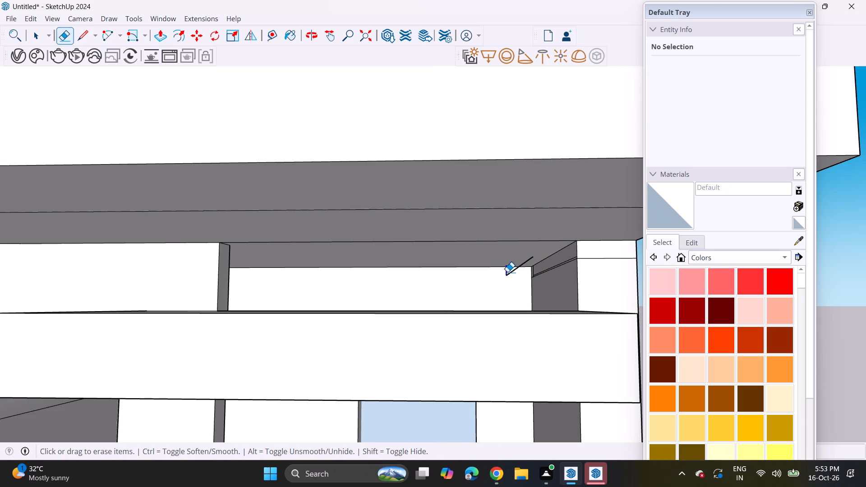
click(510, 274)
Erase the stray seam lines and edge stub on the ground-floor recess's inner side wall, undoing a mistaken erasure.
drag(543, 272, 546, 276)
click(547, 272)
click(533, 276)
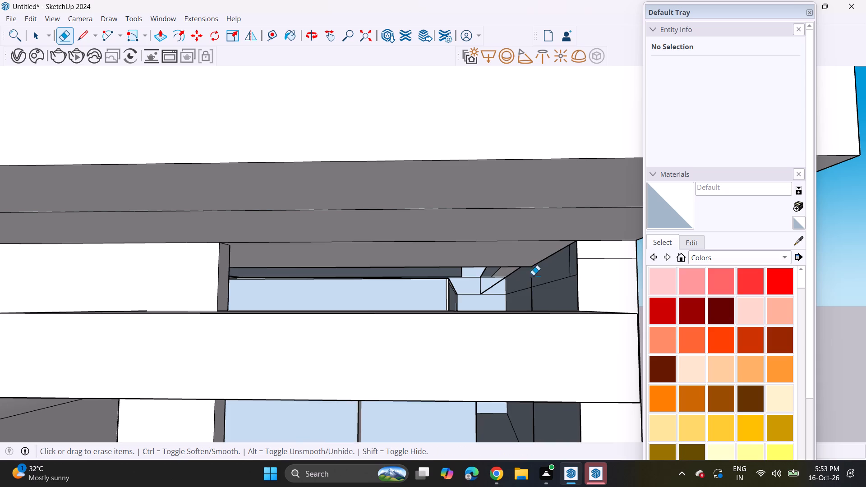
key(ctrl+z)
click(534, 273)
click(533, 274)
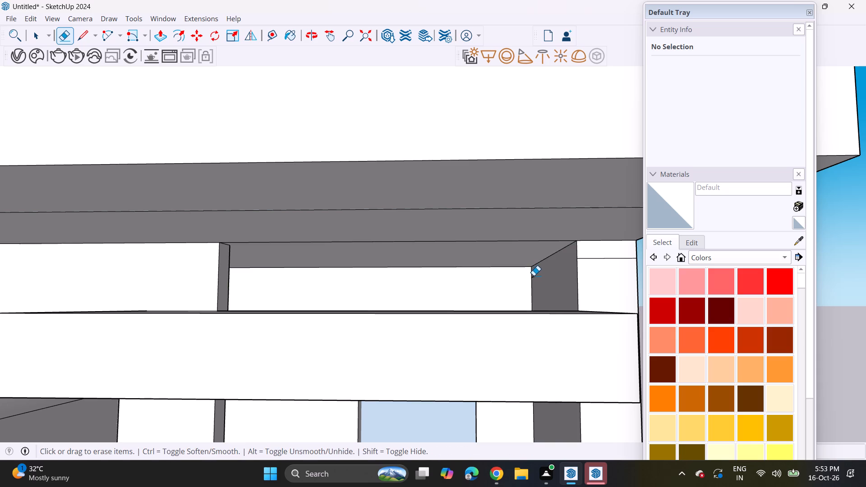
click(534, 276)
scroll(531, 285, up, 6)
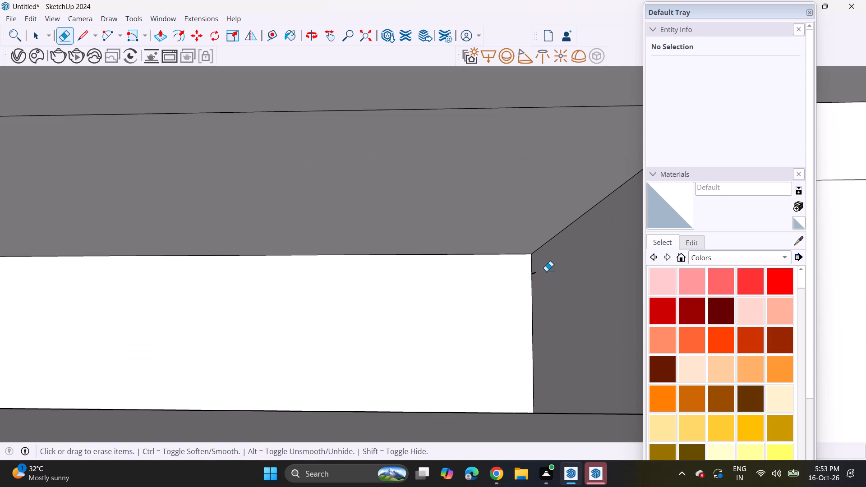
click(536, 273)
scroll(534, 280, down, 7)
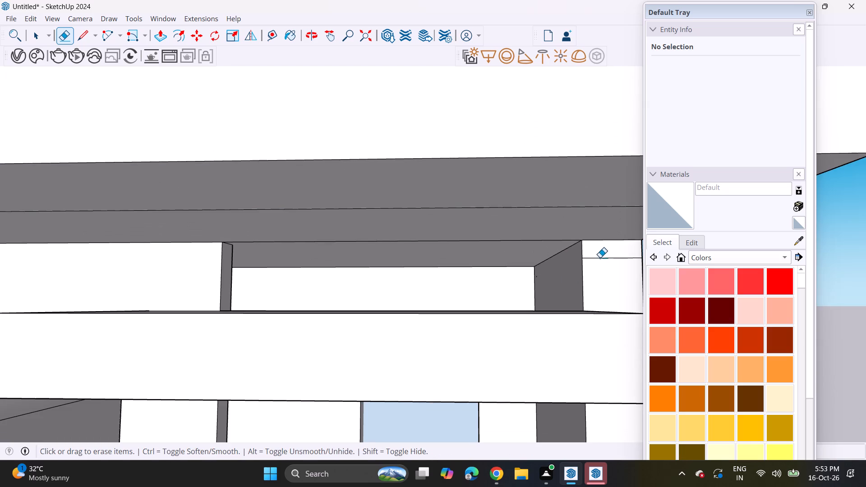
Erase the leftover seam lines along the slab's underside and on the wall beside the recess.
drag(600, 257, 599, 264)
drag(534, 237, 532, 243)
drag(520, 197, 520, 214)
Erase the stray edges of the thin strip along the base below the ground-floor recess.
scroll(488, 217, down, 4)
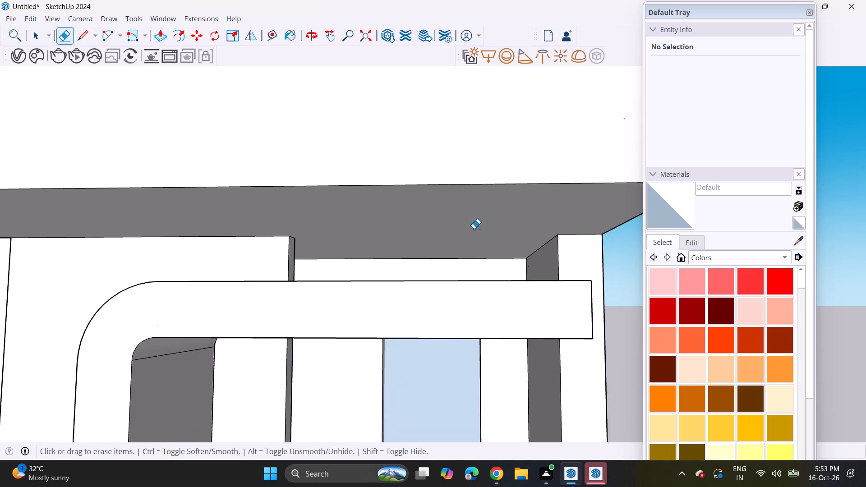
scroll(474, 229, down, 11)
middle_drag(404, 253, 419, 262)
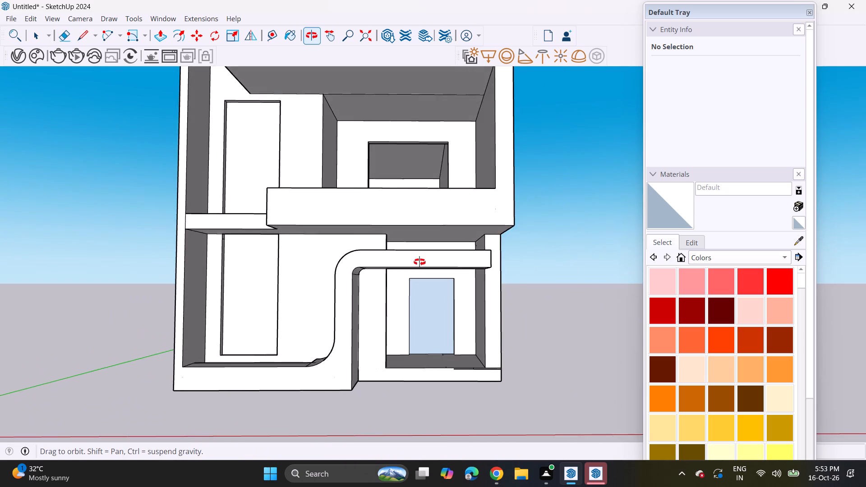
middle_drag(419, 262, 435, 271)
scroll(486, 367, up, 8)
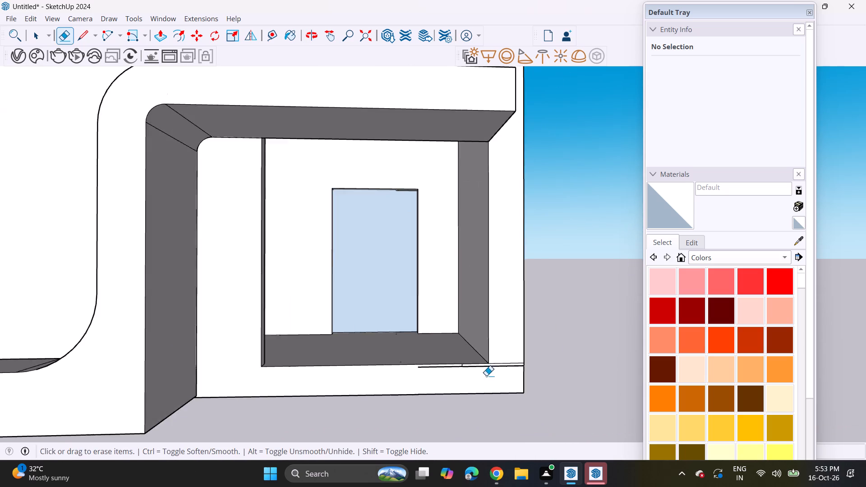
scroll(486, 376, up, 10)
click(412, 355)
click(414, 350)
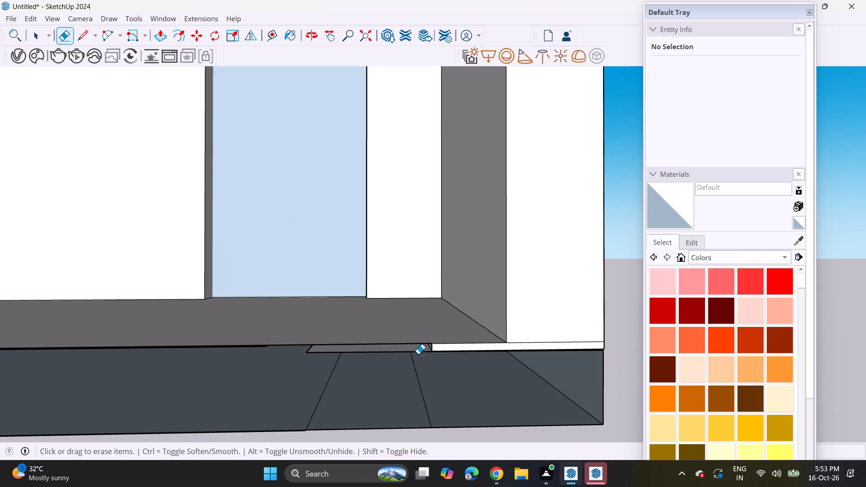
scroll(430, 355, down, 2)
middle_drag(461, 380, 454, 330)
scroll(446, 309, up, 3)
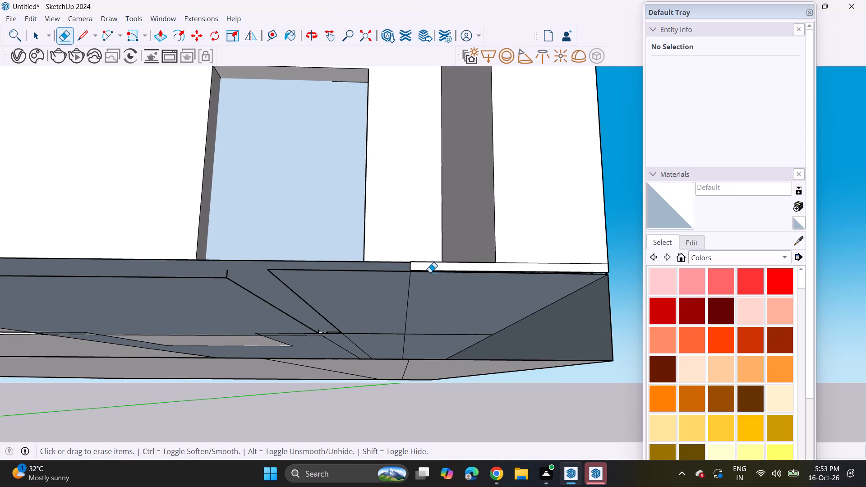
click(430, 272)
click(426, 267)
click(426, 269)
click(425, 273)
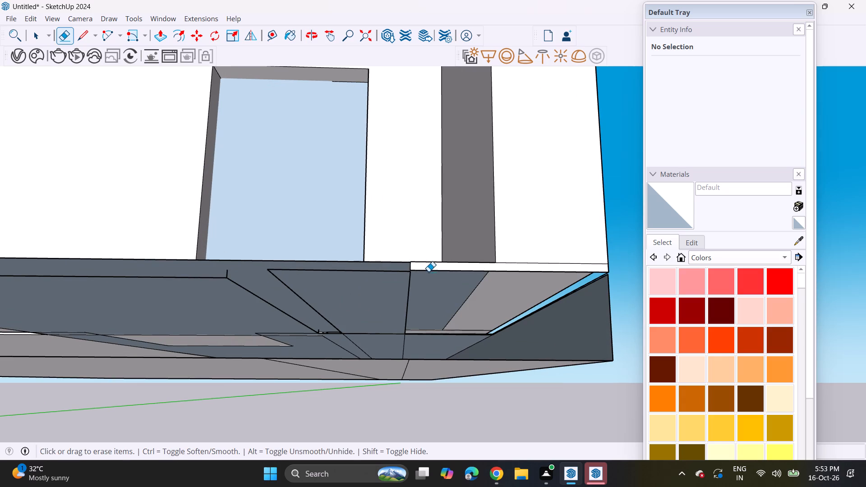
click(428, 271)
Push/pull the small underside face below the recess's outer wall down to the bottom of the base.
middle_drag(445, 278, 434, 310)
middle_drag(474, 307, 474, 301)
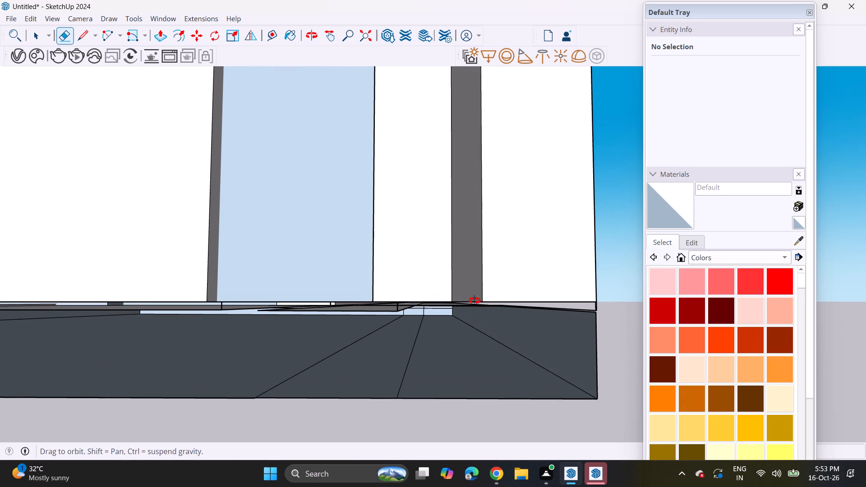
middle_drag(474, 301, 474, 268)
key(space)
key(p)
click(501, 271)
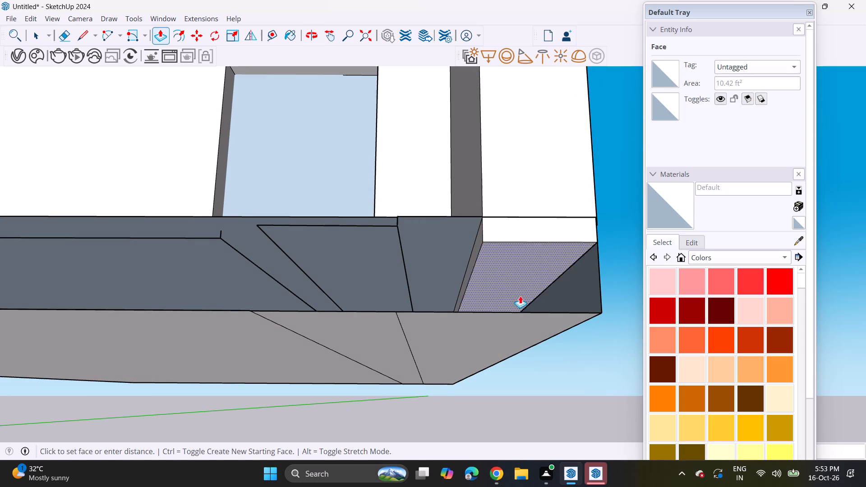
middle_drag(524, 319, 528, 341)
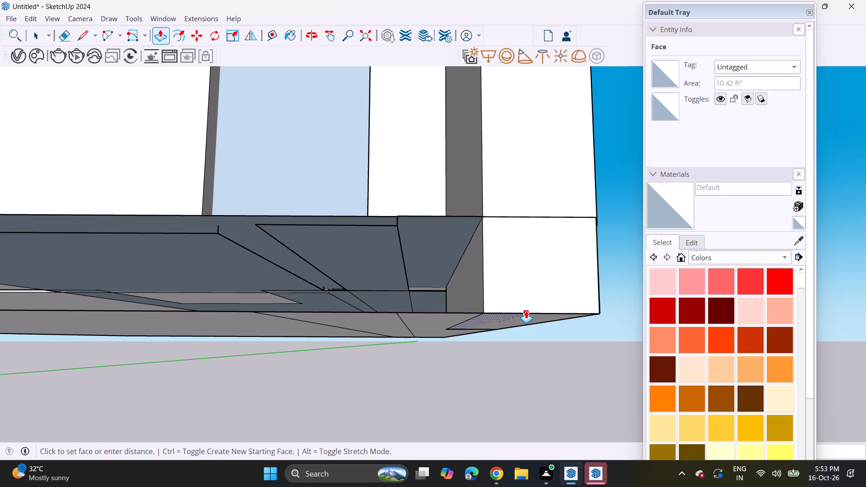
click(527, 313)
Extend the new base block's inner side face along the recess front to the curved frame, closing the open base.
middle_drag(514, 309, 521, 330)
click(470, 284)
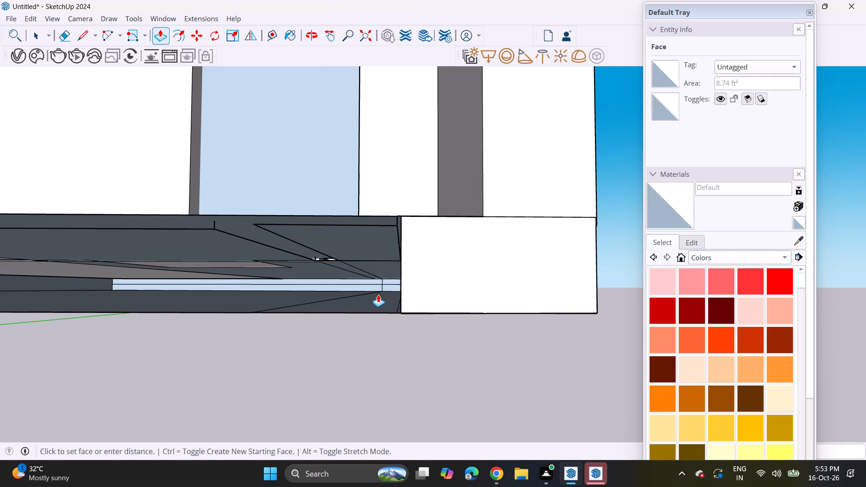
scroll(318, 299, down, 6)
shift+middle_drag(315, 292, 525, 311)
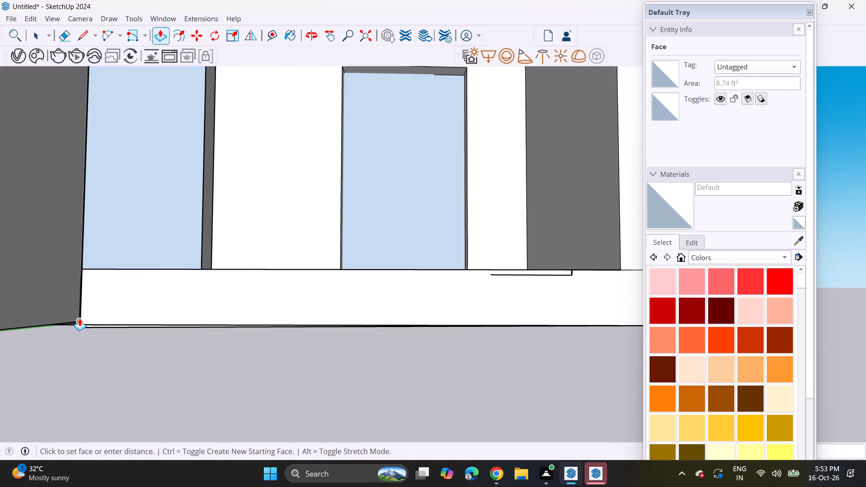
shift+middle_drag(173, 316, 598, 228)
shift+middle_drag(115, 250, 571, 225)
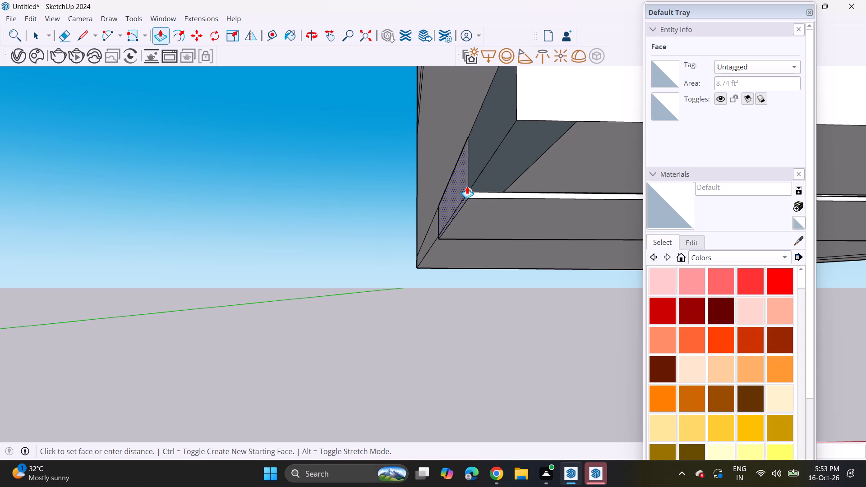
click(470, 184)
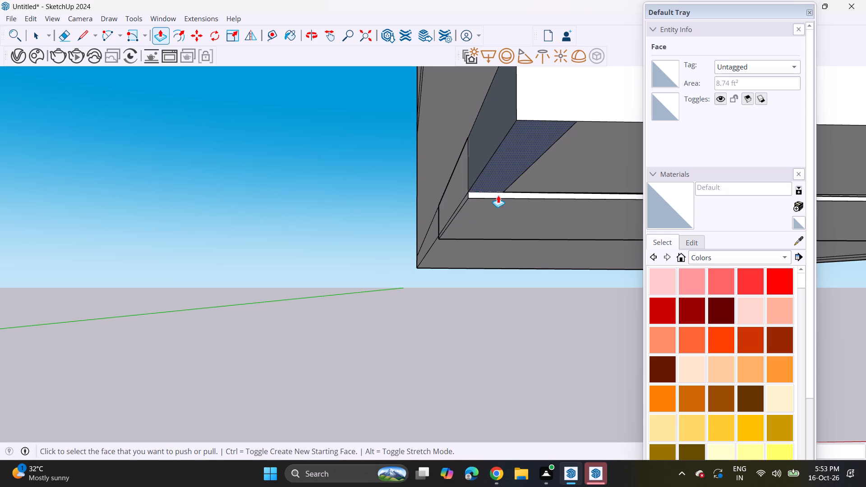
Push/pull the wall panel beside the curved frame so it sits flush with the base front.
middle_drag(498, 195, 403, 294)
middle_drag(416, 285, 408, 246)
scroll(414, 271, up, 1)
scroll(396, 241, down, 12)
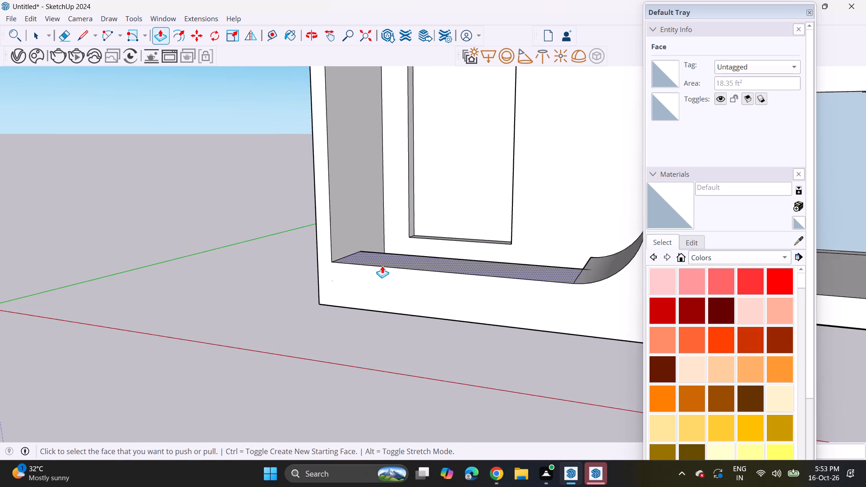
scroll(382, 266, down, 2)
shift+middle_drag(442, 279, 142, 349)
middle_drag(183, 350, 276, 306)
scroll(362, 303, up, 1)
scroll(350, 310, down, 3)
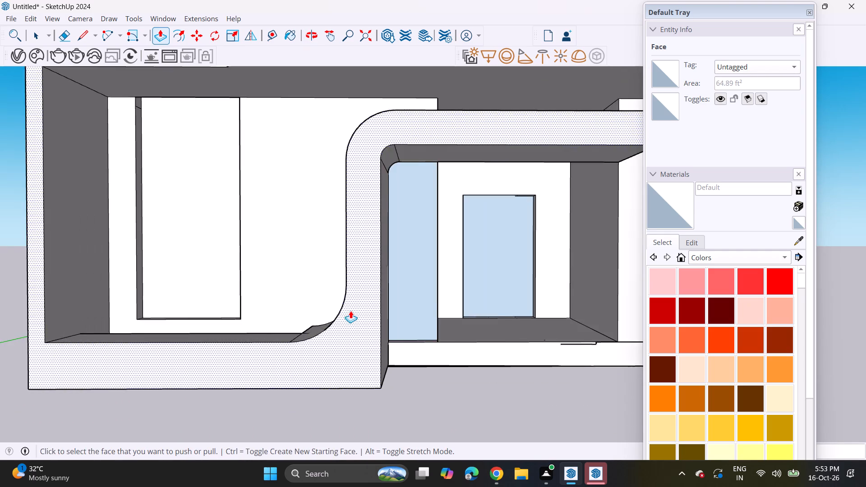
scroll(350, 311, down, 7)
middle_drag(407, 300, 392, 283)
click(384, 265)
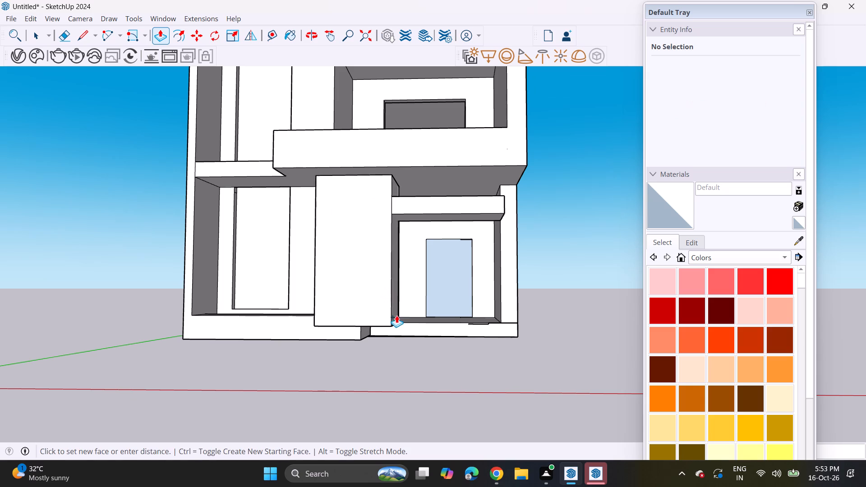
click(402, 321)
Push/pull the tiny end face of the notch in the base's top edge along to the building's outer corner.
middle_drag(393, 300, 415, 325)
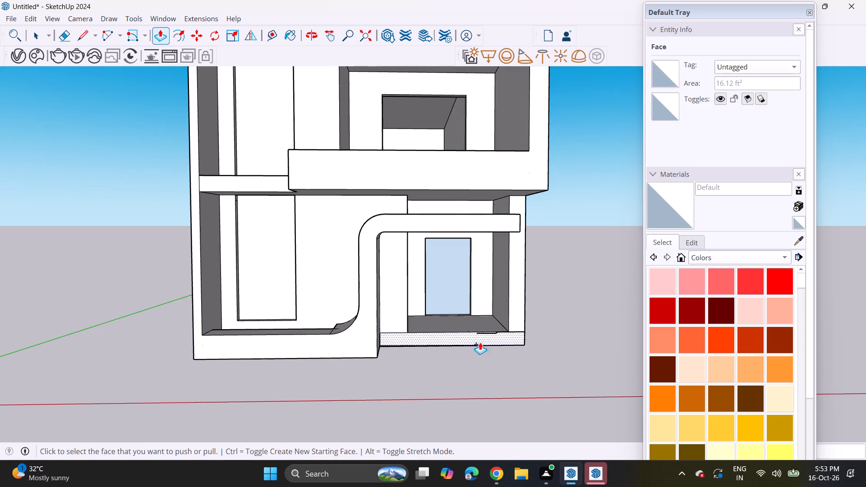
scroll(482, 338, up, 20)
scroll(482, 338, up, 3)
middle_drag(507, 322, 609, 346)
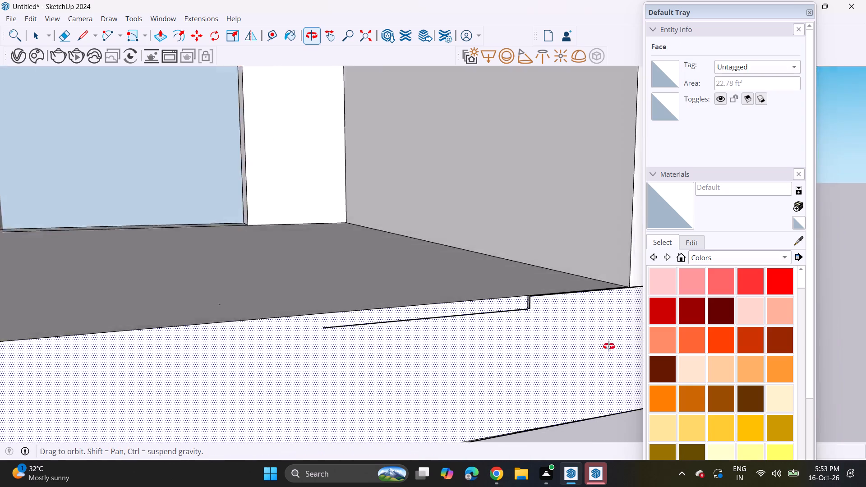
middle_drag(609, 346, 649, 374)
scroll(508, 291, up, 4)
click(522, 290)
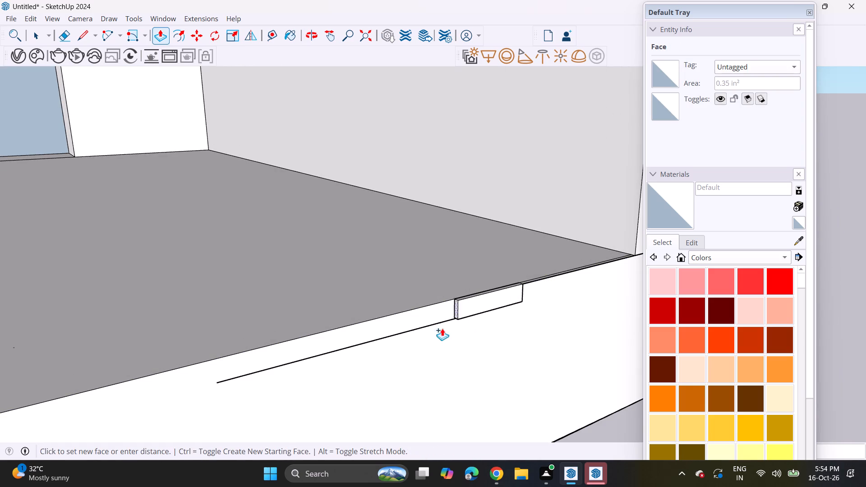
scroll(60, 403, down, 4)
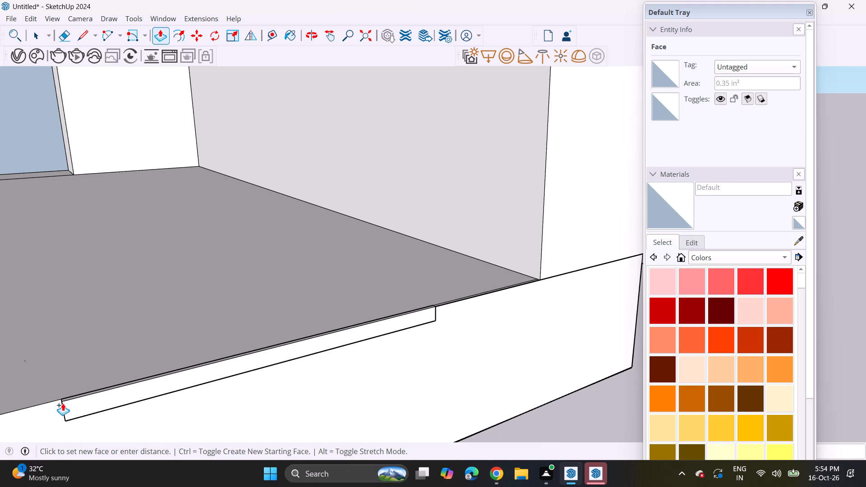
click(637, 271)
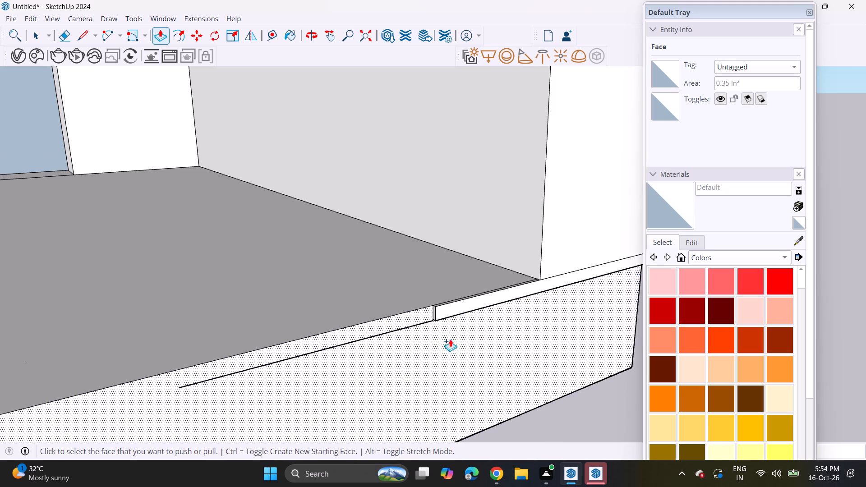
Erase the leftover strip lines and notch edges along the top of the base front.
scroll(456, 317, up, 4)
click(58, 36)
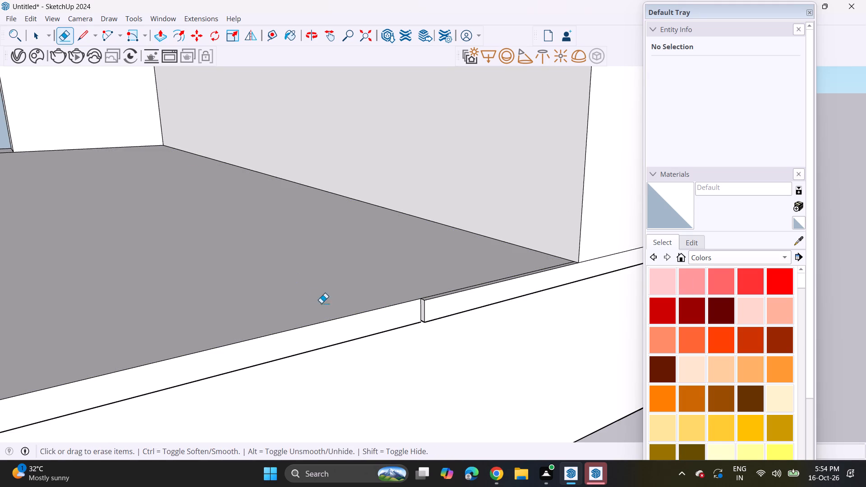
drag(412, 324, 414, 331)
click(433, 320)
click(425, 318)
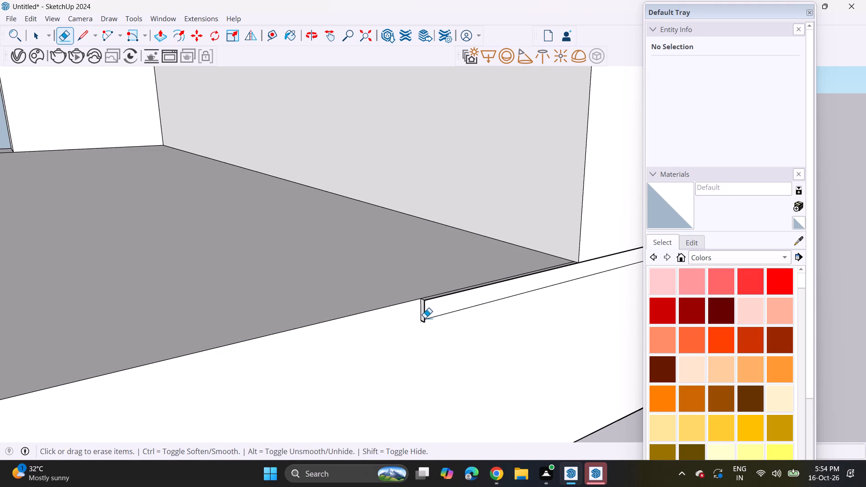
click(421, 320)
drag(426, 321, 430, 323)
click(438, 297)
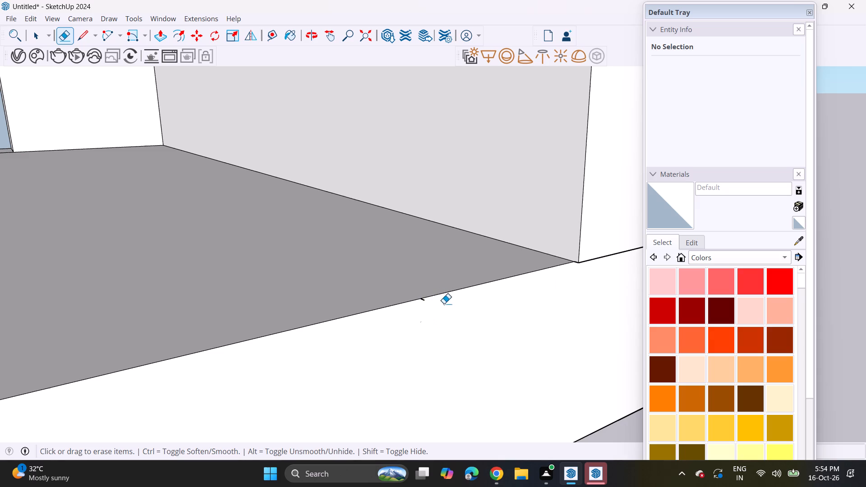
click(424, 299)
Erase the small leftover edges at the base's outer corner beside the side wall.
middle_drag(484, 302, 385, 308)
scroll(504, 291, down, 8)
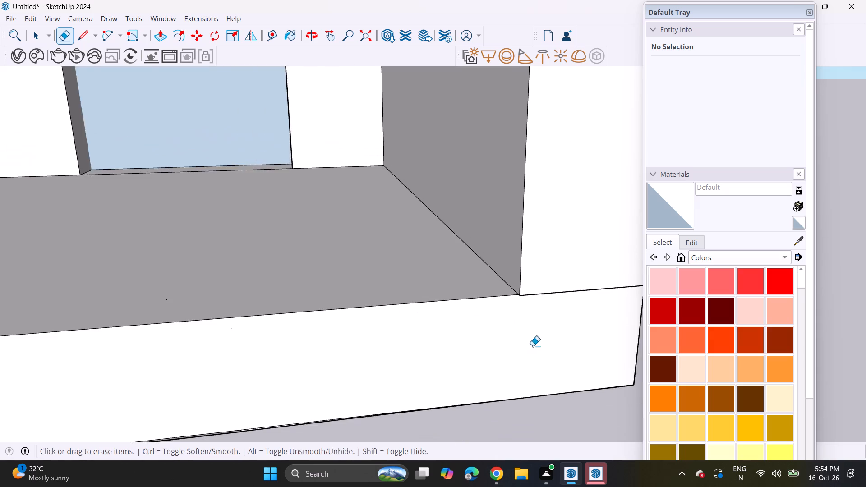
scroll(533, 346, down, 4)
middle_drag(580, 317, 306, 339)
scroll(234, 331, up, 3)
scroll(276, 339, up, 4)
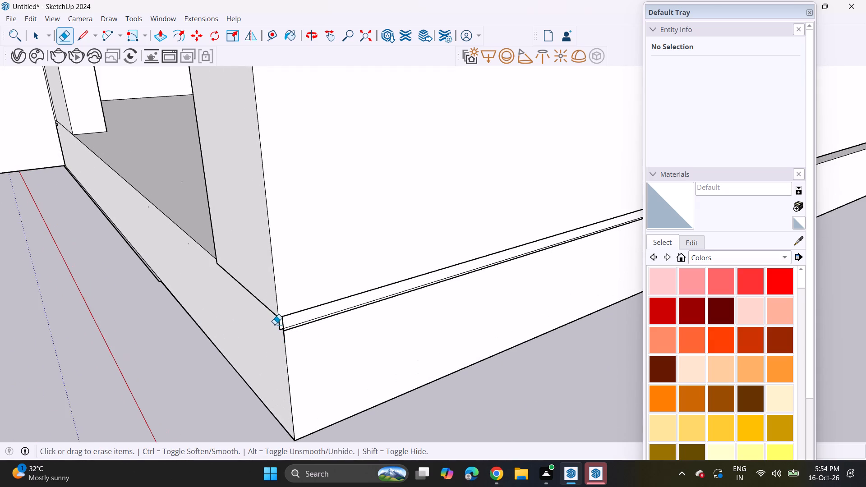
scroll(275, 324, up, 4)
click(279, 325)
drag(278, 326, 279, 331)
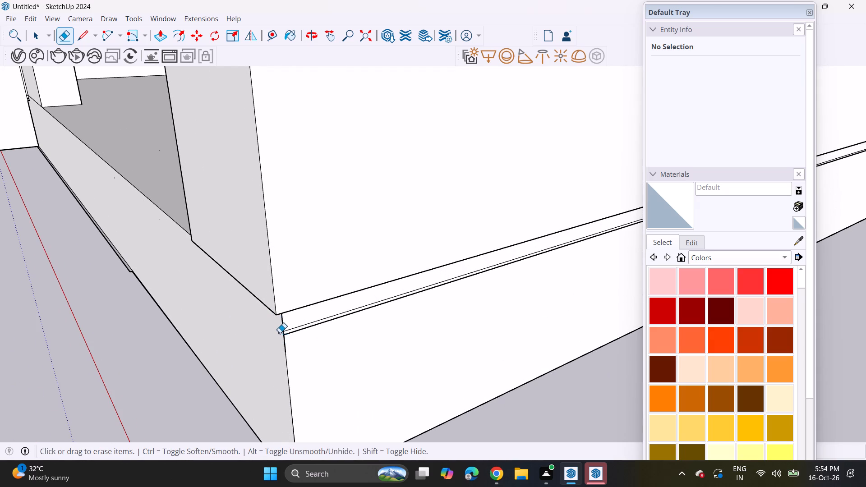
click(280, 333)
Use Push/Pull to bring the base front and the end wall above flush at the outer corner.
click(161, 32)
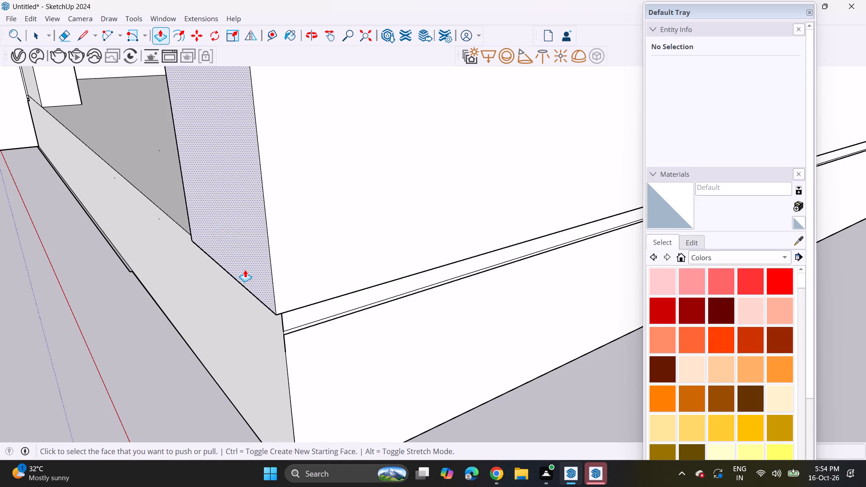
click(244, 293)
key(Escape)
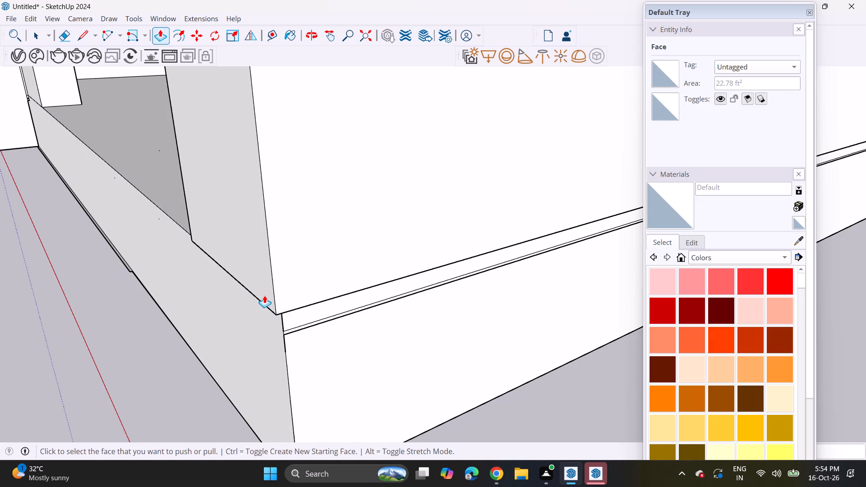
click(264, 295)
click(281, 320)
Examine the cleaned ground-floor base, entrance recess and front facade from several angles.
middle_drag(198, 305, 304, 287)
scroll(267, 271, down, 3)
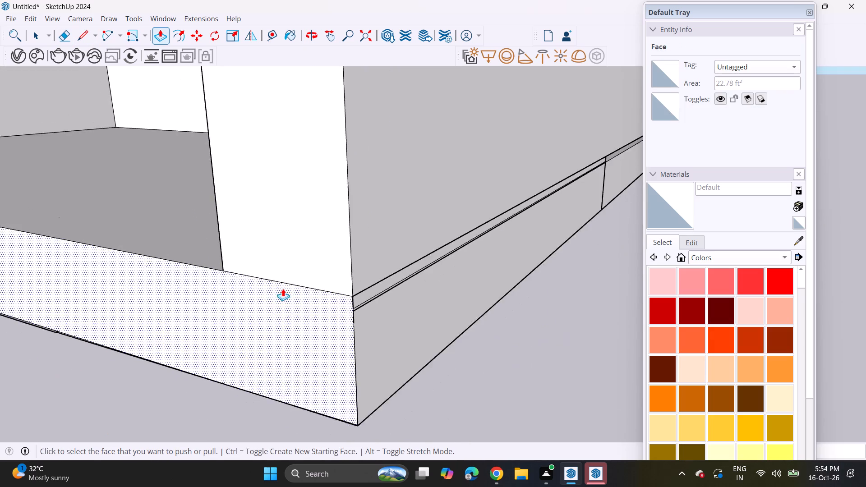
scroll(283, 289, down, 20)
scroll(283, 289, down, 6)
middle_drag(115, 285, 124, 283)
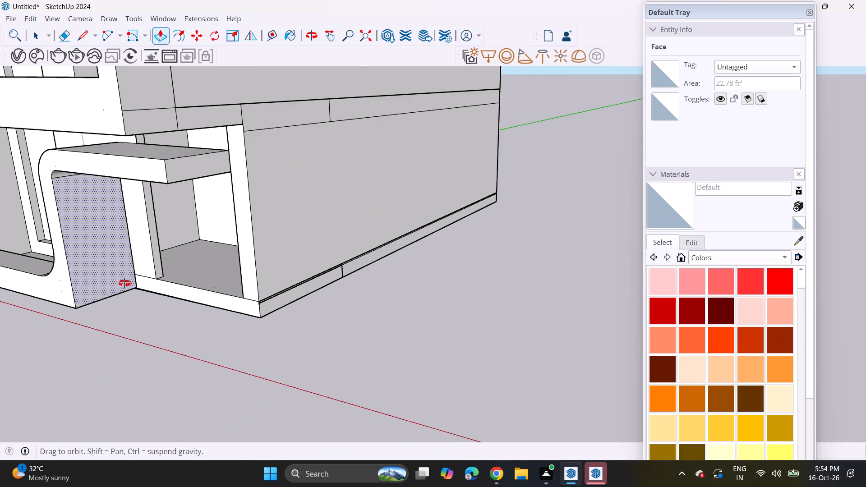
middle_drag(124, 283, 211, 262)
middle_click(353, 279)
middle_drag(234, 316, 320, 299)
middle_drag(282, 281, 395, 354)
middle_drag(323, 331, 281, 309)
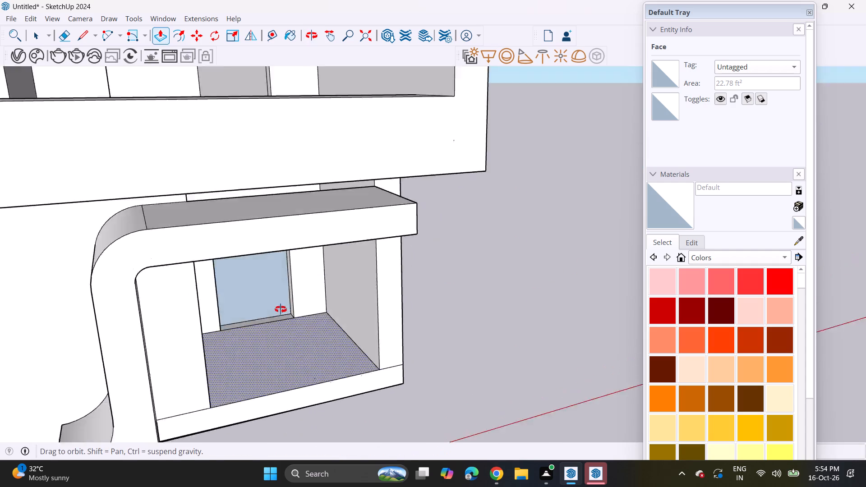
middle_drag(281, 309, 218, 272)
scroll(205, 240, down, 7)
shift+middle_drag(254, 249, 322, 313)
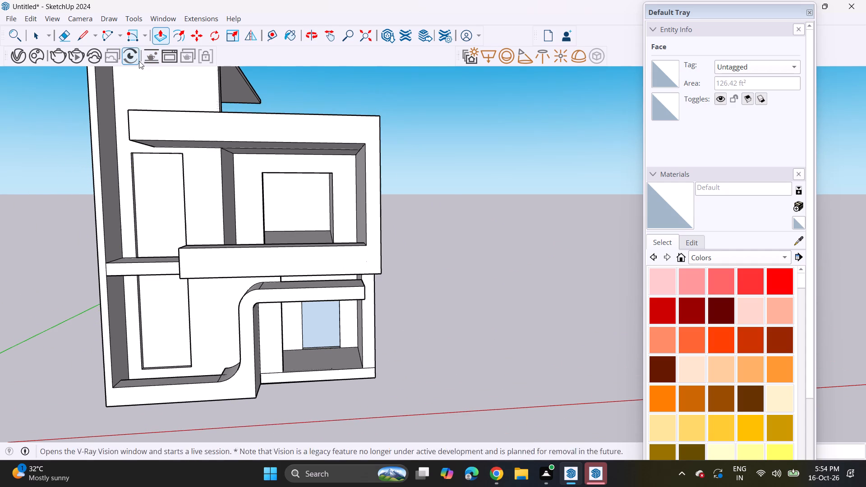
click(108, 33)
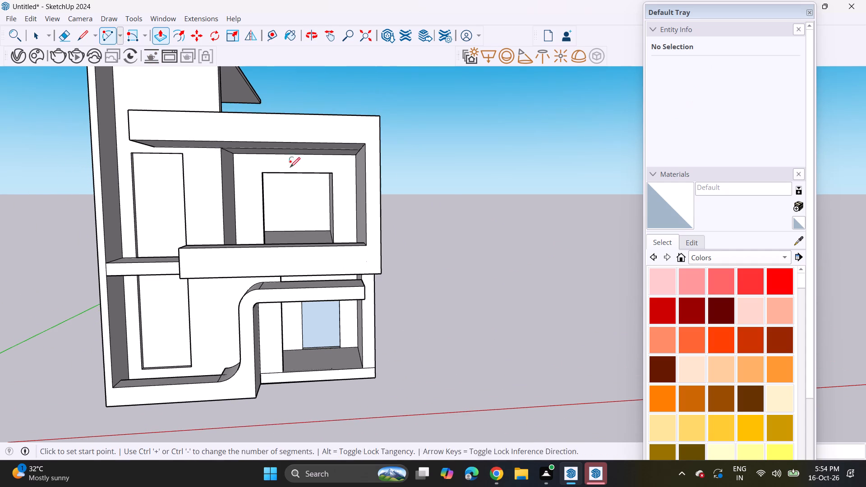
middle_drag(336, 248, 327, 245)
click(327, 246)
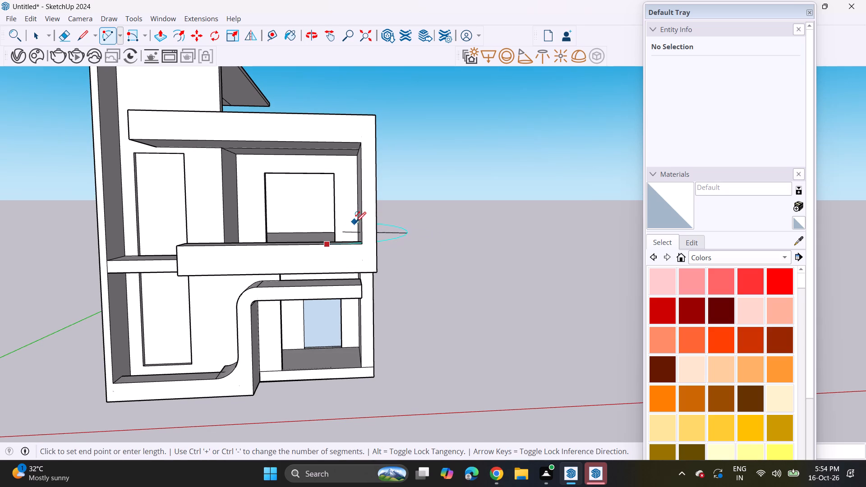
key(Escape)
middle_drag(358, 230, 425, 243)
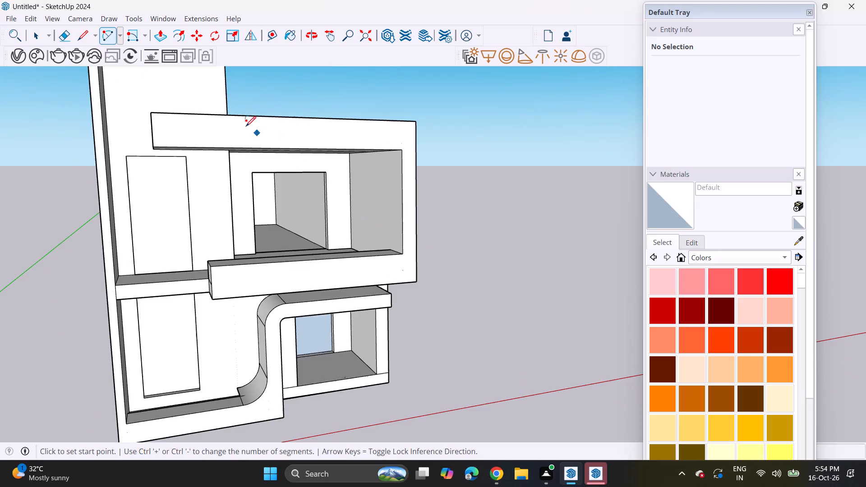
Draw a vertical line from floor to ceiling on the inner side wall of the upper balcony, just behind the front frame.
click(87, 37)
click(389, 248)
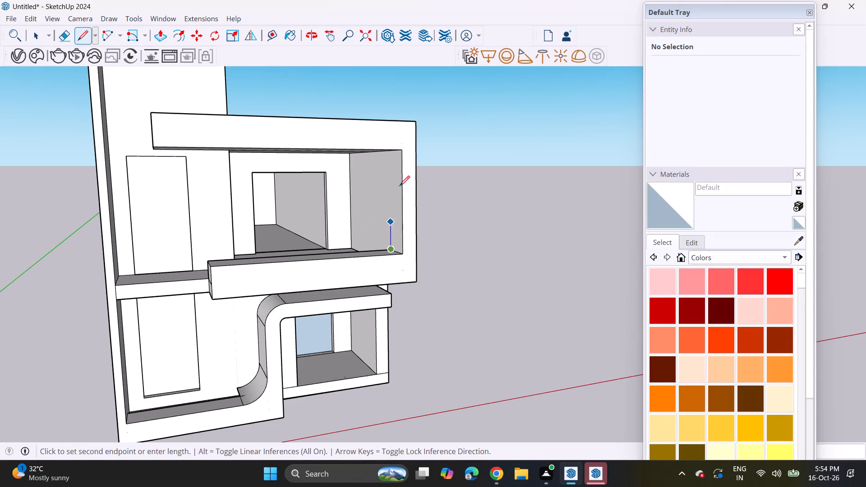
middle_drag(393, 156, 401, 129)
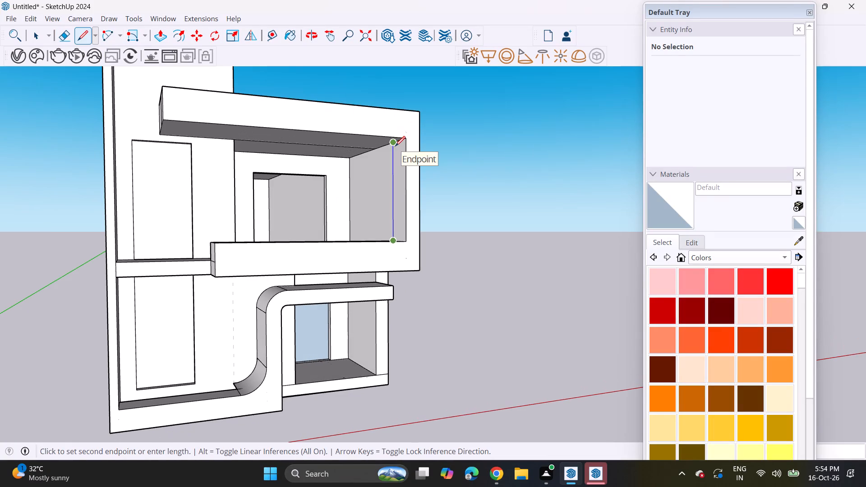
click(395, 146)
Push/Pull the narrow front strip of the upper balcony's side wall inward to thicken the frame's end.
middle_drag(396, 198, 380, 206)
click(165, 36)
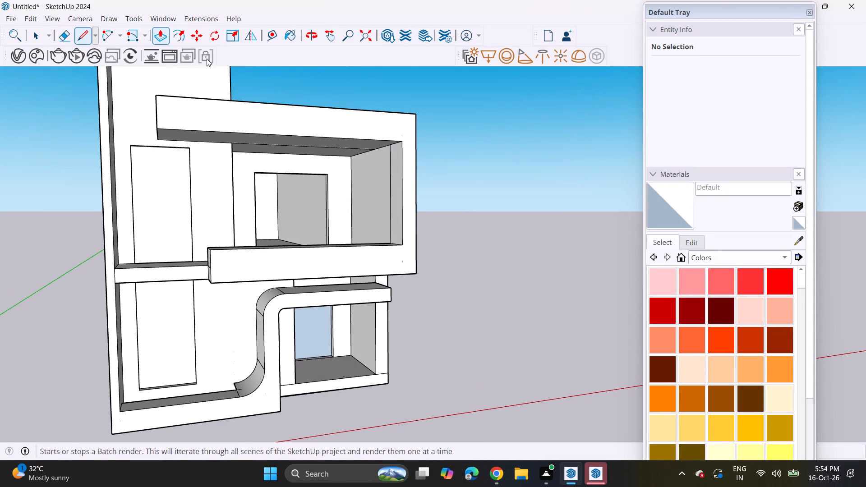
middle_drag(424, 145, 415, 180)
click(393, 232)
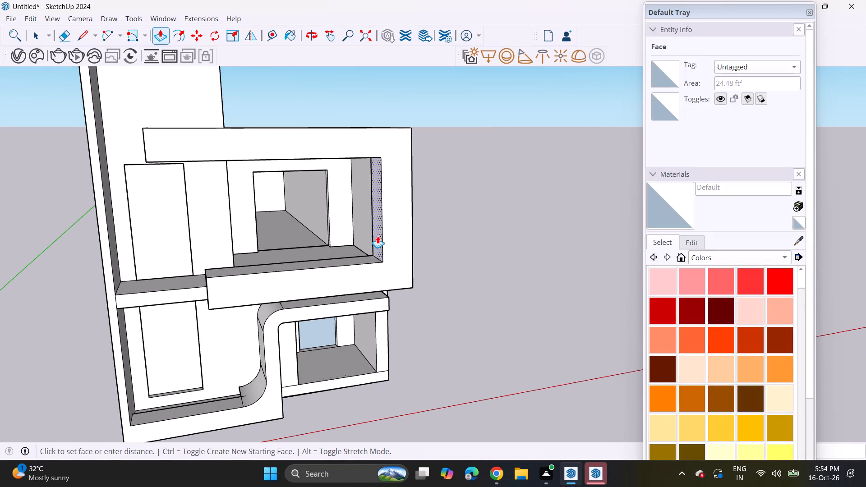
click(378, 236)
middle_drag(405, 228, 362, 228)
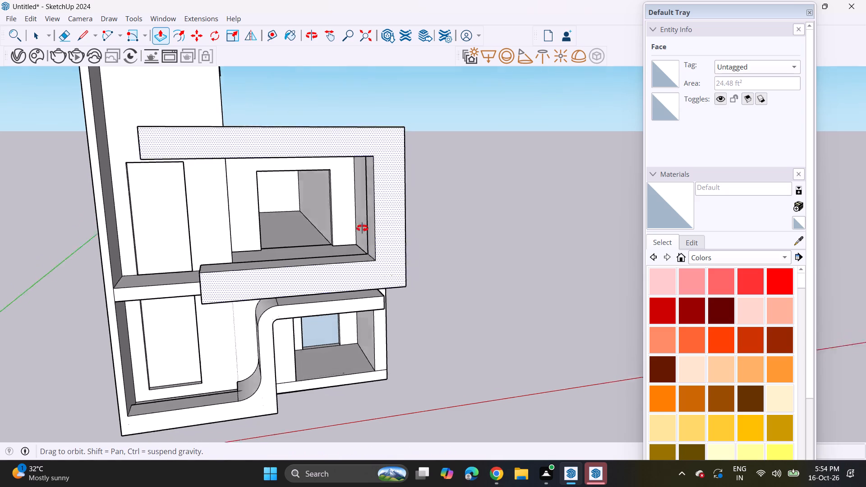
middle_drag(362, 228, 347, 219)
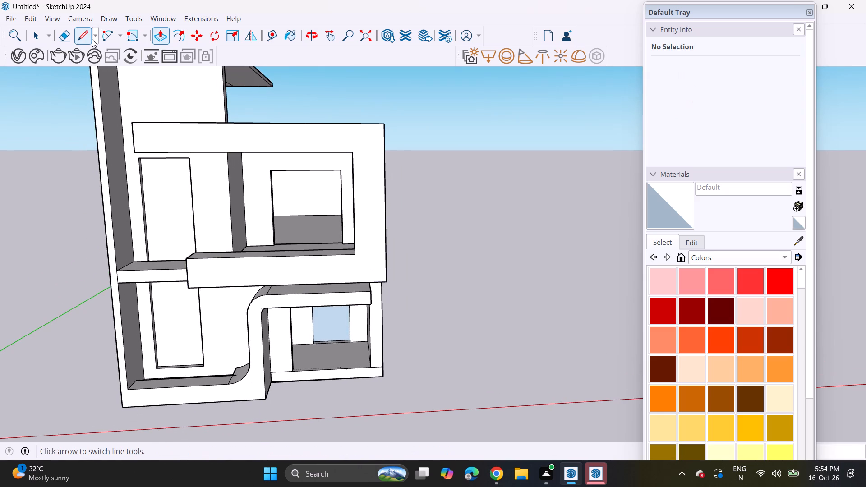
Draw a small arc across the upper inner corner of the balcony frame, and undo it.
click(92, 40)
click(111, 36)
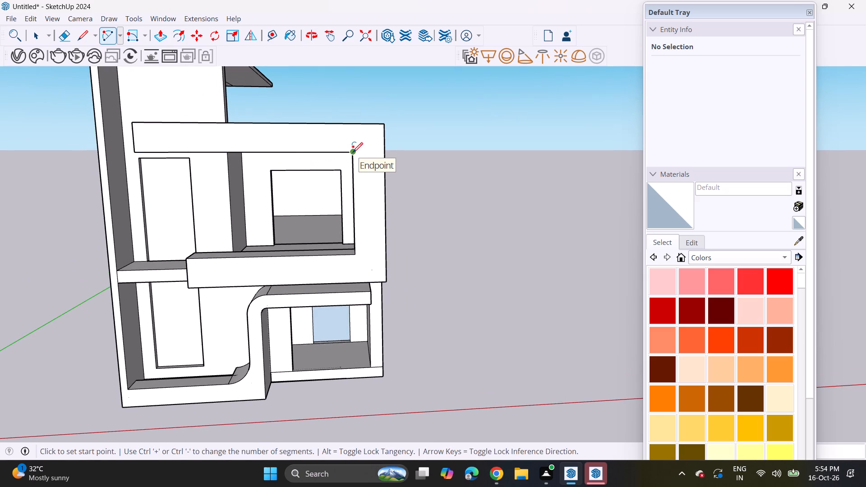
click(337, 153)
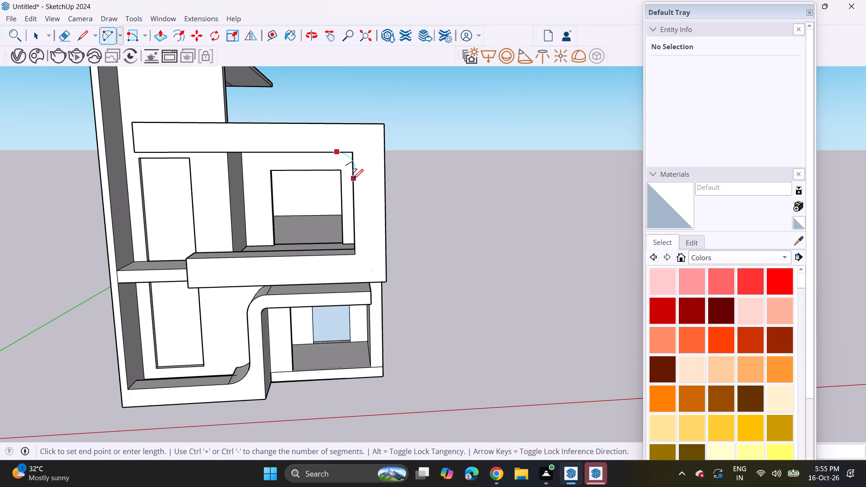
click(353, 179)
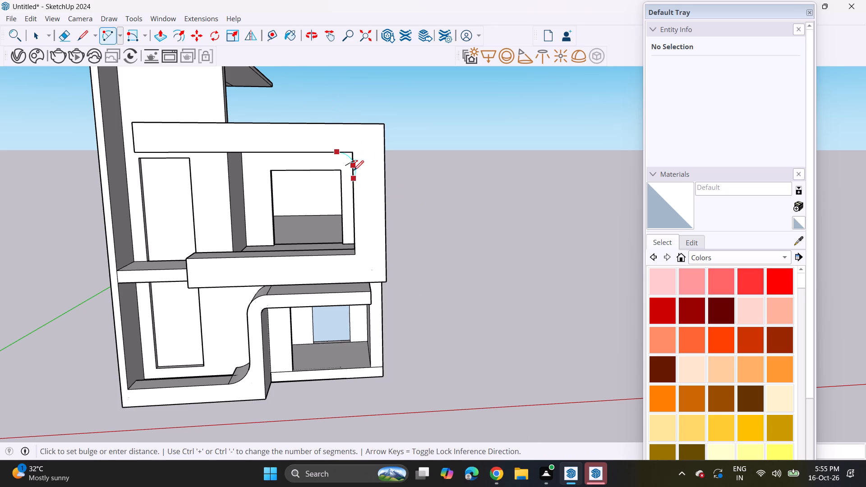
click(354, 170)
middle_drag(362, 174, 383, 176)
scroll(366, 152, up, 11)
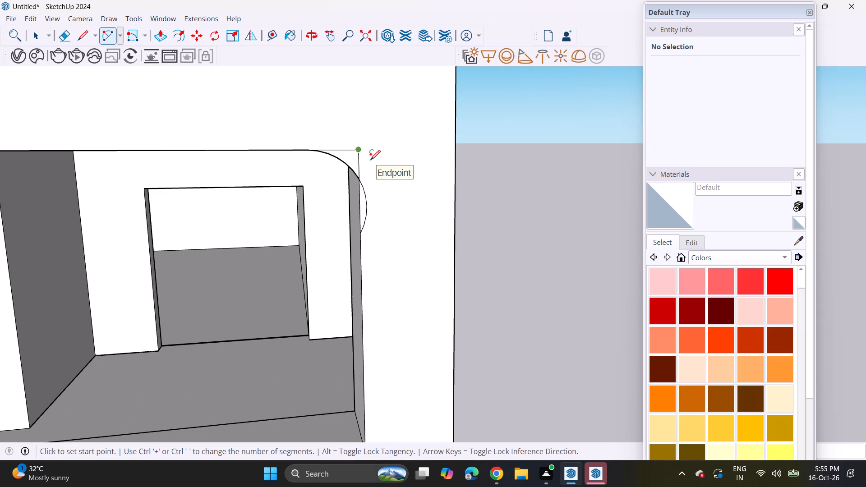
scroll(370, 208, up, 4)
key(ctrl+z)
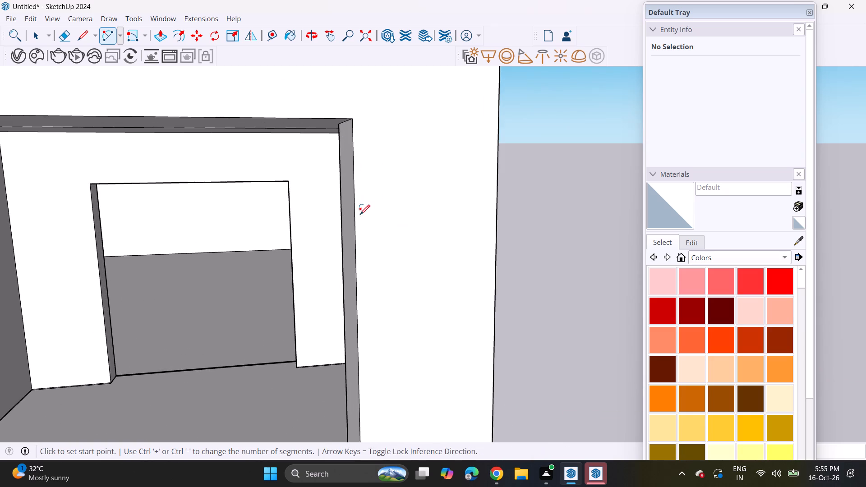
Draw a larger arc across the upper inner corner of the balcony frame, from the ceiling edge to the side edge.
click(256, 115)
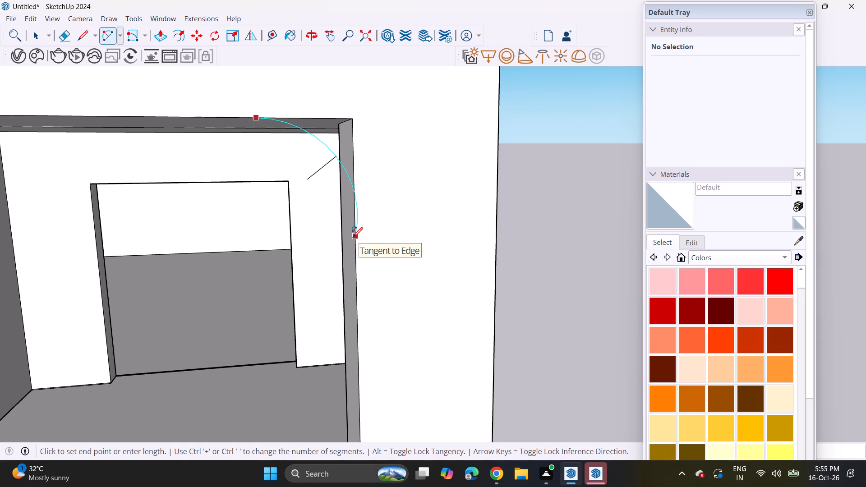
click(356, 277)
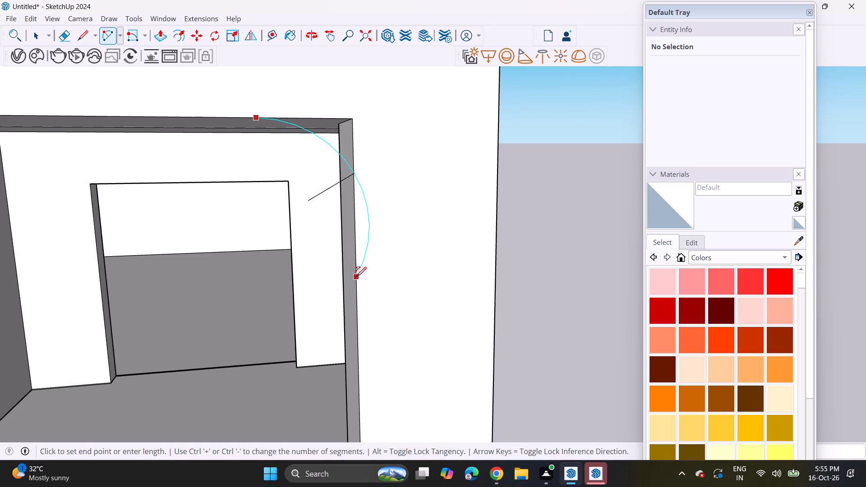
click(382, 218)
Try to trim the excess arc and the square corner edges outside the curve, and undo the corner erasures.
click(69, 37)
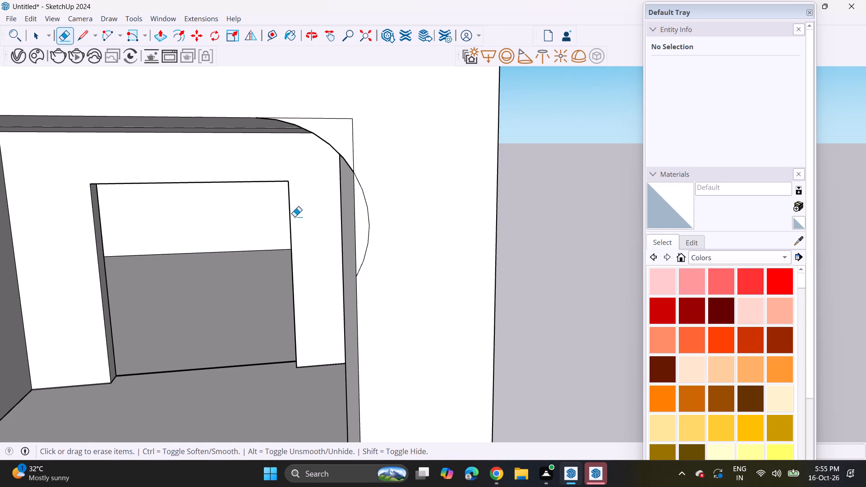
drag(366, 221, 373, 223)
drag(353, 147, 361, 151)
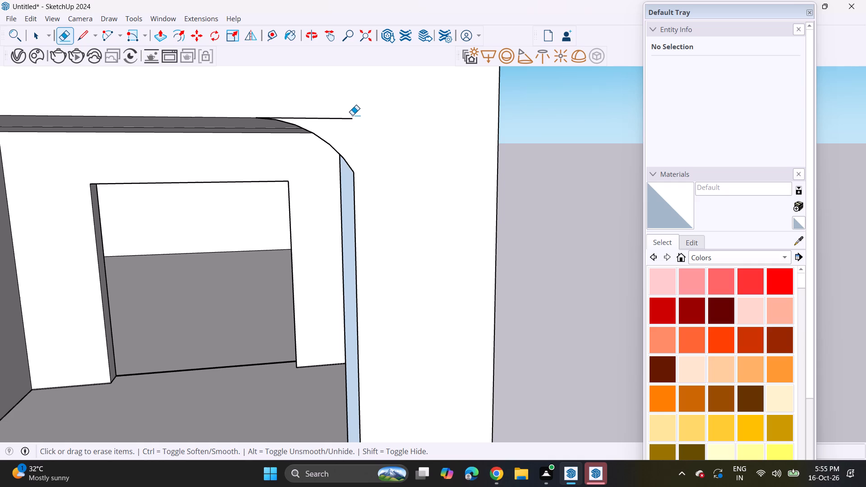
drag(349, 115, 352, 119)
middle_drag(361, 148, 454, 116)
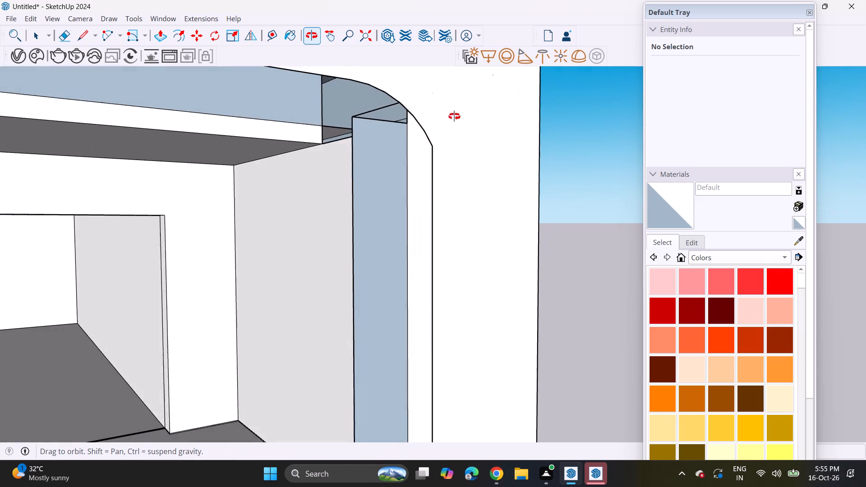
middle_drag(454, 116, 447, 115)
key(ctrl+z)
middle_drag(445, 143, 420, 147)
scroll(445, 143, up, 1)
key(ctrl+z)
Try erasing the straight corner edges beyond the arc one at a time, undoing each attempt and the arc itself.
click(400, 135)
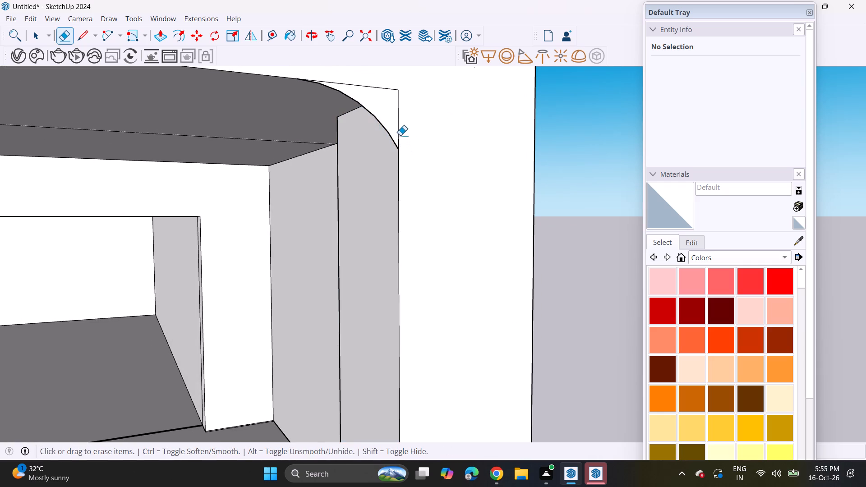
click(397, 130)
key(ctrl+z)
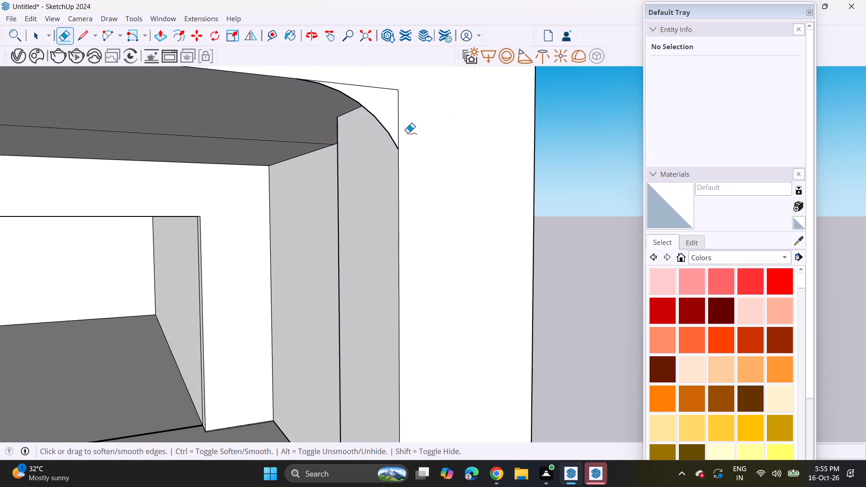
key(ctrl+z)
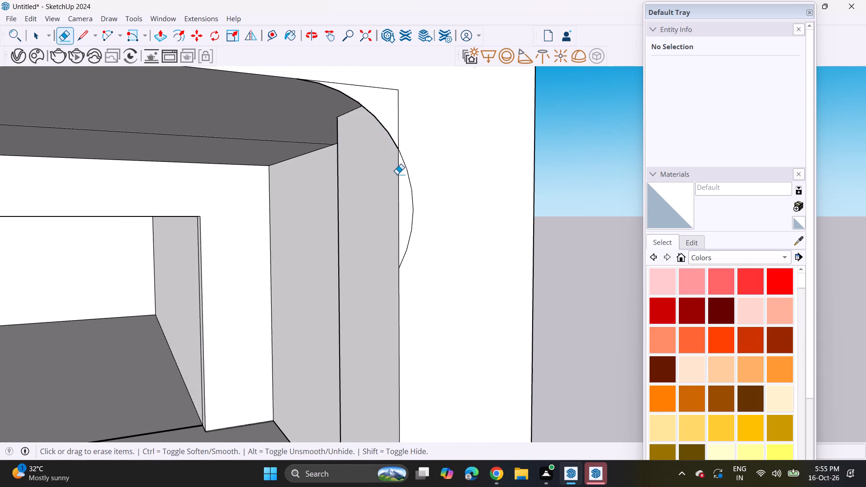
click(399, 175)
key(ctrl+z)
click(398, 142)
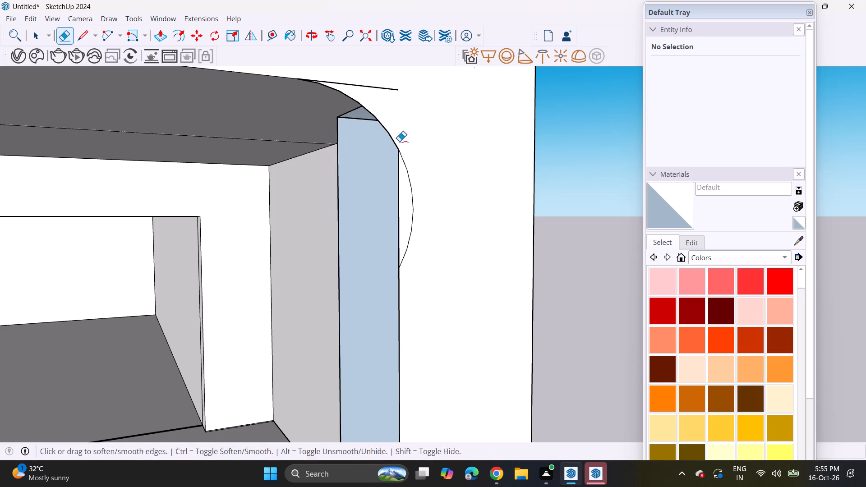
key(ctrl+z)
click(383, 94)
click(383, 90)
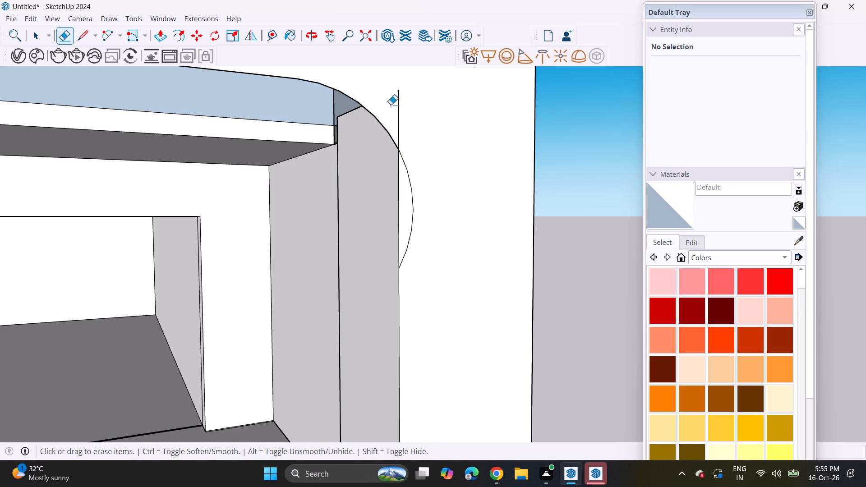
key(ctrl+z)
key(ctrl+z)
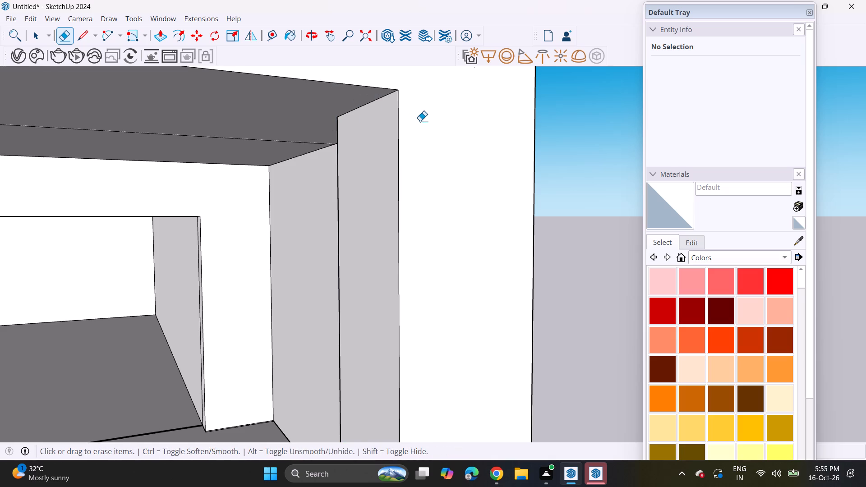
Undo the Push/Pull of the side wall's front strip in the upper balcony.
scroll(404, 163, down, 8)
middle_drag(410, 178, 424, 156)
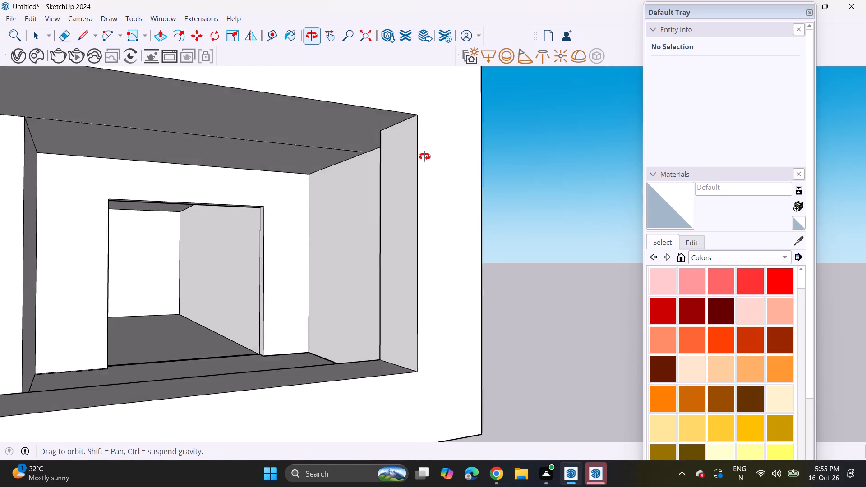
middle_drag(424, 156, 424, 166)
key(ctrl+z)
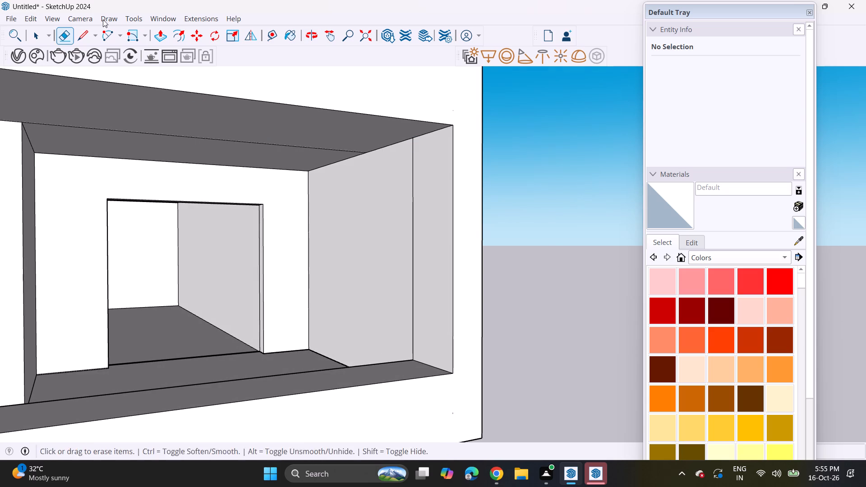
Outline a four-sided area on the upper balcony's ceiling at the front outer corner, ending at the side wall.
click(80, 39)
middle_drag(385, 147, 346, 128)
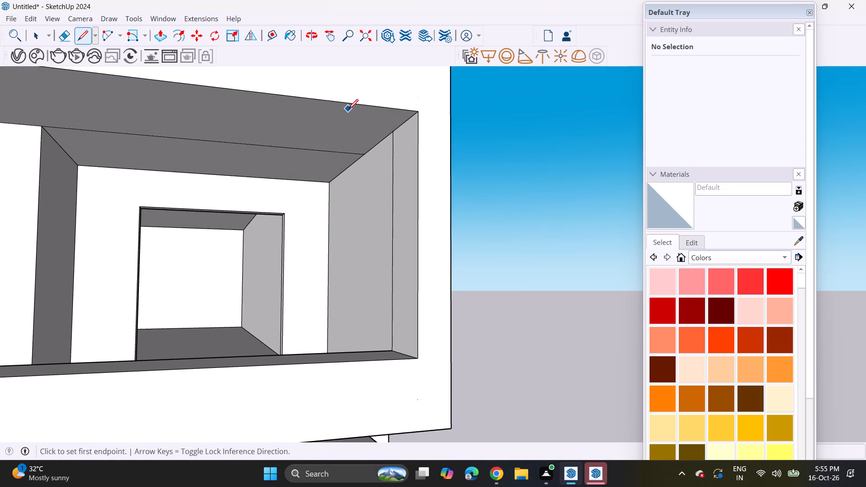
click(362, 107)
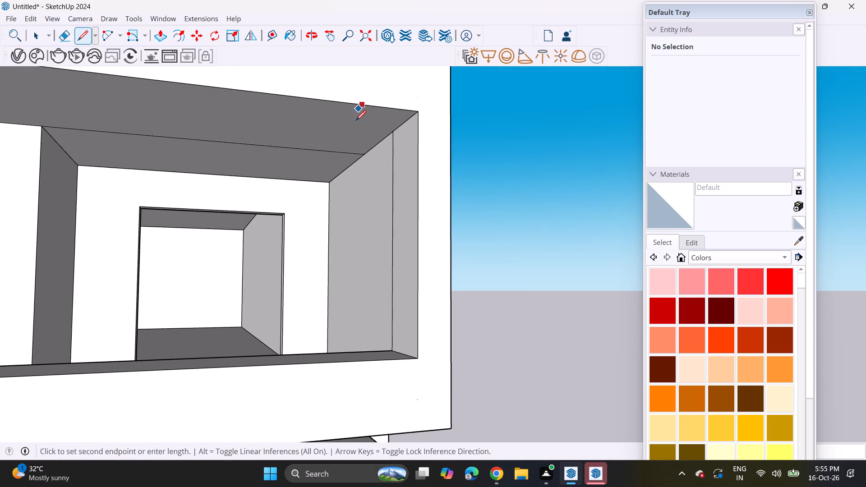
click(353, 129)
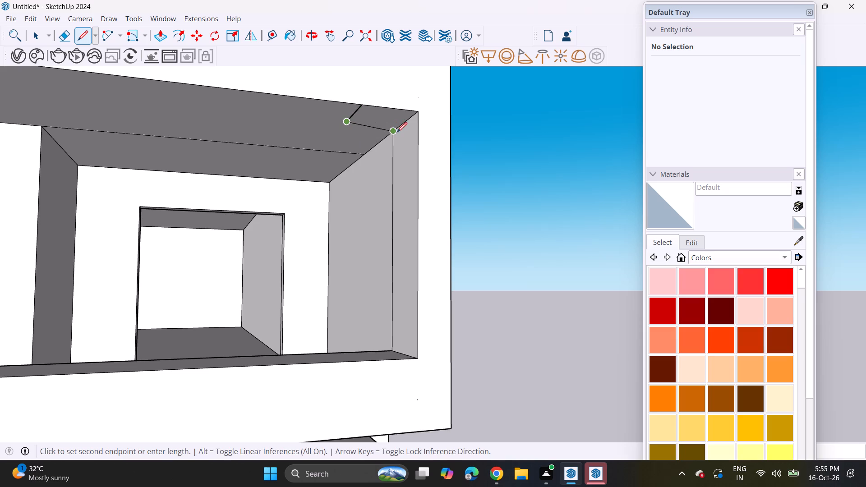
click(401, 125)
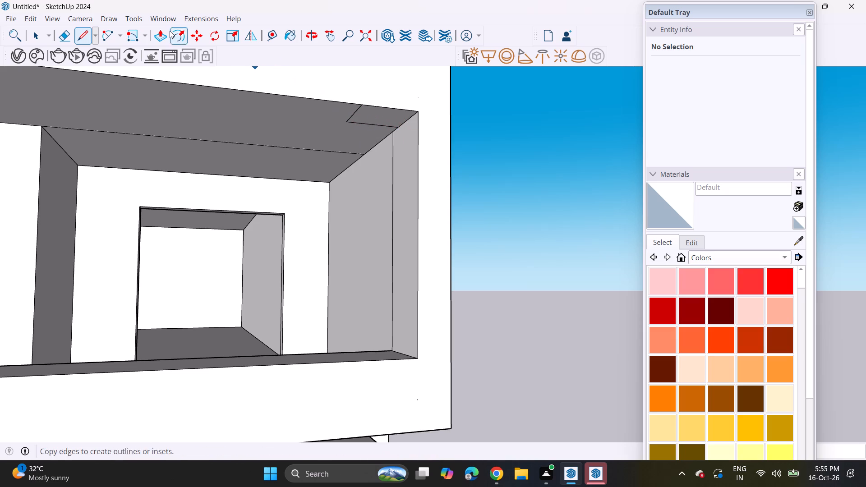
Push/Pull the outlined ceiling corner down to the balcony's floor edge to form a thicker frame end.
click(165, 39)
click(379, 106)
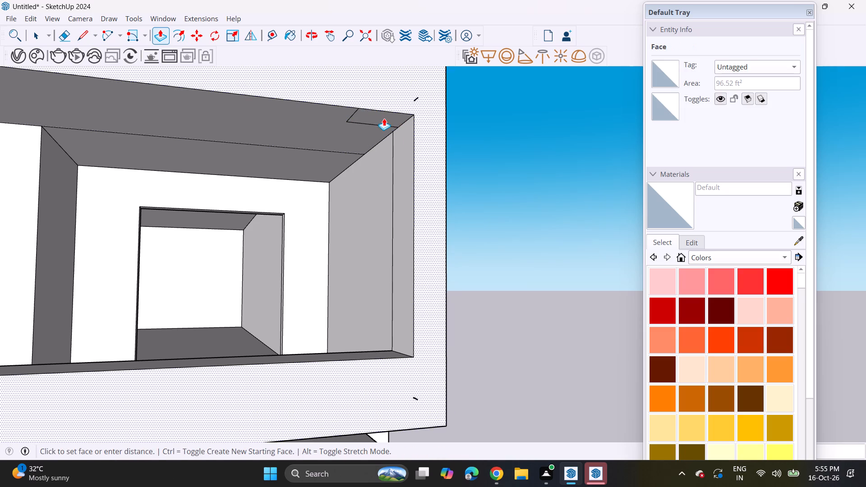
key(Escape)
click(386, 120)
click(409, 358)
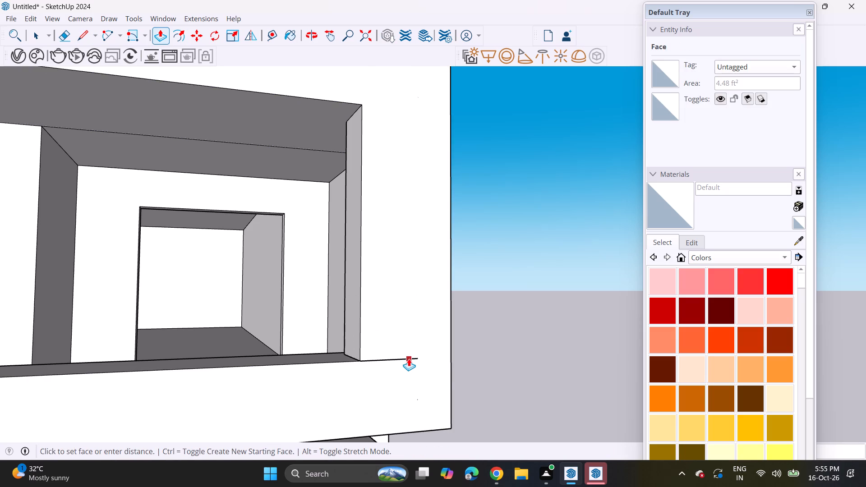
scroll(384, 247, down, 3)
middle_drag(369, 221, 292, 256)
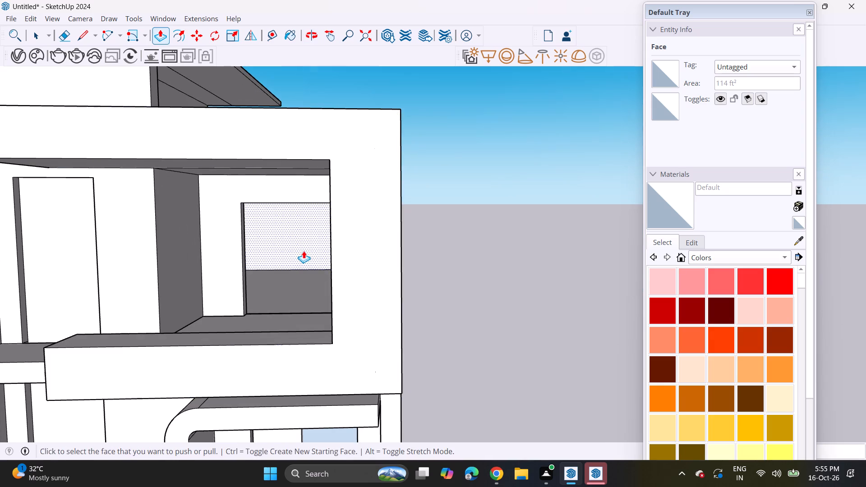
middle_drag(304, 250, 373, 248)
middle_drag(396, 245, 390, 247)
middle_drag(404, 248, 393, 243)
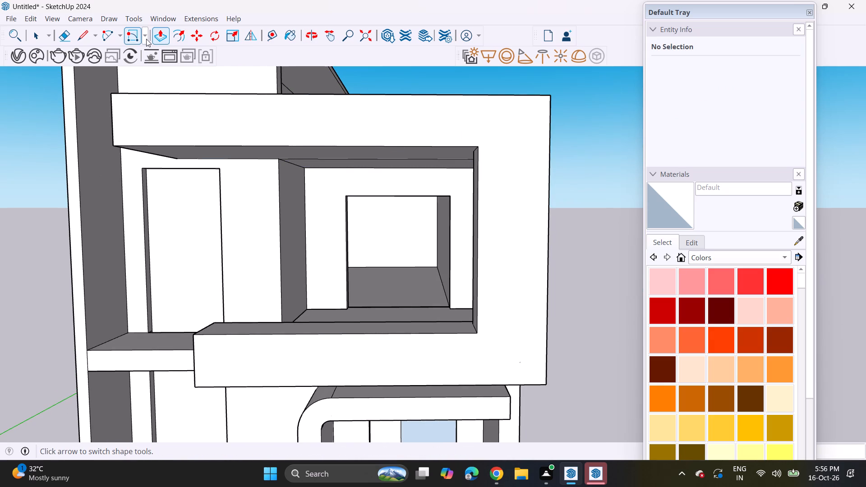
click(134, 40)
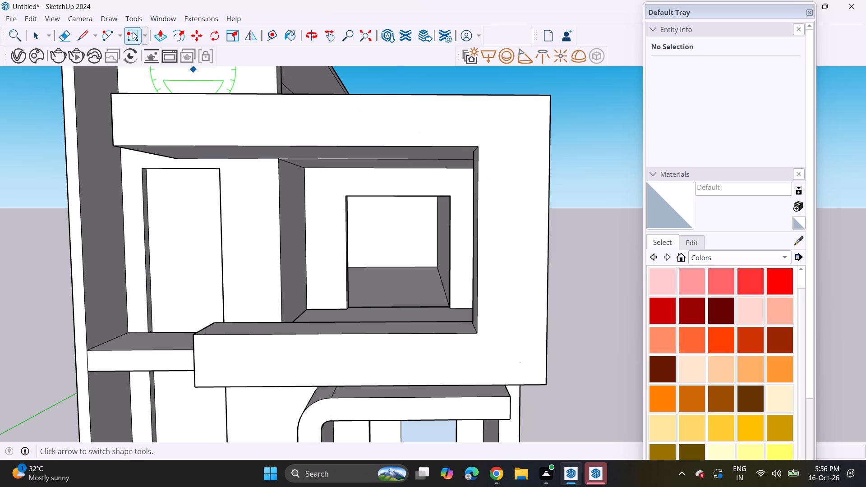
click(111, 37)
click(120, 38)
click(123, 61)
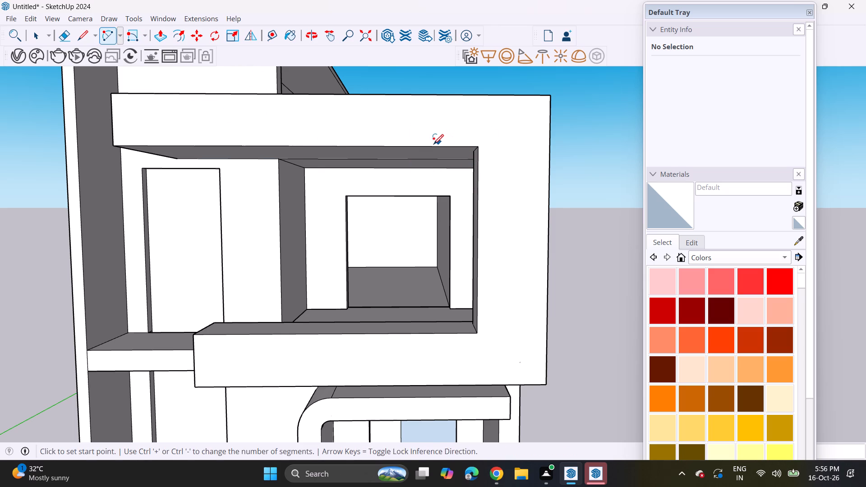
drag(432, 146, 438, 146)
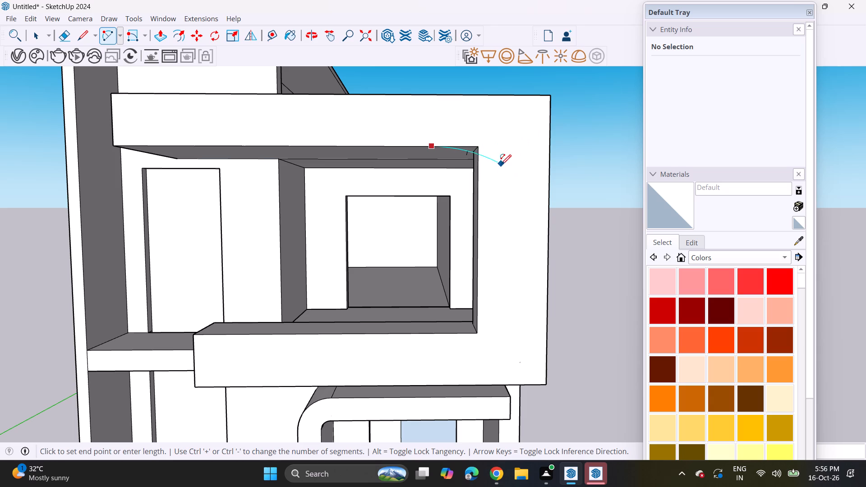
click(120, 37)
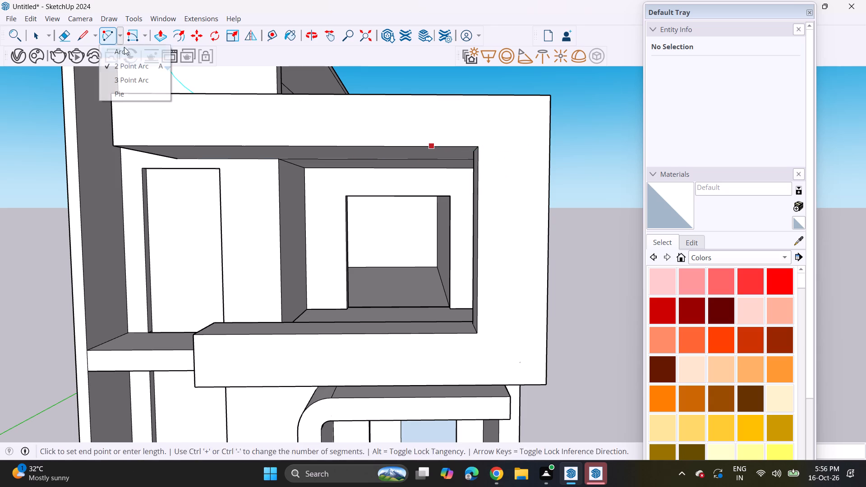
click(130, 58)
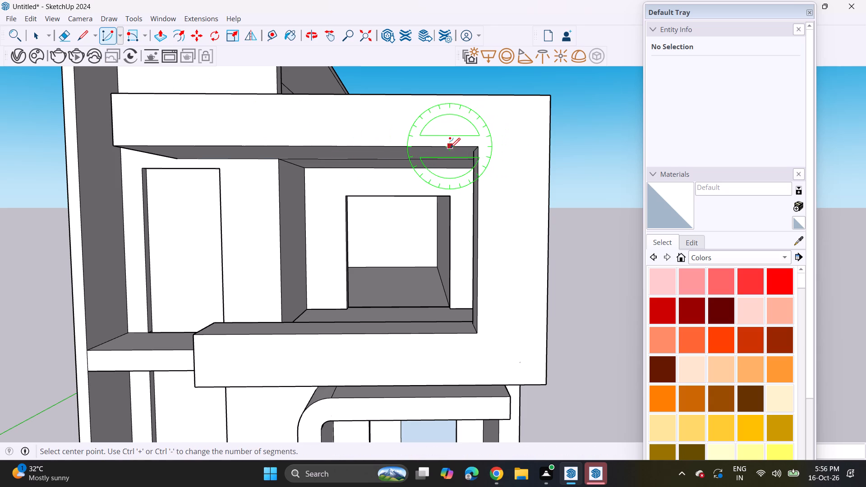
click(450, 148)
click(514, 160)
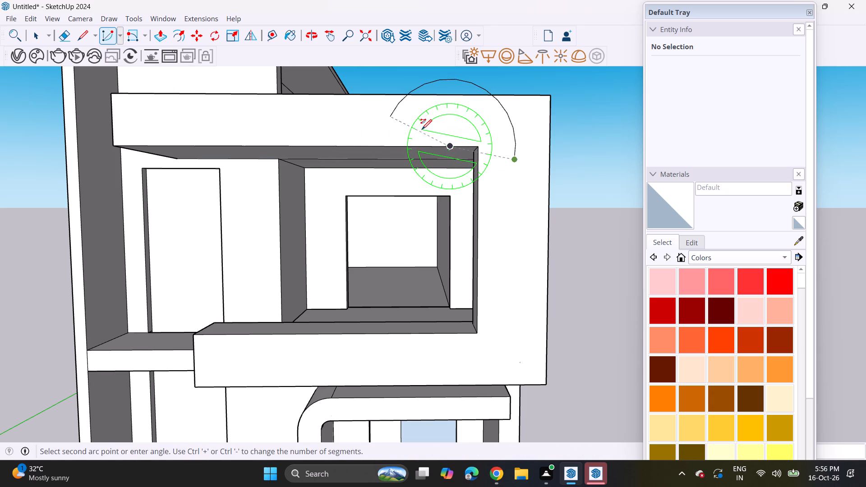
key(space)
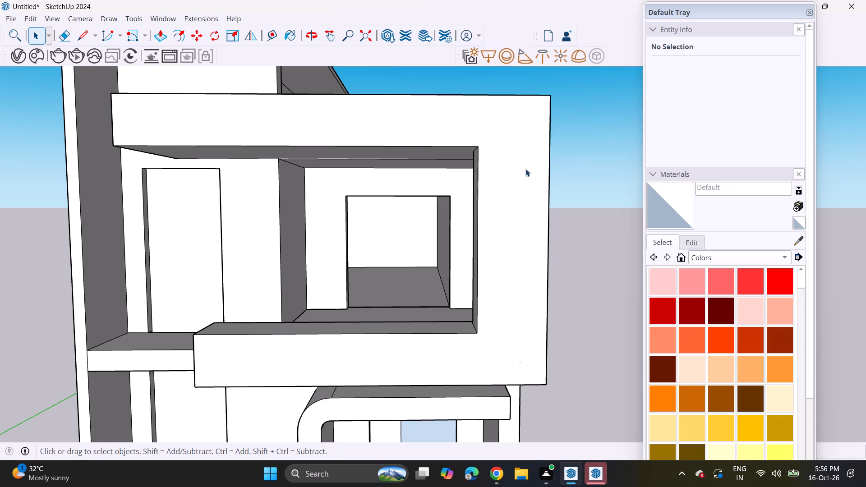
Push/Pull the inner face of the upper balcony's thickened frame end slightly toward the outer side to slim it.
middle_drag(493, 263, 542, 265)
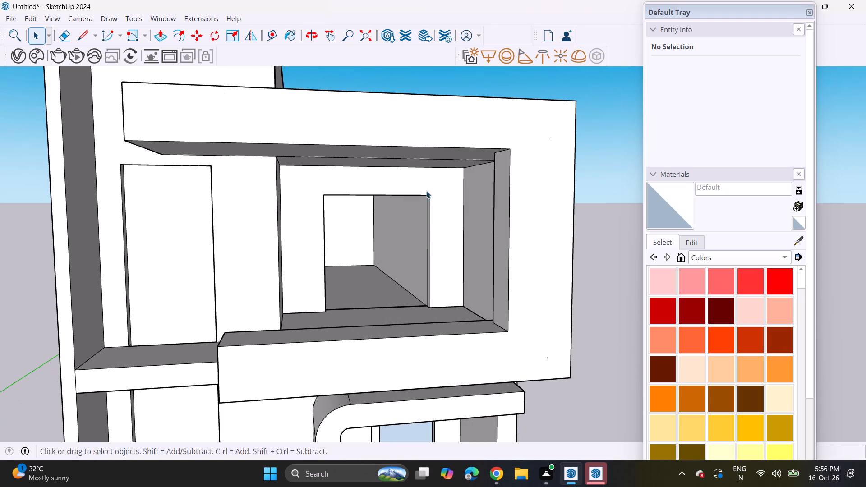
click(165, 37)
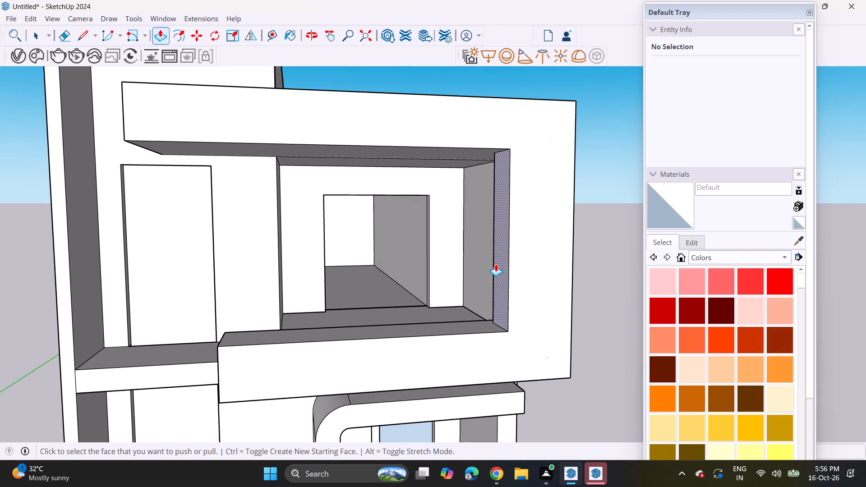
click(496, 264)
click(505, 262)
middle_drag(578, 230, 534, 229)
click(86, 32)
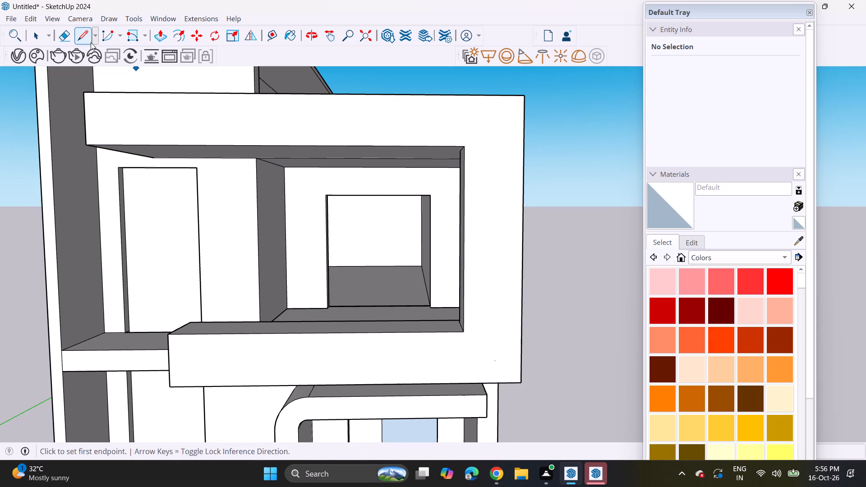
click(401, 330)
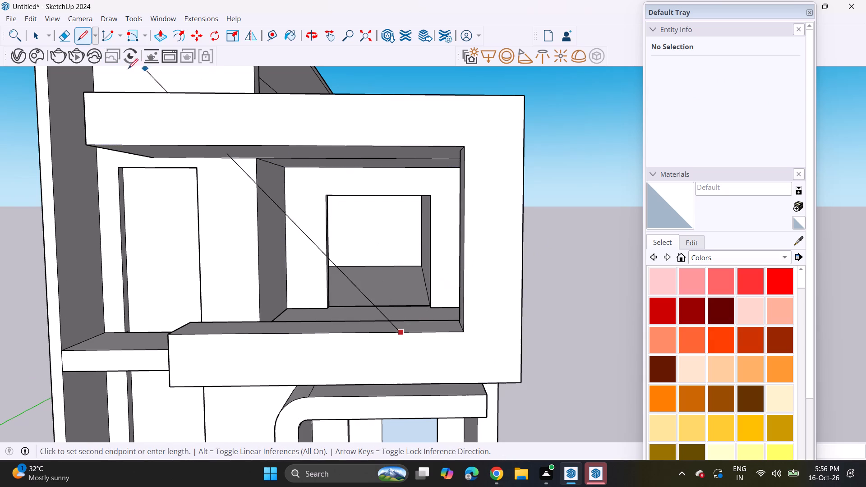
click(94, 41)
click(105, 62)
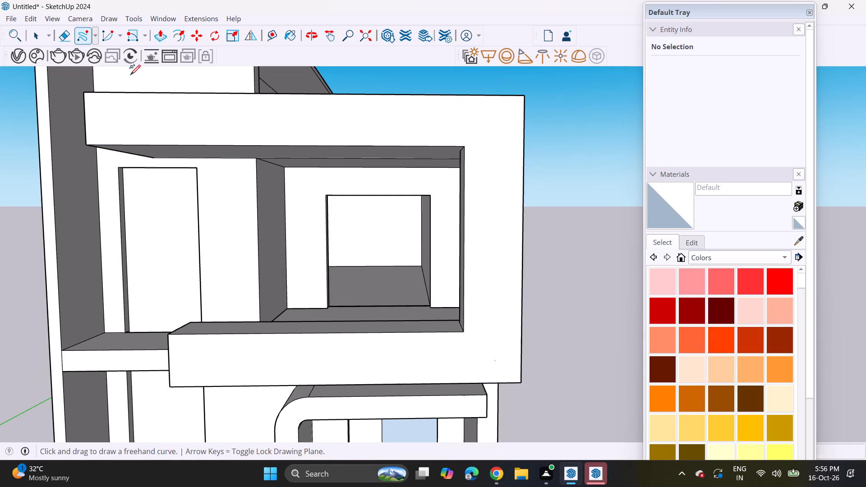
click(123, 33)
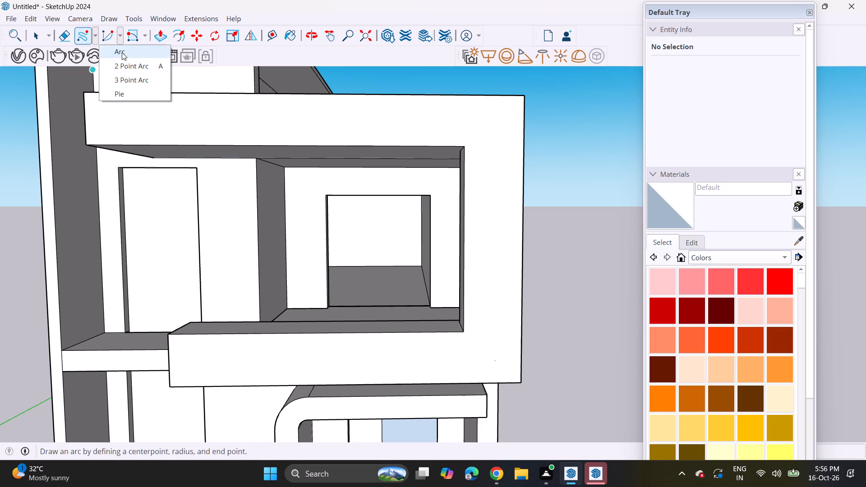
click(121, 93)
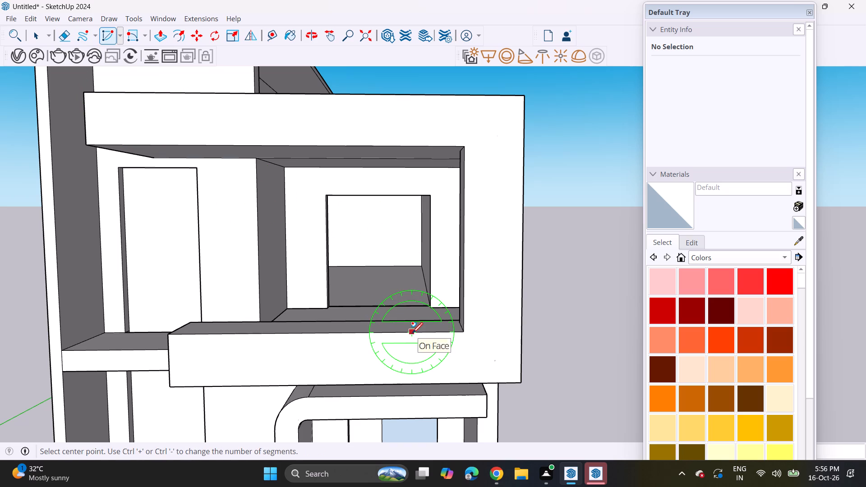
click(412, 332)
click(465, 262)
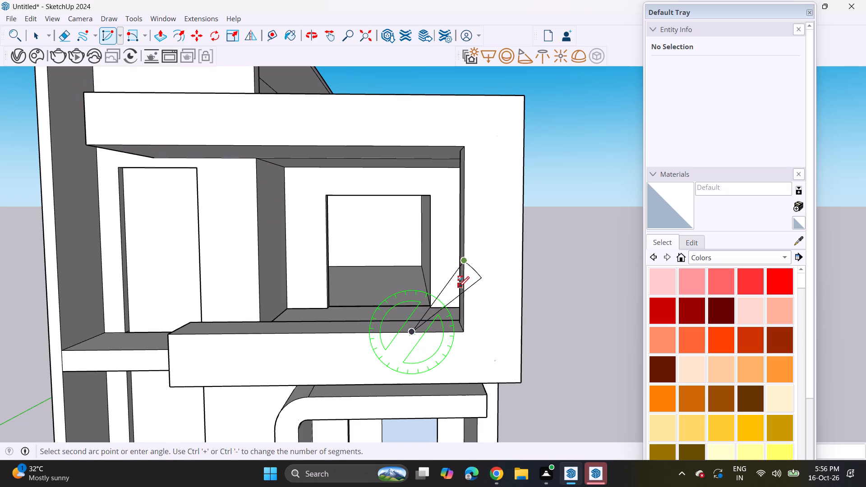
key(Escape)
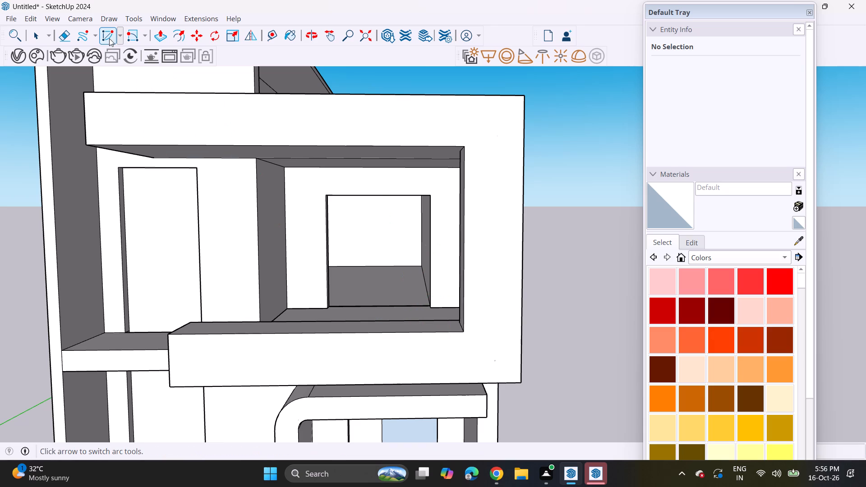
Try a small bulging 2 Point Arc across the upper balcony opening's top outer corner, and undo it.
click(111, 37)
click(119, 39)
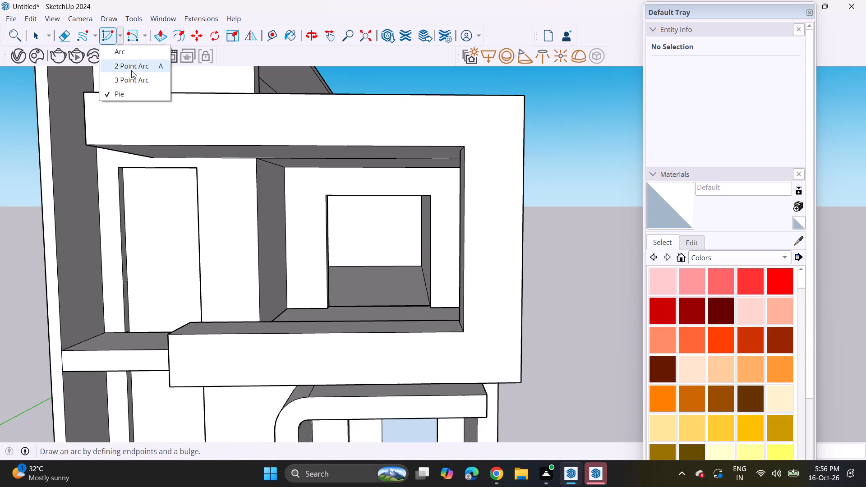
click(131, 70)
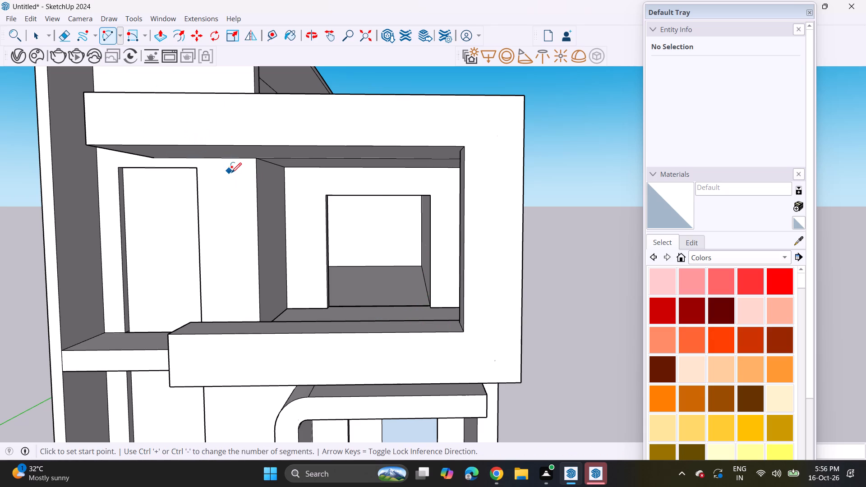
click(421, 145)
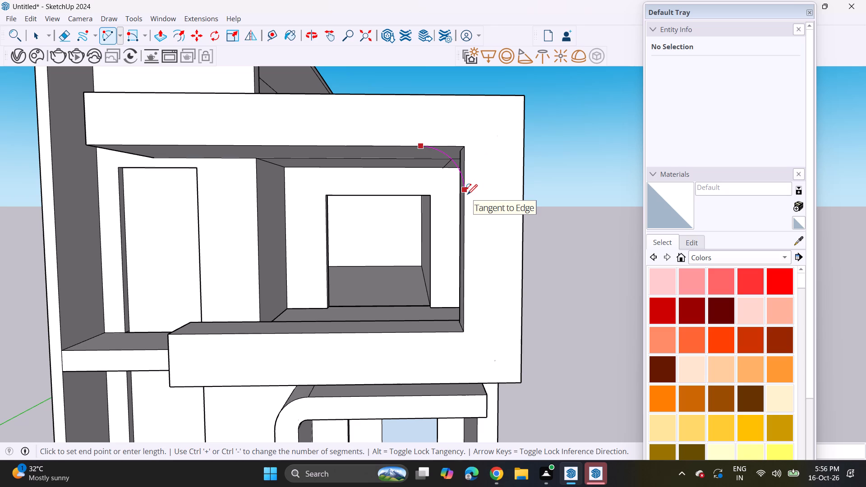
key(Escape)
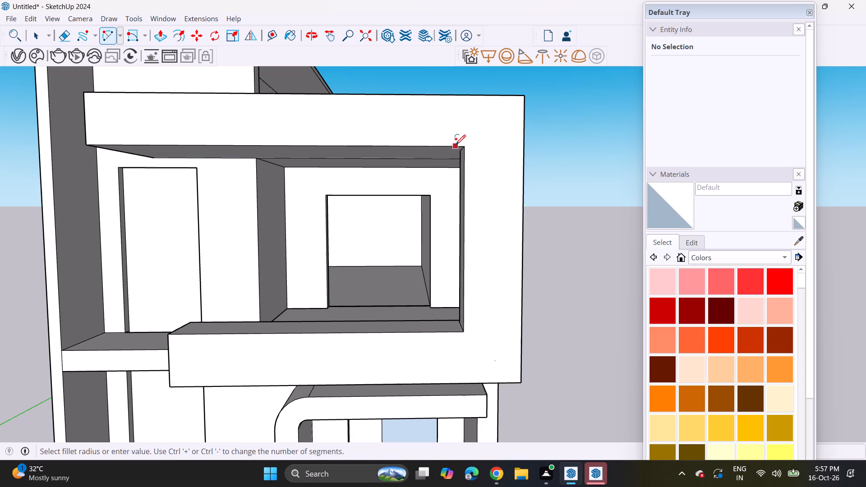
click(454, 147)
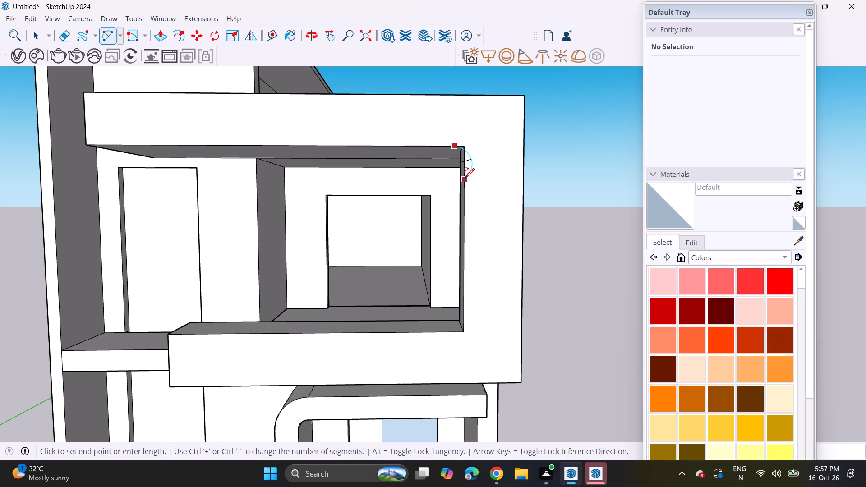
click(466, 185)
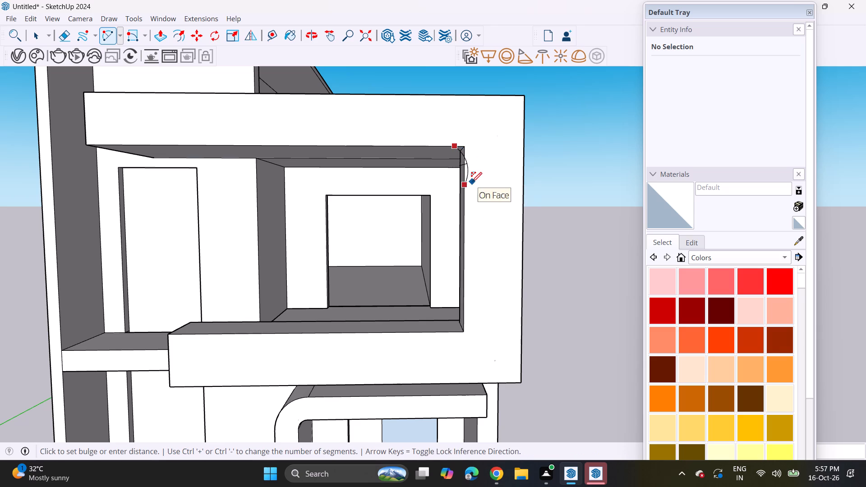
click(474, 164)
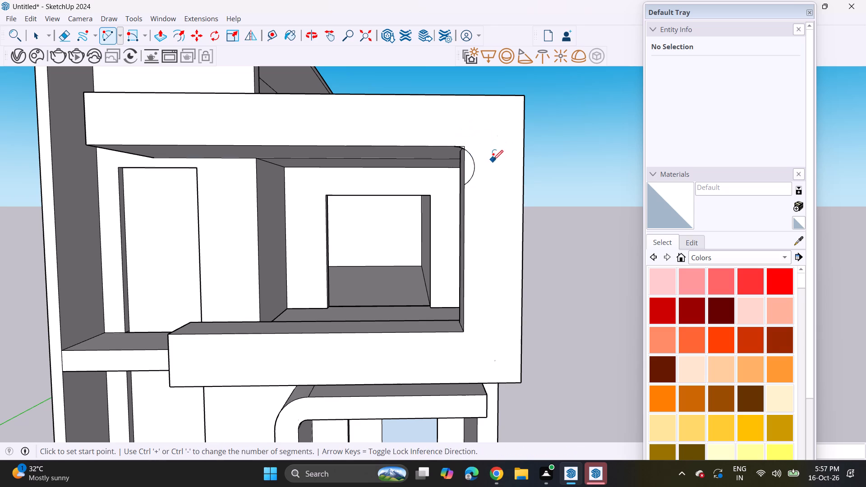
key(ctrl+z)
Draw a slightly larger 2 Point Arc from the opening's top edge to its outer vertical edge, bulging into the frame.
click(466, 206)
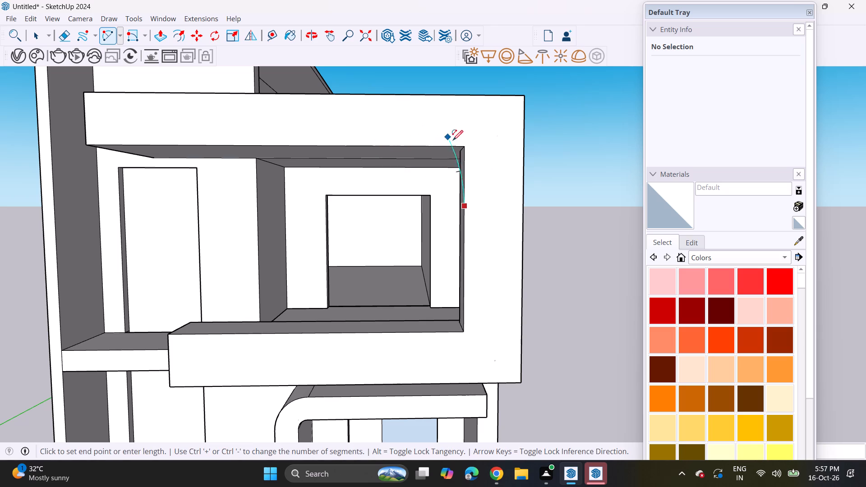
key(Escape)
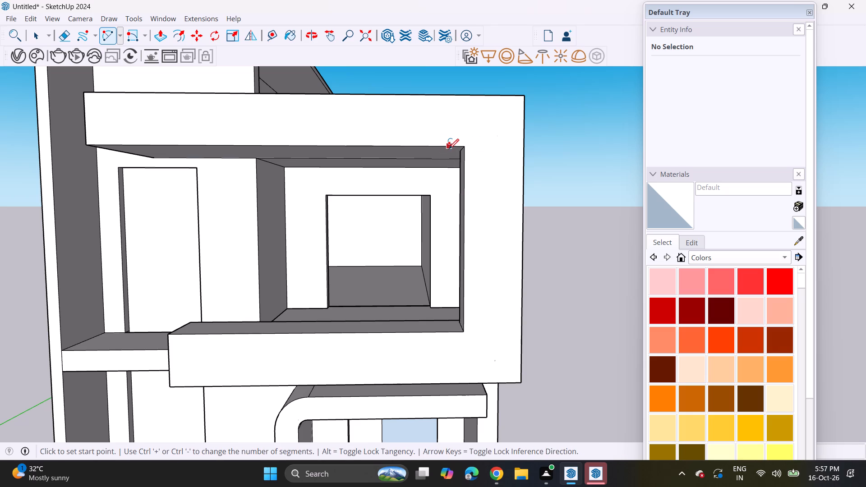
click(449, 149)
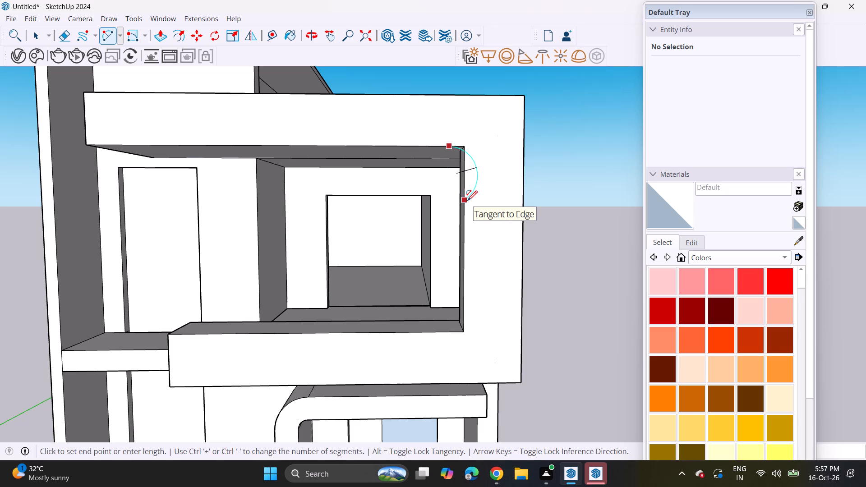
click(467, 201)
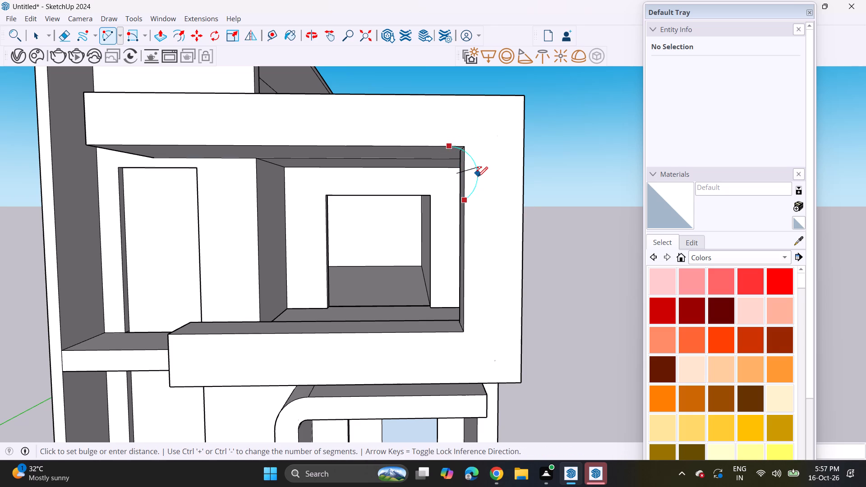
click(478, 177)
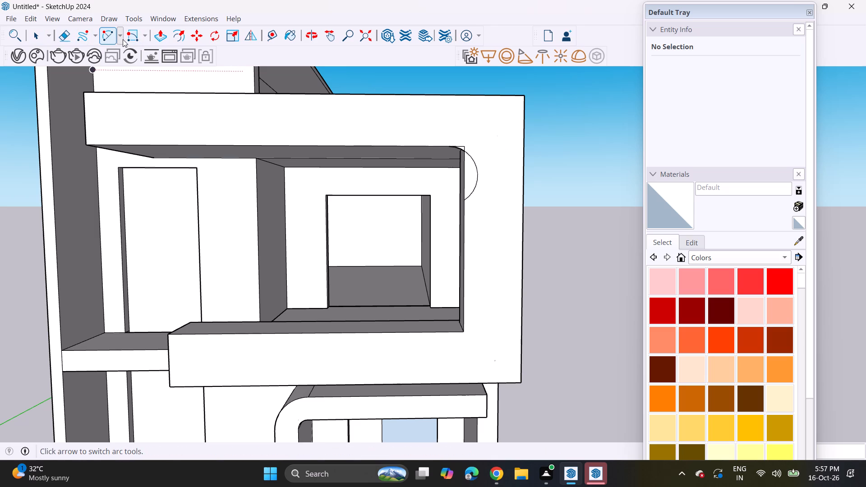
Draw a straight line from an endpoint on the arc down and inward to just above the upper balcony's floor.
click(92, 39)
drag(97, 55, 107, 56)
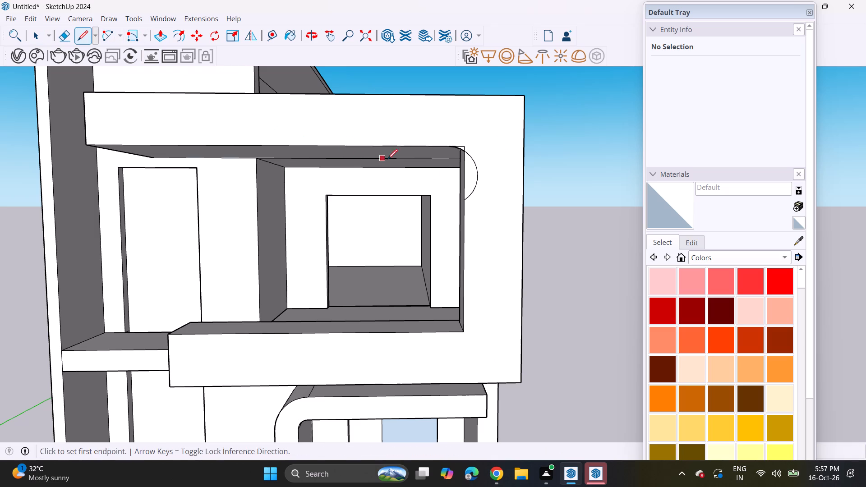
click(479, 181)
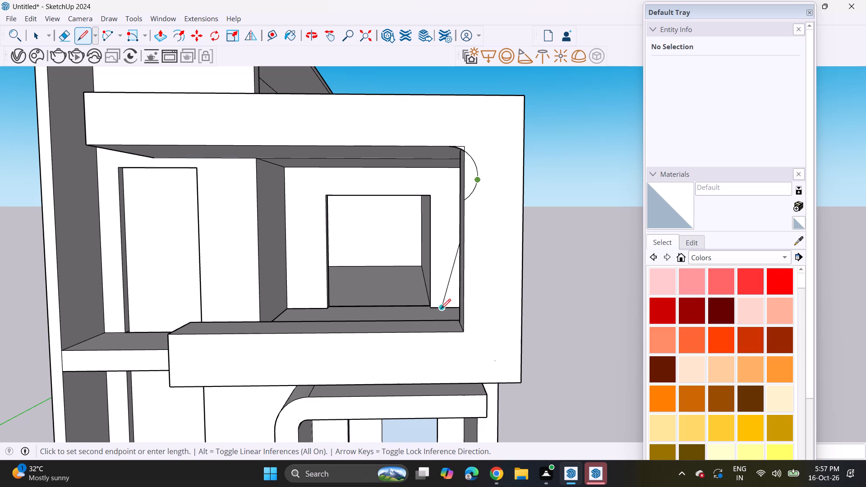
click(447, 300)
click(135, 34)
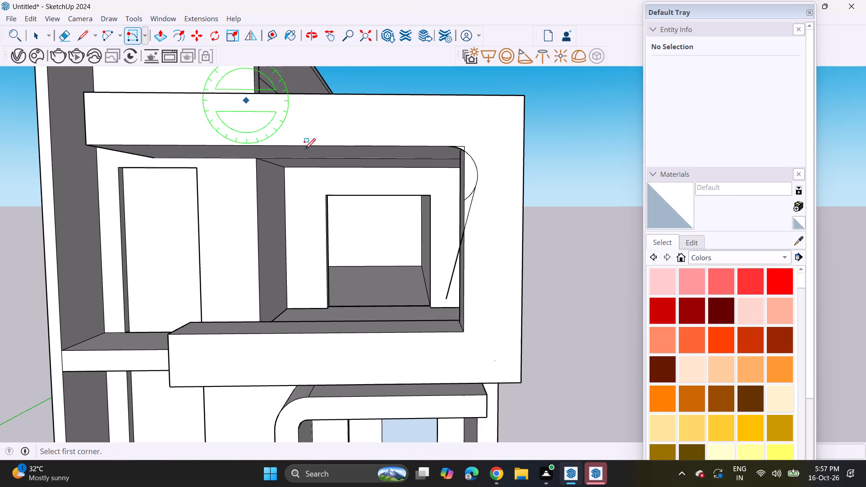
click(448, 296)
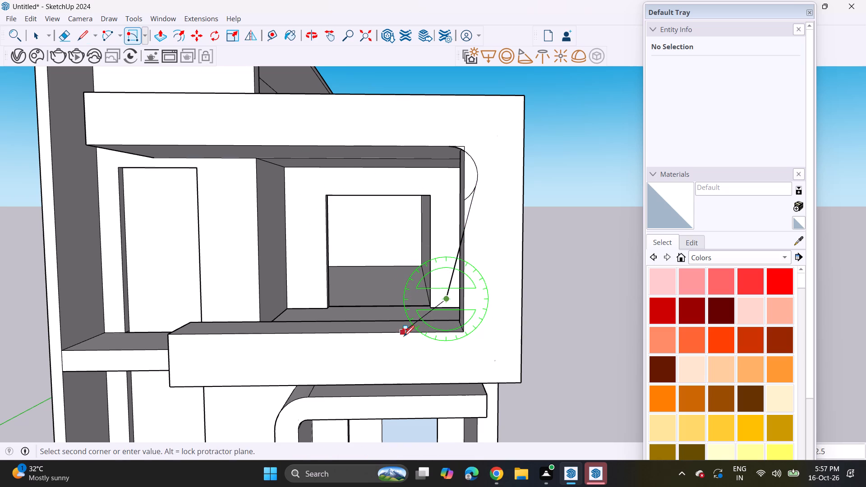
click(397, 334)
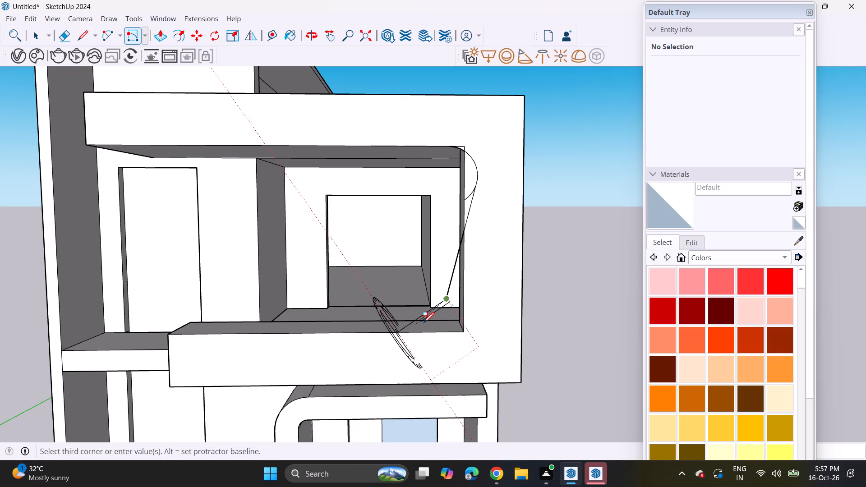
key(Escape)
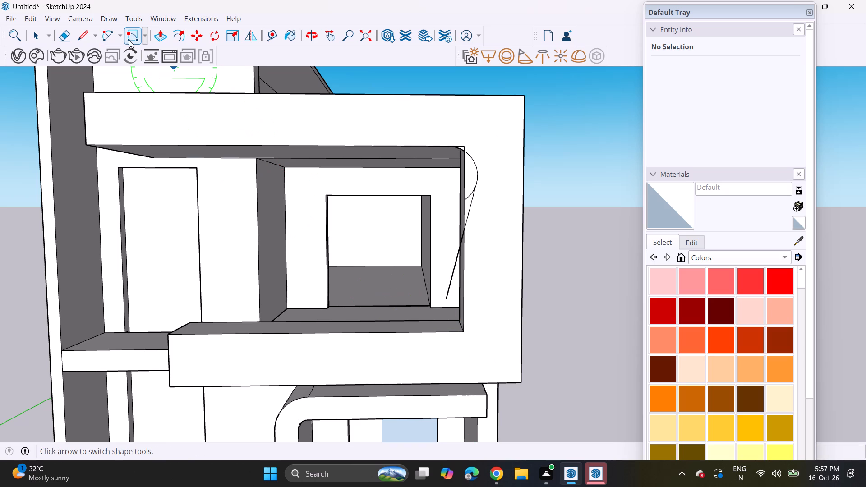
Draw a 2 Point Arc from the slanted line's lower end to the upper balcony opening's bottom edge, bulging toward the outer lower corner.
click(116, 36)
click(112, 38)
click(119, 37)
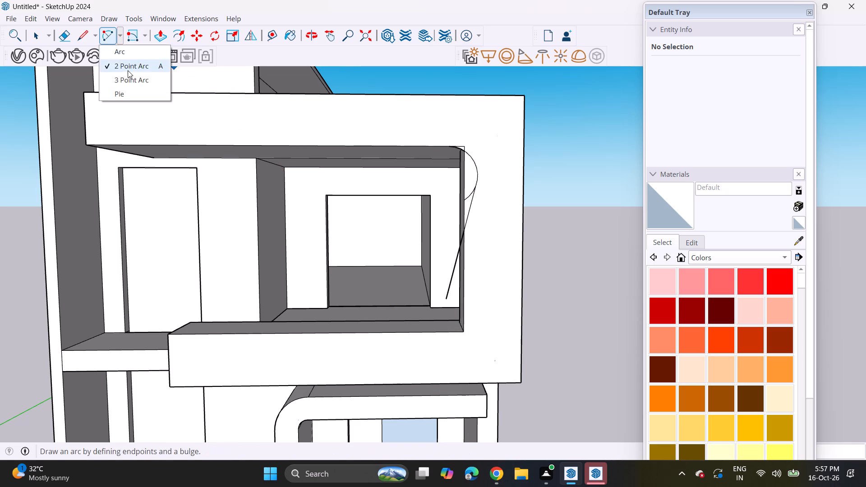
click(128, 71)
click(445, 300)
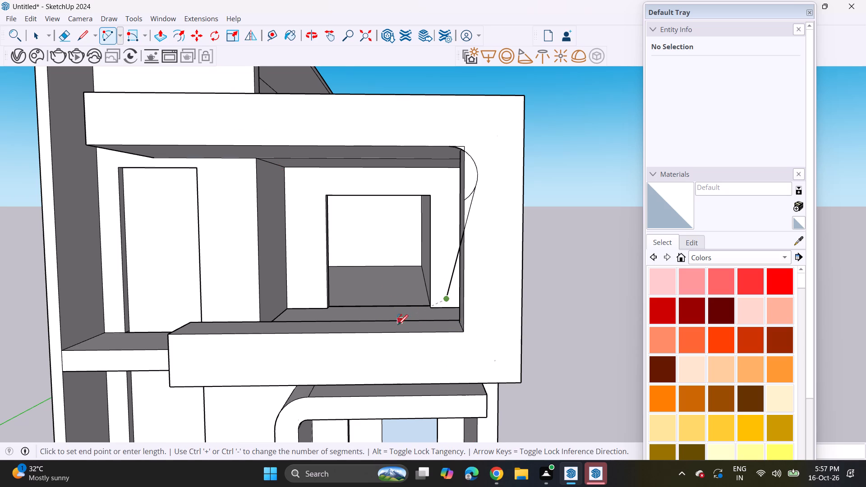
click(388, 333)
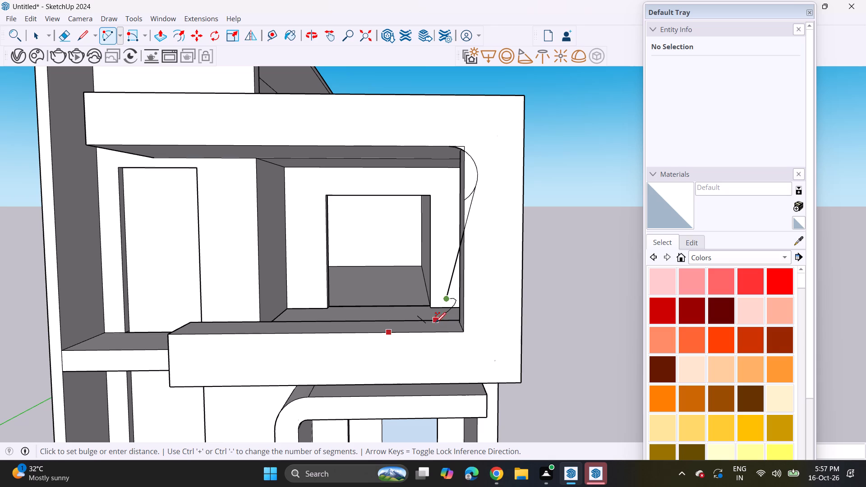
middle_drag(423, 306, 568, 303)
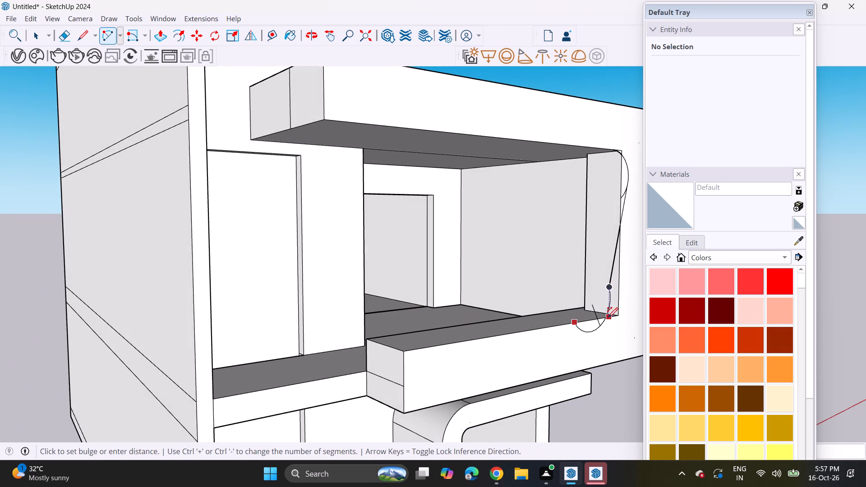
click(606, 302)
Push/Pull the face between the slanted line, lower arc and opening's lower outer corner to the frame's full depth.
middle_drag(611, 312, 494, 317)
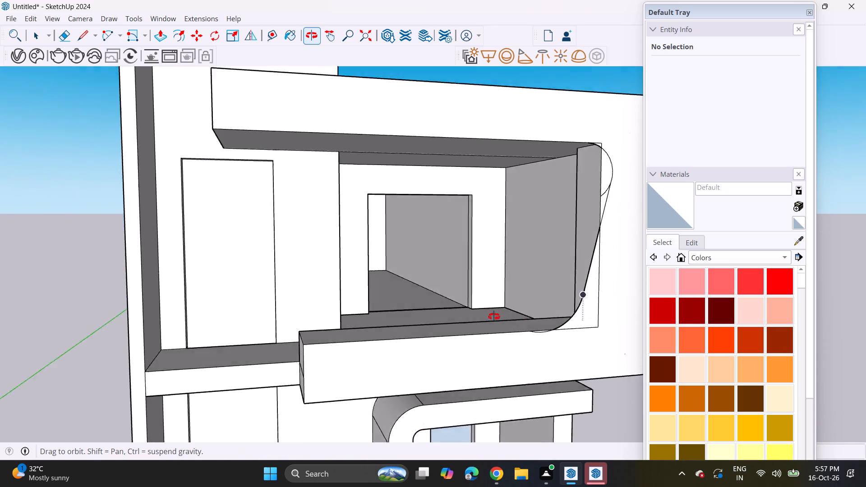
middle_drag(494, 317, 440, 317)
middle_drag(454, 320, 469, 307)
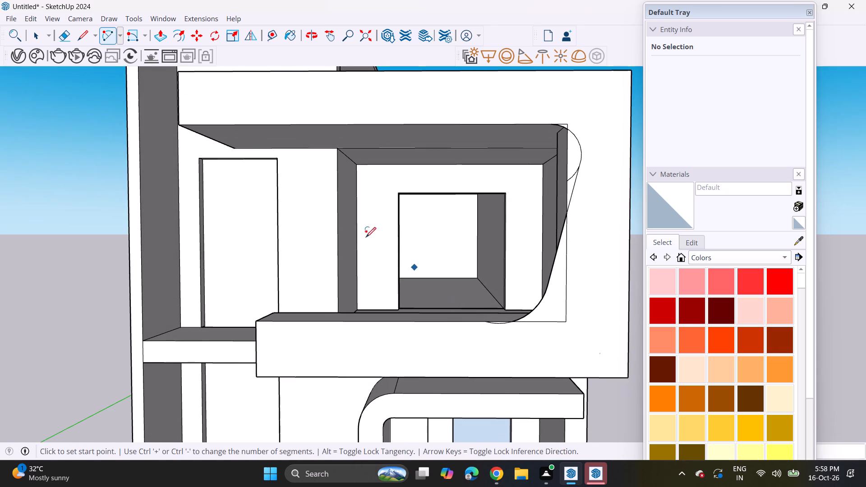
click(161, 36)
middle_drag(317, 211, 527, 273)
scroll(408, 251, up, 1)
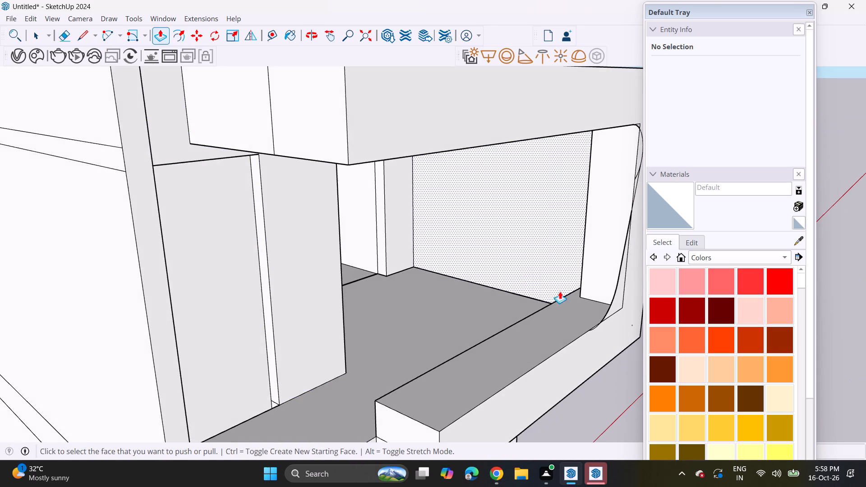
middle_drag(556, 290, 371, 258)
click(401, 257)
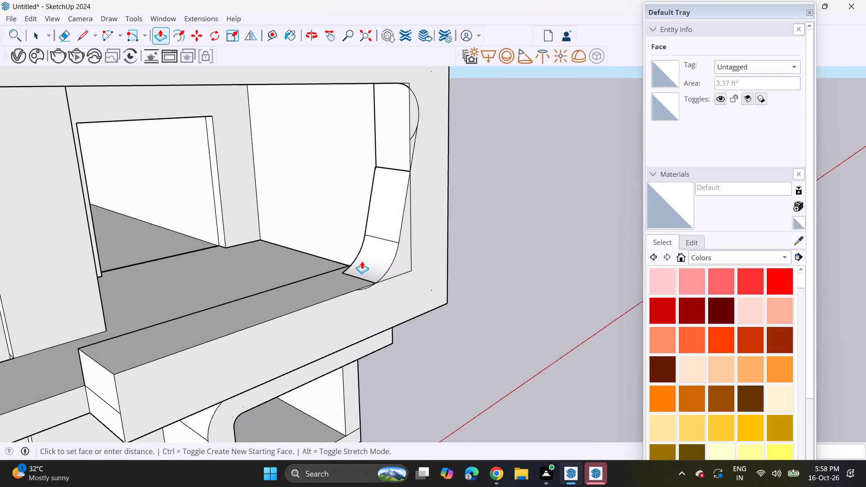
click(326, 272)
Push/Pull the small sliver at the opening's top outer corner to the frame's inner edge, rounding that corner through its depth.
middle_drag(406, 116, 338, 115)
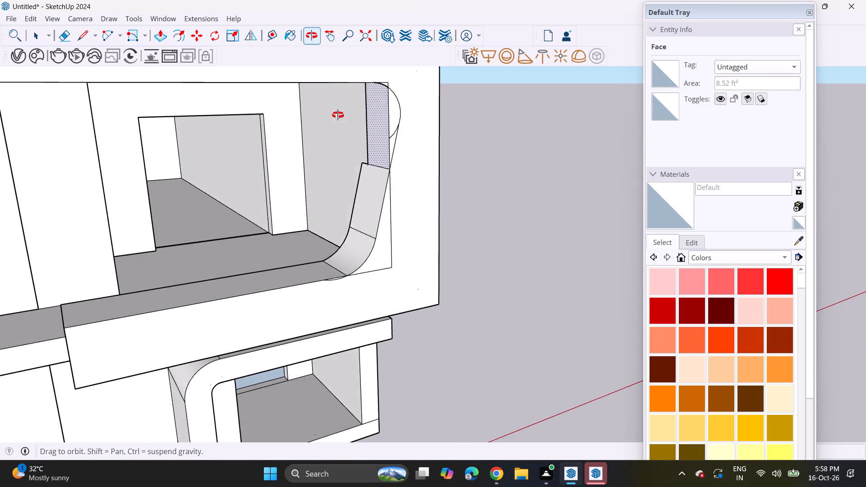
middle_drag(338, 115, 294, 92)
scroll(358, 67, up, 8)
middle_drag(370, 96, 420, 103)
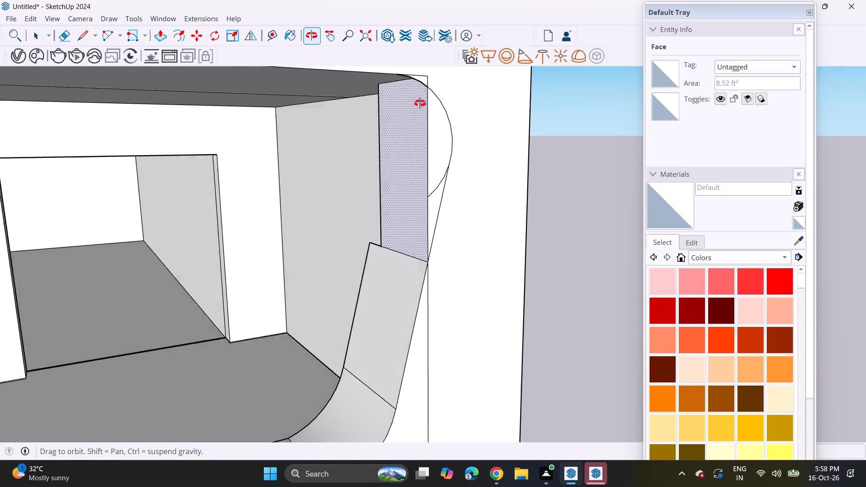
middle_drag(420, 103, 465, 91)
scroll(414, 108, up, 1)
shift+middle_drag(442, 129, 411, 169)
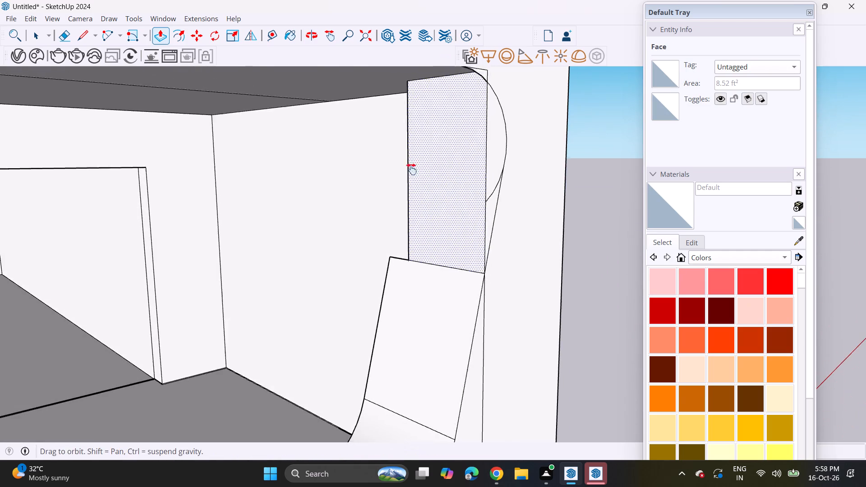
shift+middle_drag(411, 169, 399, 181)
middle_drag(401, 178, 511, 172)
scroll(481, 128, up, 1)
middle_drag(573, 122, 524, 142)
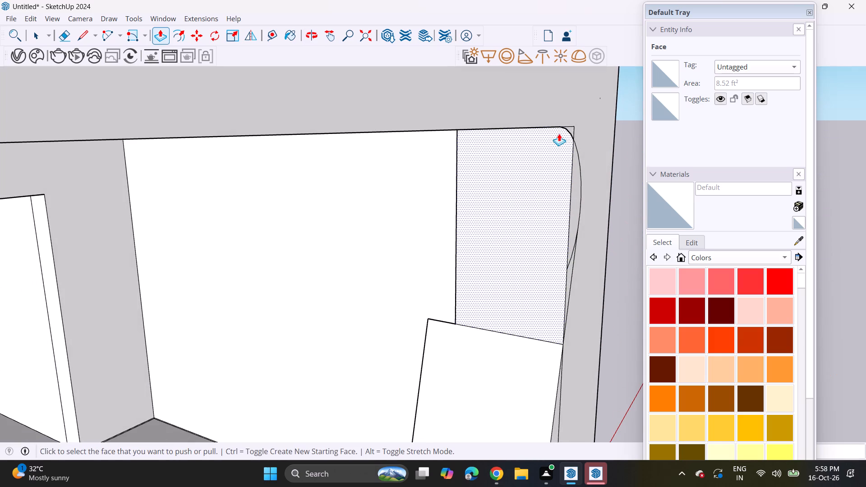
click(570, 132)
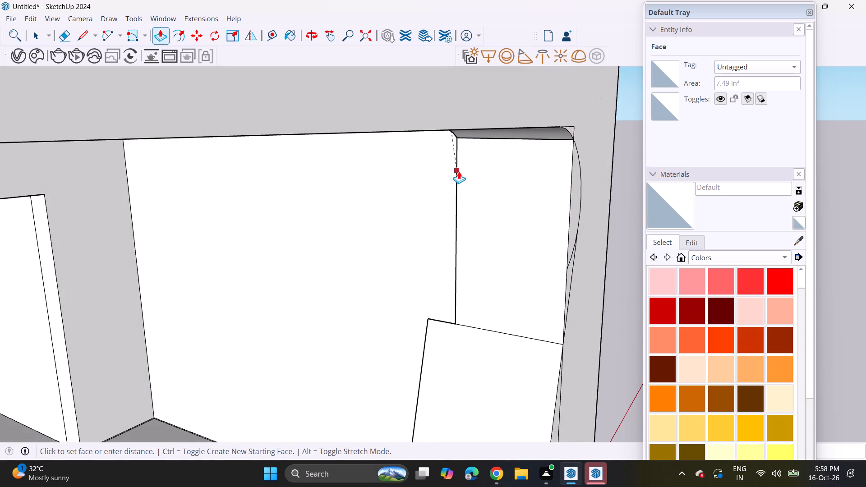
click(459, 171)
Push/Pull the narrow upright face behind the opening's outer side to meet the back corner of the sloped piece.
middle_drag(484, 179, 393, 166)
scroll(382, 162, down, 7)
middle_drag(423, 263, 392, 265)
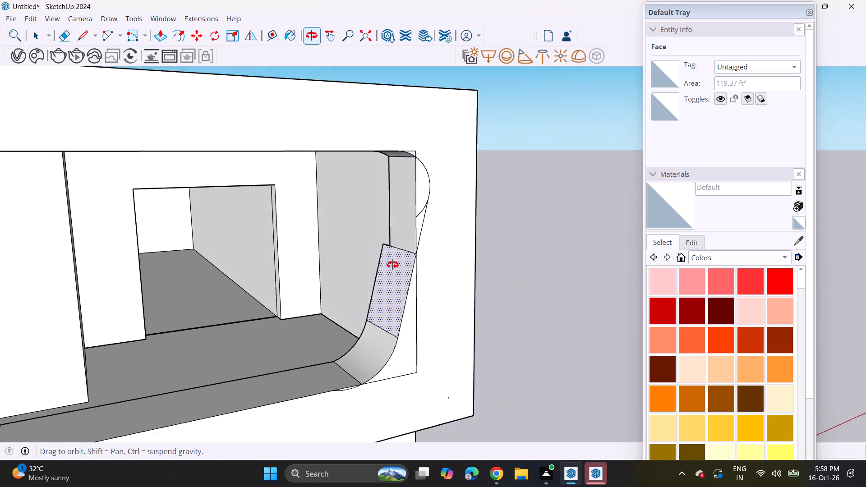
middle_drag(392, 265, 567, 252)
middle_drag(451, 198, 478, 192)
scroll(457, 207, up, 5)
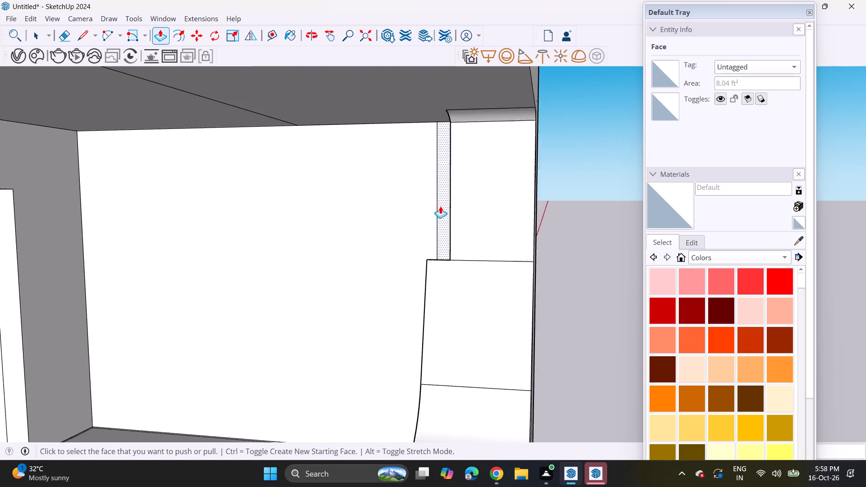
scroll(440, 206, up, 2)
middle_click(440, 206)
middle_drag(433, 220, 486, 241)
scroll(446, 226, up, 1)
click(465, 238)
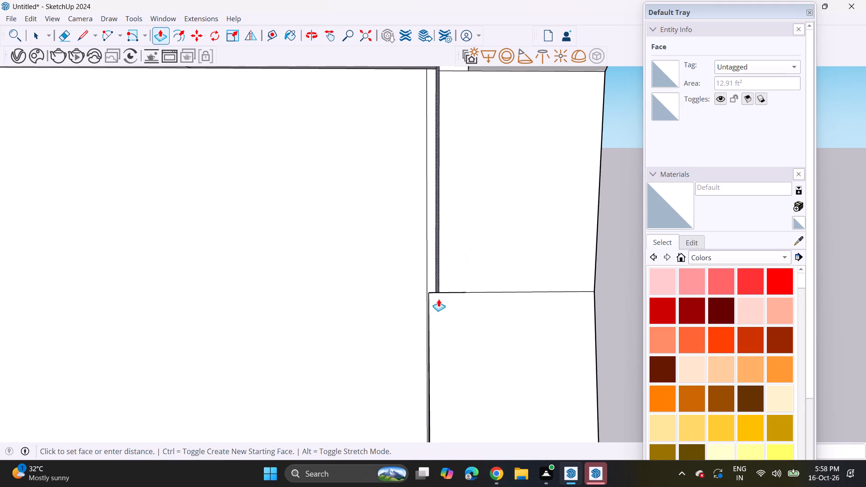
click(426, 298)
Push/Pull the bulging arc segment and the sliver below it through the frame's depth, cutting the opening along the curve and slanted line.
middle_drag(547, 259, 261, 238)
scroll(253, 216, down, 7)
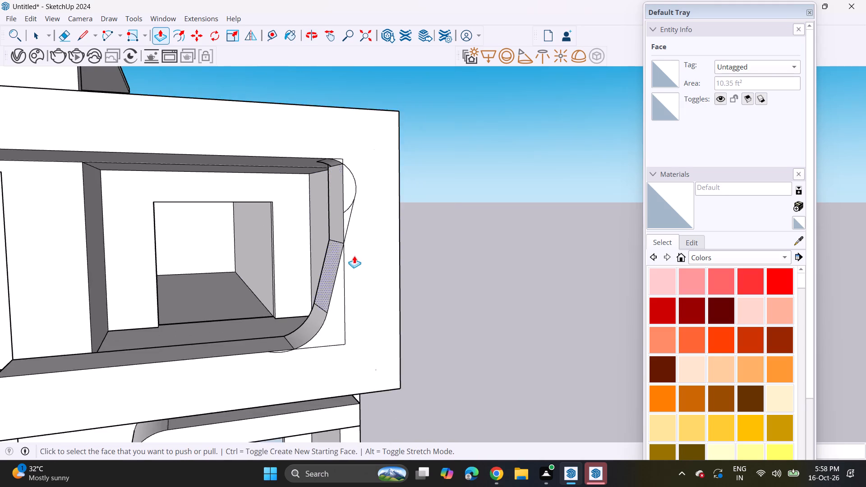
middle_drag(344, 253, 272, 222)
shift+middle_drag(297, 244, 364, 261)
middle_drag(397, 268, 370, 258)
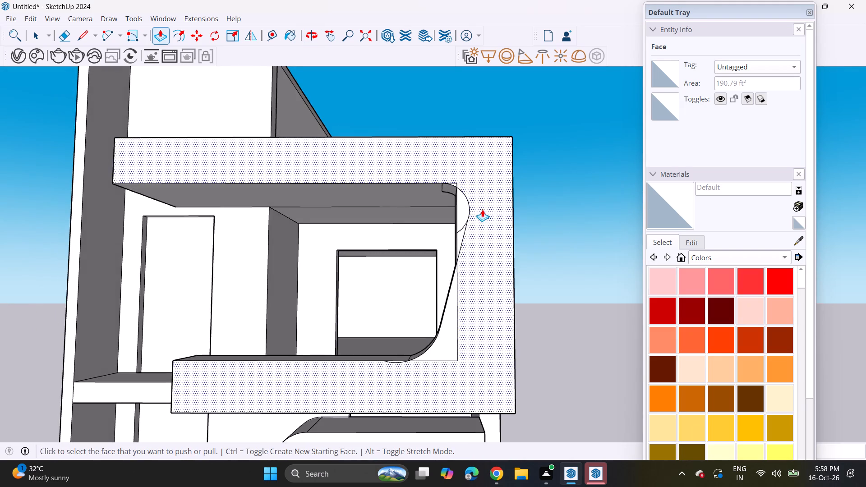
scroll(478, 211, up, 3)
middle_drag(459, 213, 519, 271)
click(497, 256)
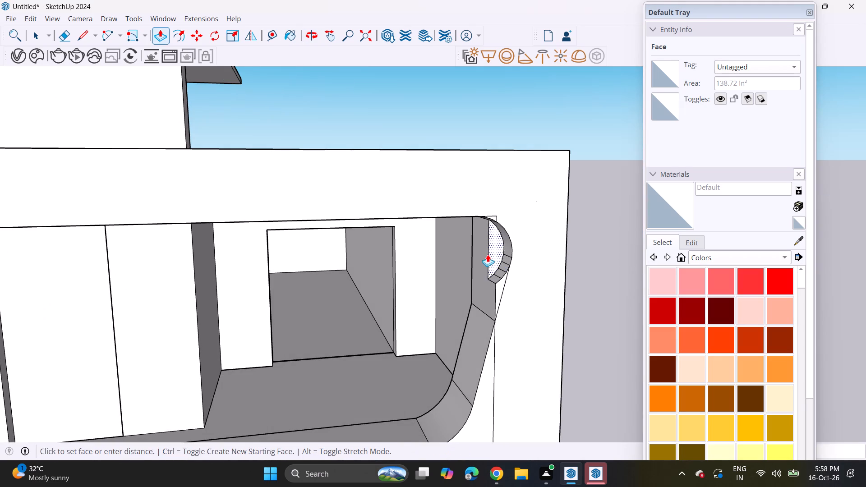
click(474, 251)
click(498, 286)
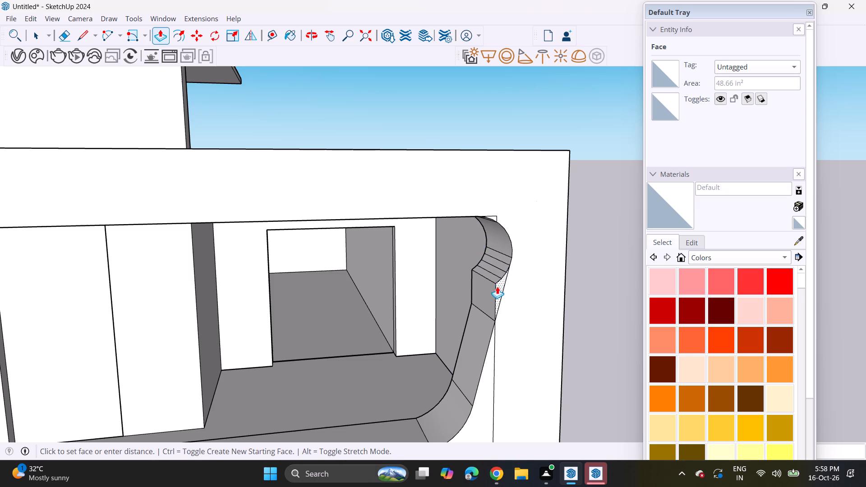
click(471, 274)
Erase the leftover straight corner edges and the stray arc segment below the opening's bottom edge from the frame's front face.
middle_drag(525, 284, 470, 223)
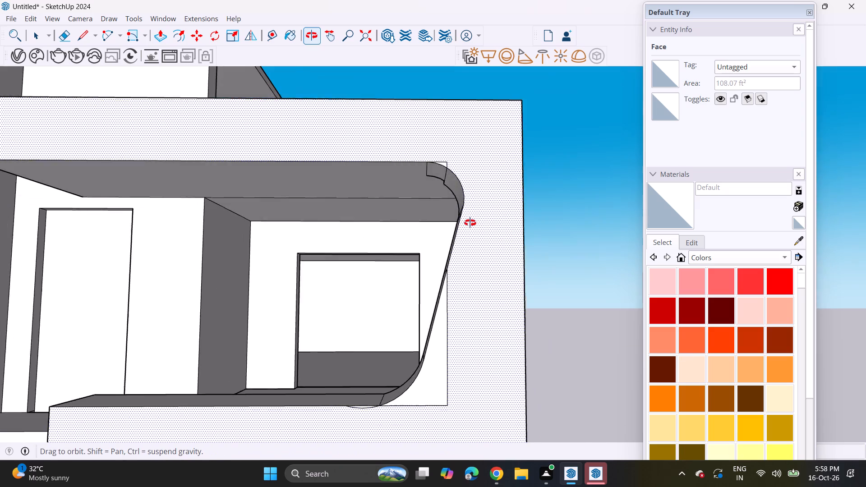
middle_drag(470, 223, 458, 230)
click(66, 38)
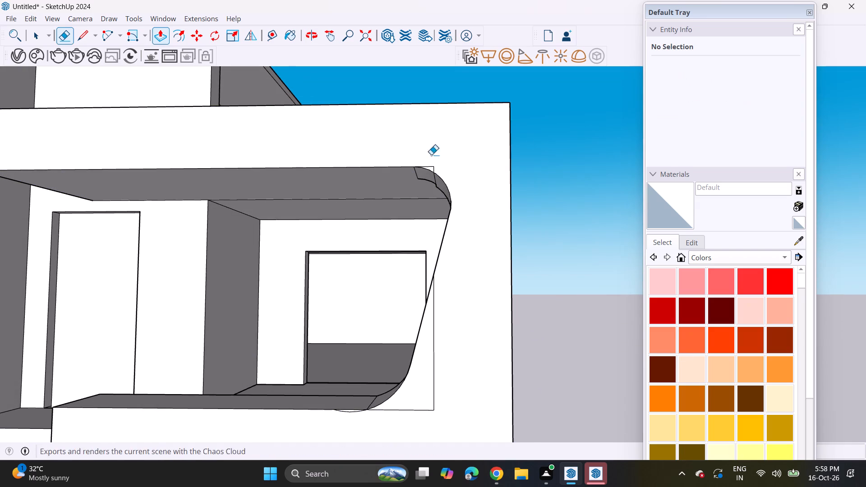
click(434, 167)
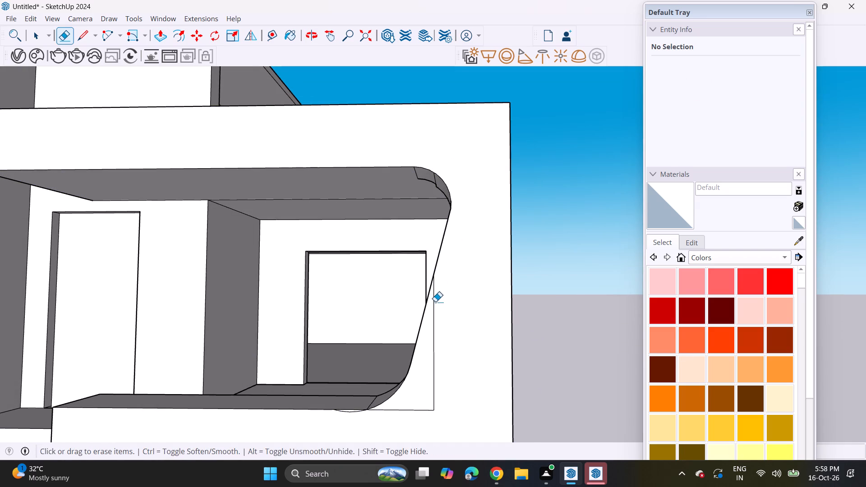
drag(435, 306, 434, 317)
drag(420, 391, 416, 417)
scroll(340, 410, up, 6)
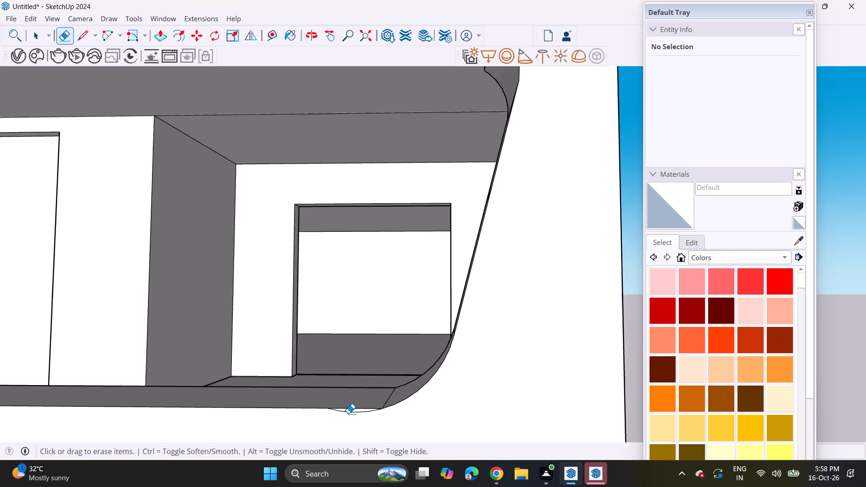
click(354, 411)
click(352, 411)
scroll(356, 396, down, 7)
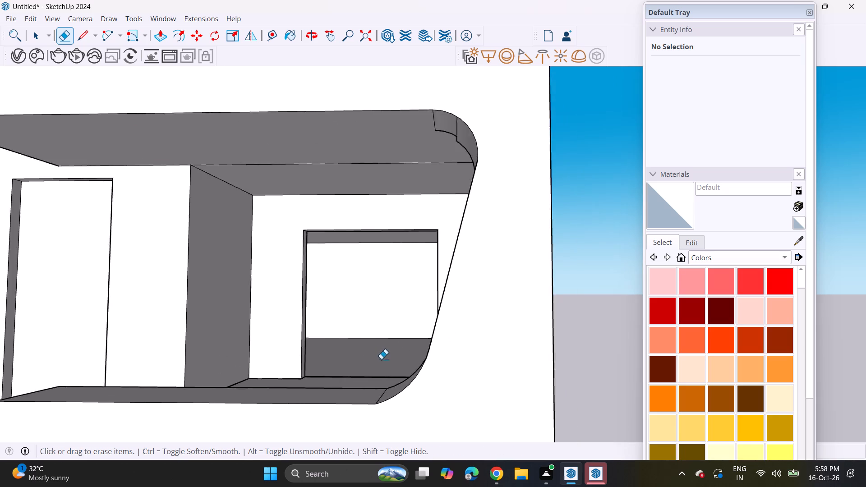
Examine the upper balcony's curved opening and the whole facade from several angles.
shift+middle_drag(373, 276, 470, 279)
middle_drag(502, 265, 460, 280)
shift+middle_drag(496, 281, 412, 228)
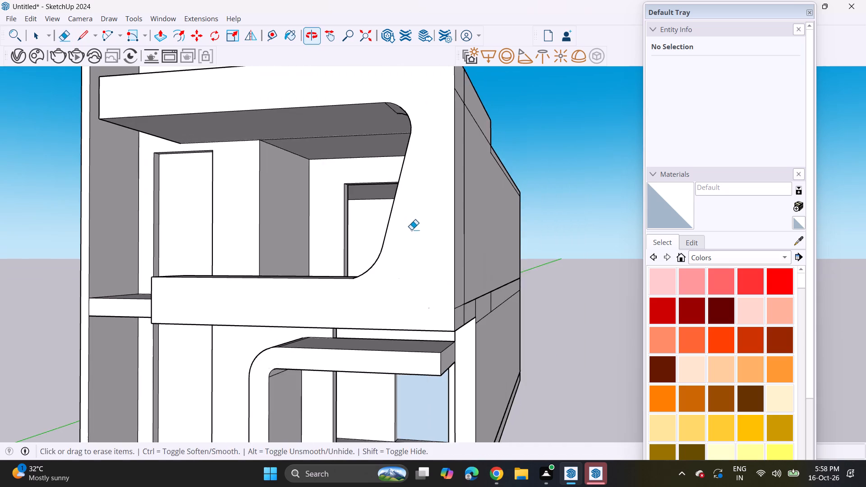
middle_drag(432, 230, 474, 230)
scroll(442, 224, down, 5)
shift+middle_drag(424, 218, 461, 266)
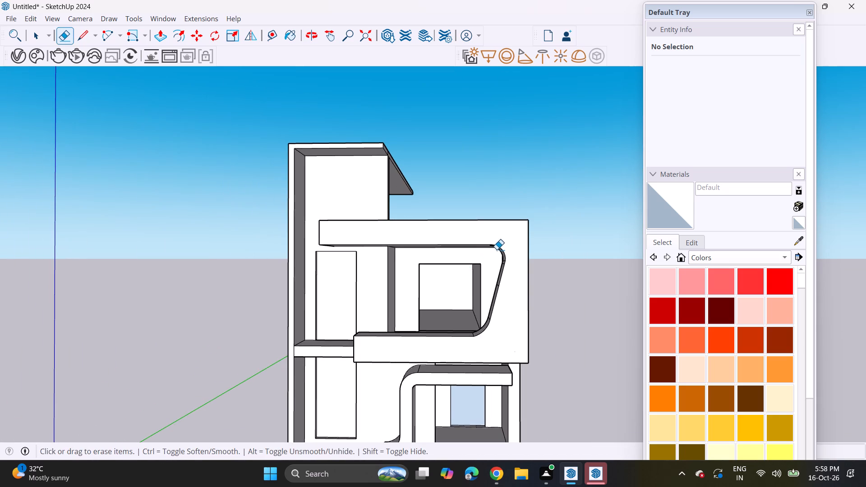
shift+middle_drag(487, 278, 486, 227)
middle_drag(481, 234, 496, 244)
middle_drag(500, 239, 494, 251)
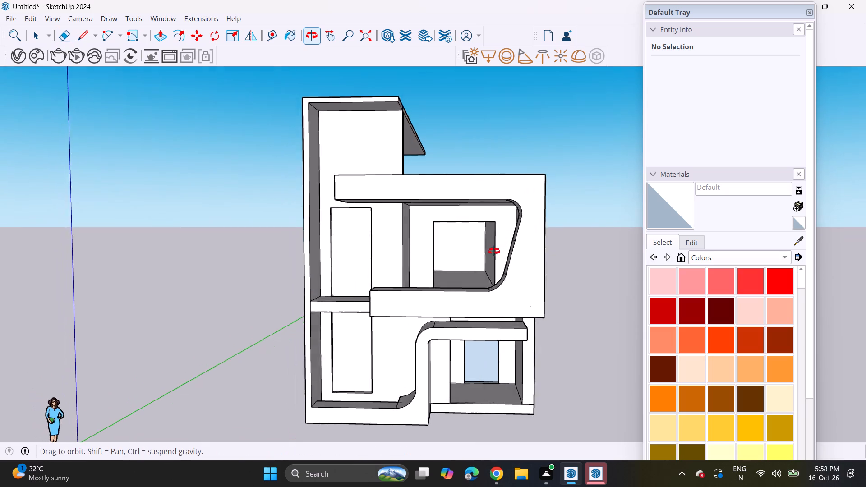
middle_drag(494, 251, 492, 247)
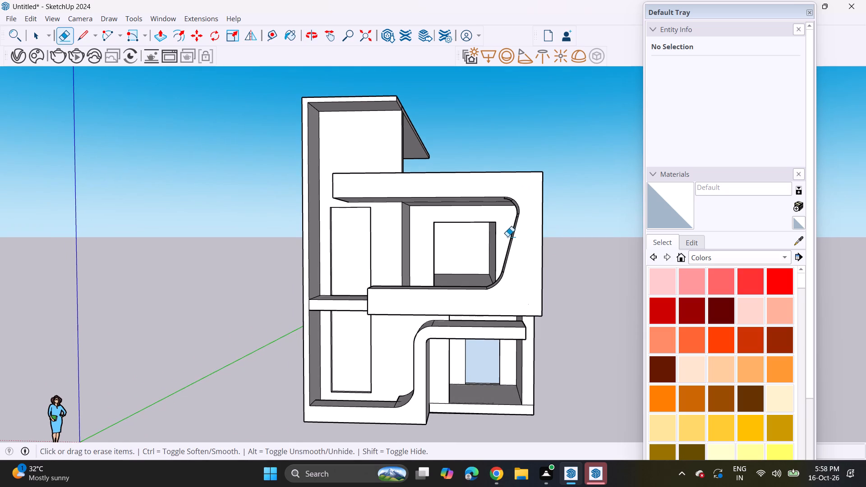
middle_drag(507, 236, 527, 241)
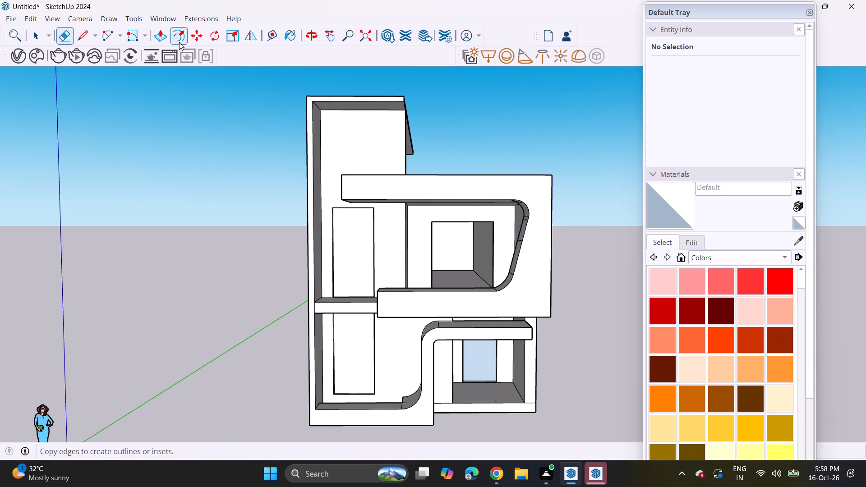
Push/Pull the upper balcony recess's outer side wall slightly inward behind the slanted opening.
click(164, 37)
click(521, 219)
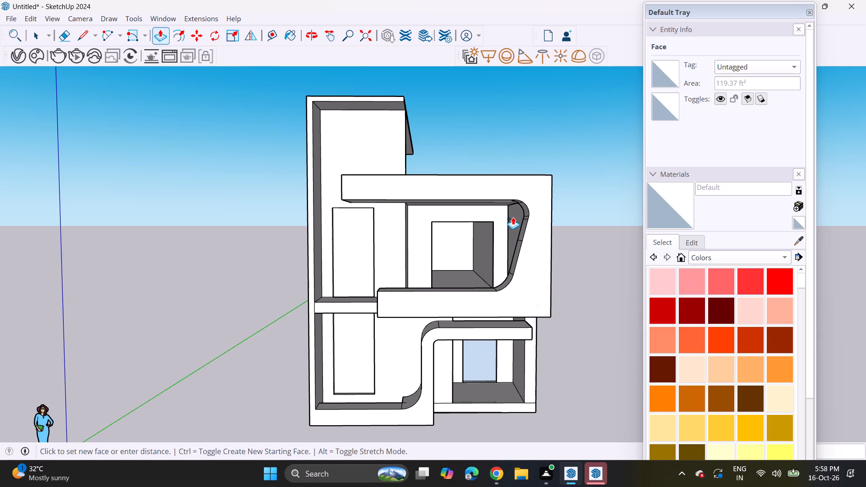
click(513, 217)
middle_drag(558, 237, 545, 230)
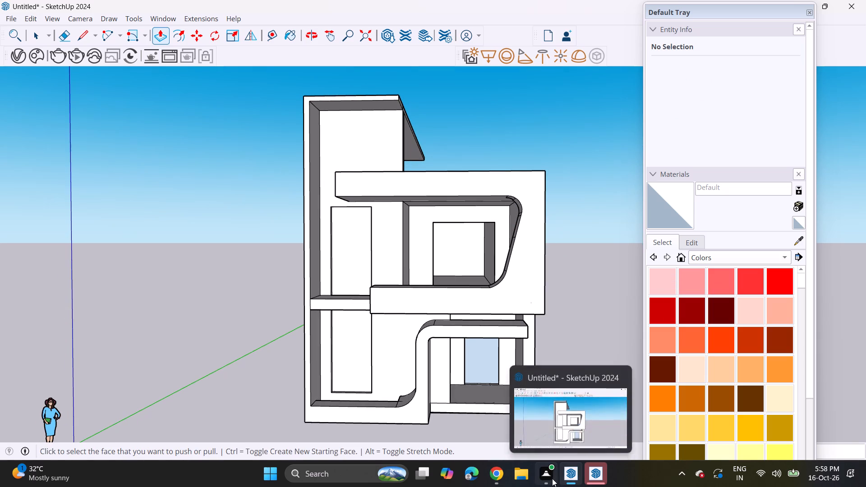
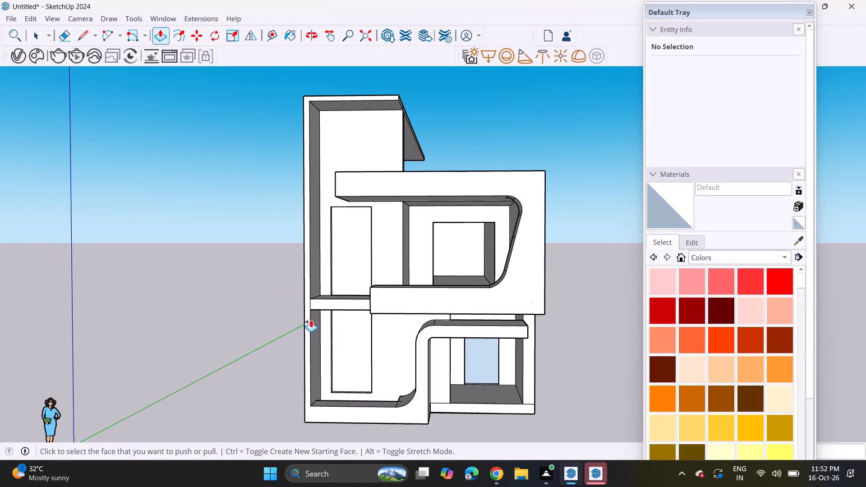
Push/Pull the rear floor strip of the ground-floor recess up to the level of the curved frame's bottom ledge.
middle_drag(378, 394, 378, 372)
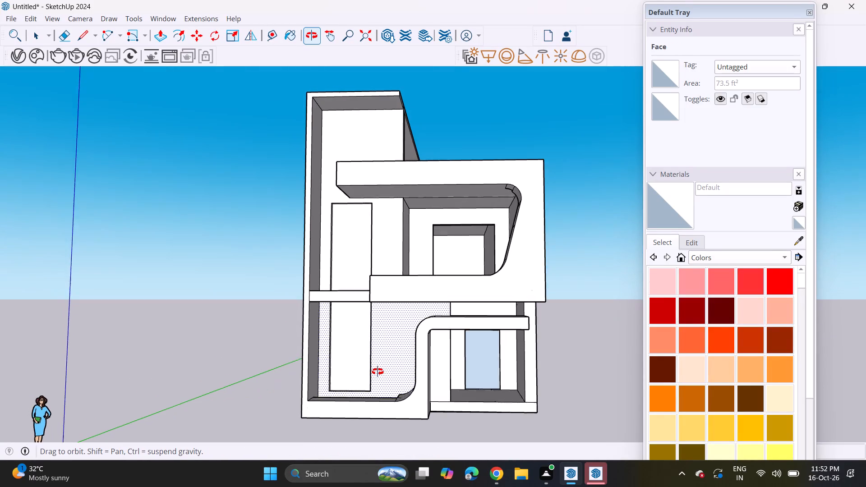
middle_drag(378, 372, 378, 380)
middle_drag(377, 374, 421, 417)
scroll(406, 402, up, 6)
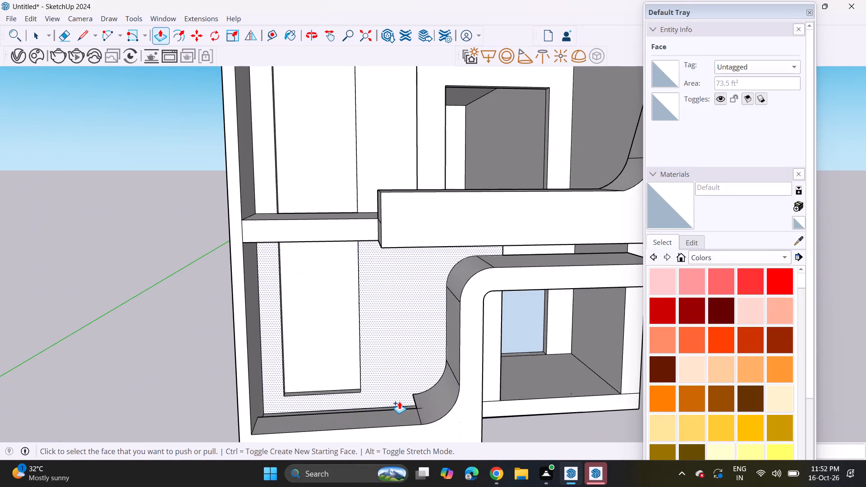
middle_drag(398, 402, 400, 418)
shift+middle_drag(376, 409, 379, 331)
middle_drag(382, 330, 382, 371)
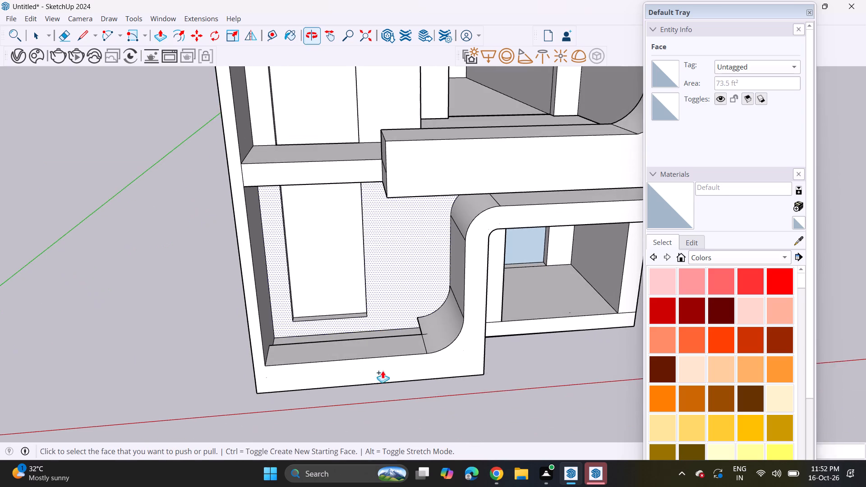
middle_drag(382, 371, 382, 370)
scroll(379, 352, up, 5)
click(377, 328)
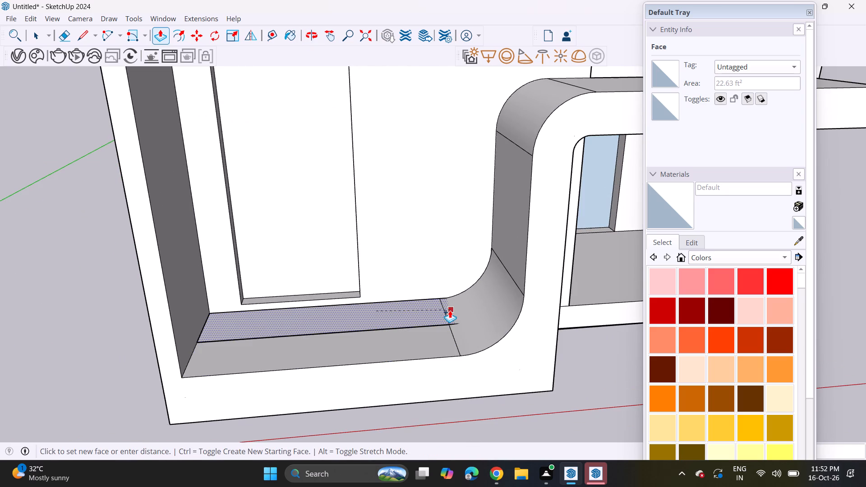
click(450, 310)
Examine the adjusted recess floor and the whole front facade from several angles.
middle_drag(454, 320, 416, 278)
scroll(411, 264, down, 4)
shift+middle_drag(420, 278, 384, 363)
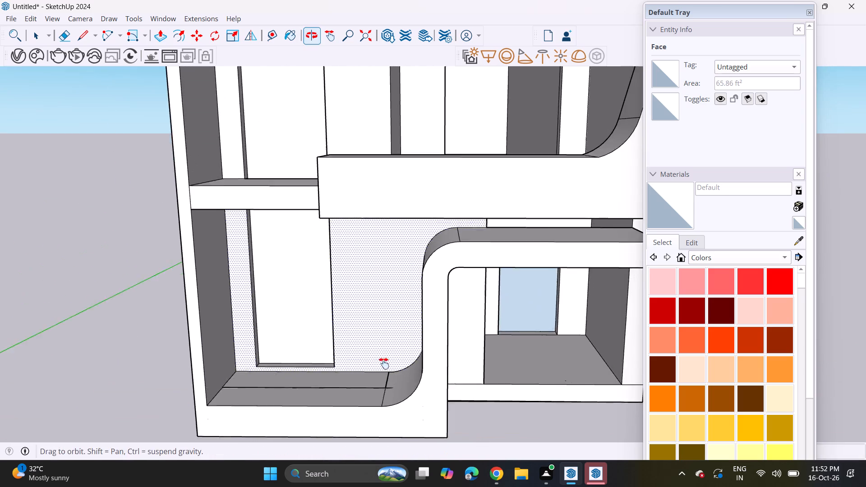
shift+middle_drag(384, 363, 384, 359)
middle_drag(389, 327, 390, 283)
scroll(390, 285, down, 2)
middle_drag(396, 277, 401, 326)
scroll(400, 320, down, 4)
middle_drag(402, 311, 424, 344)
scroll(418, 338, down, 2)
middle_drag(418, 338, 416, 322)
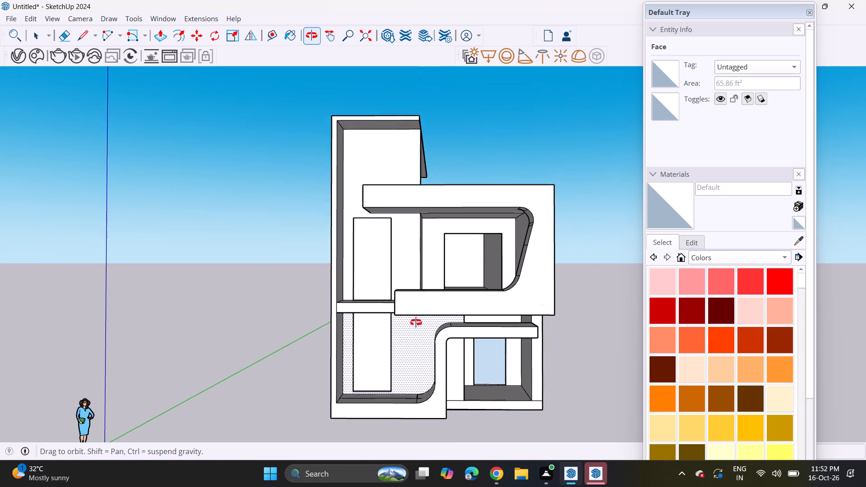
middle_drag(416, 322, 406, 340)
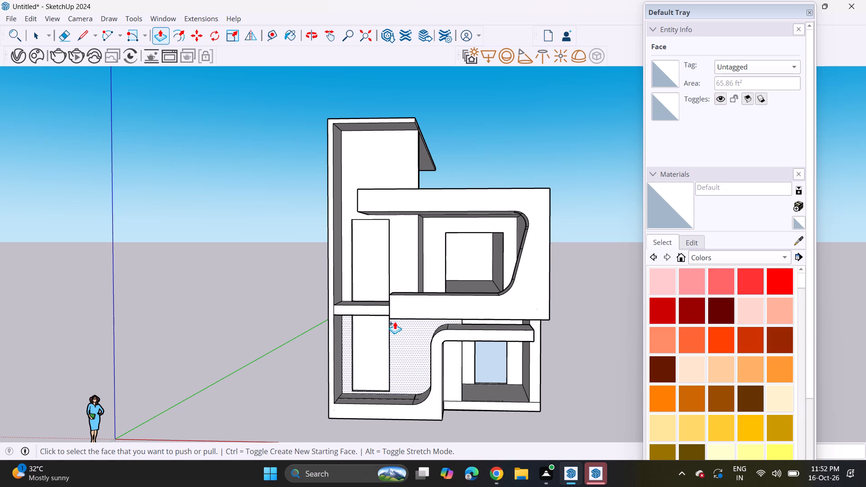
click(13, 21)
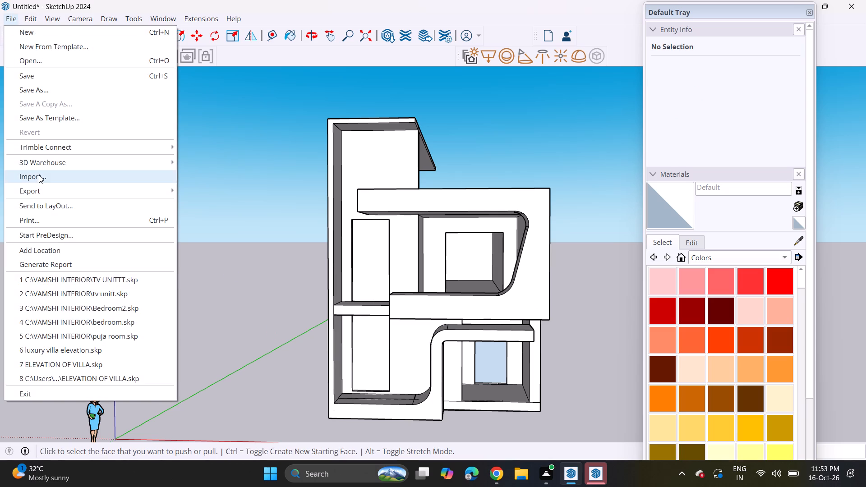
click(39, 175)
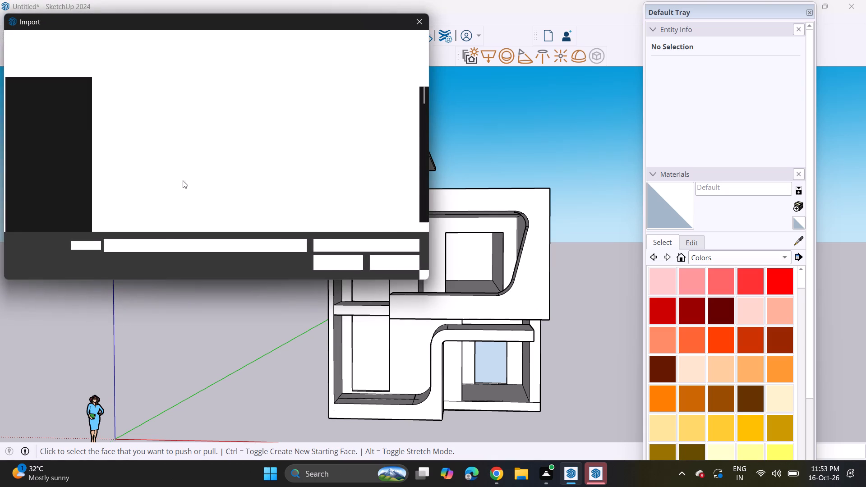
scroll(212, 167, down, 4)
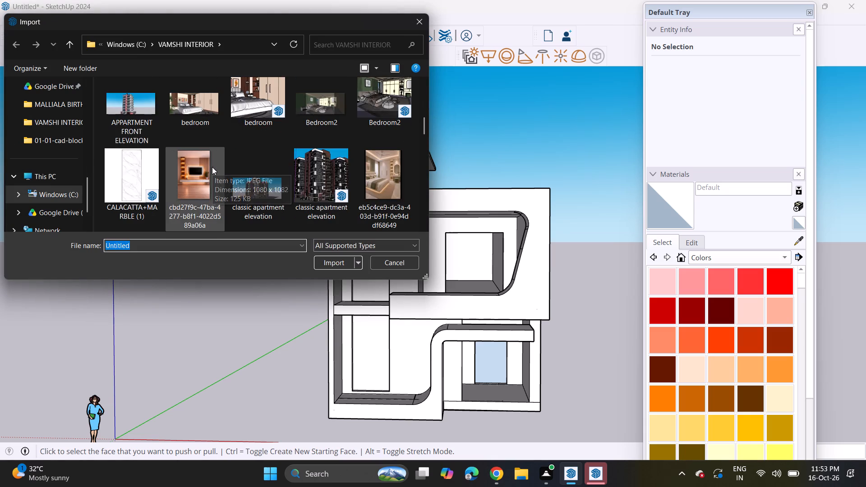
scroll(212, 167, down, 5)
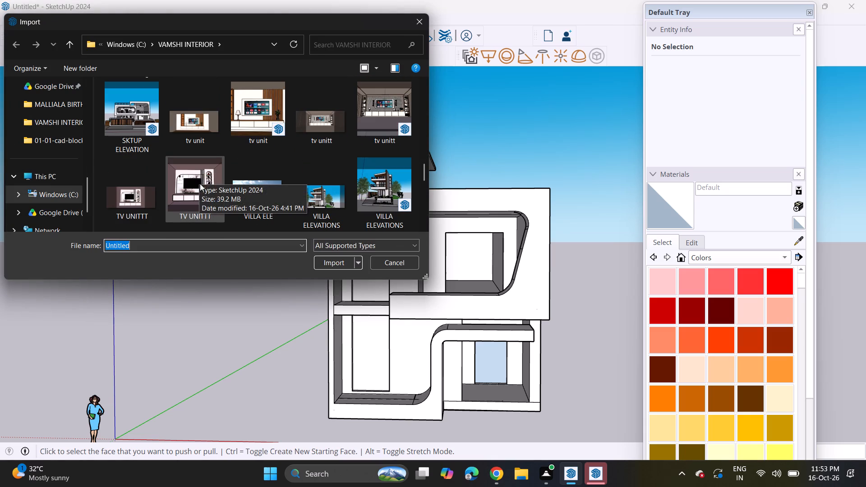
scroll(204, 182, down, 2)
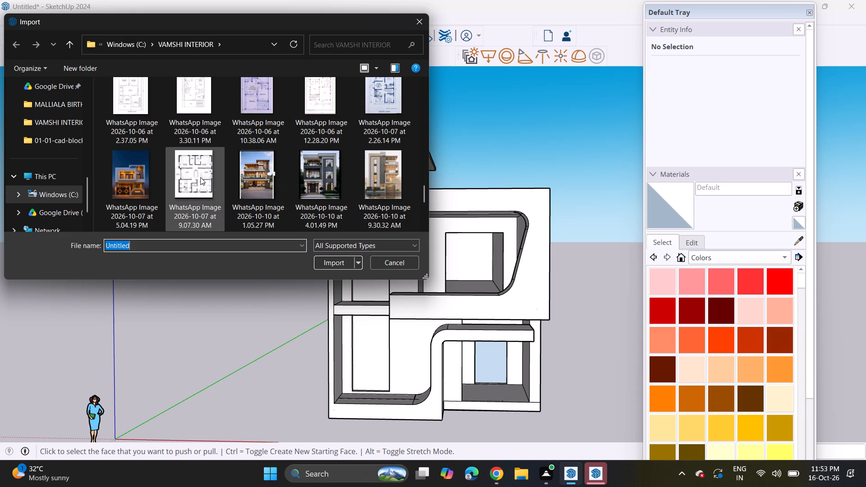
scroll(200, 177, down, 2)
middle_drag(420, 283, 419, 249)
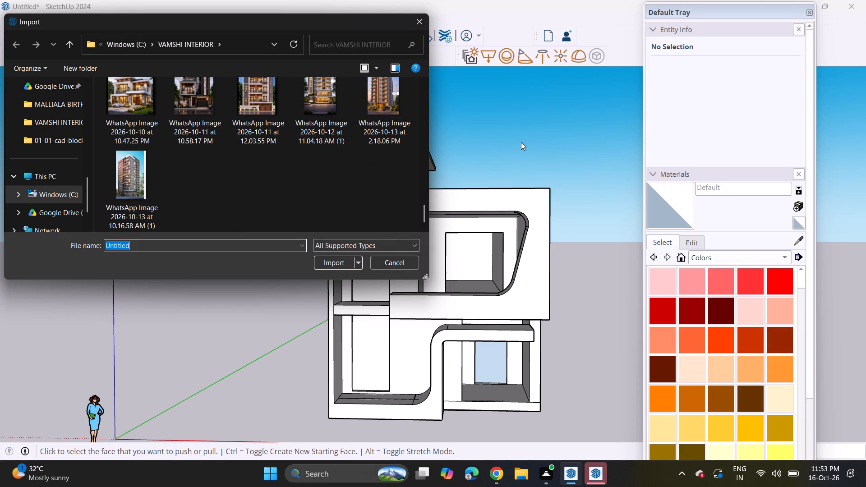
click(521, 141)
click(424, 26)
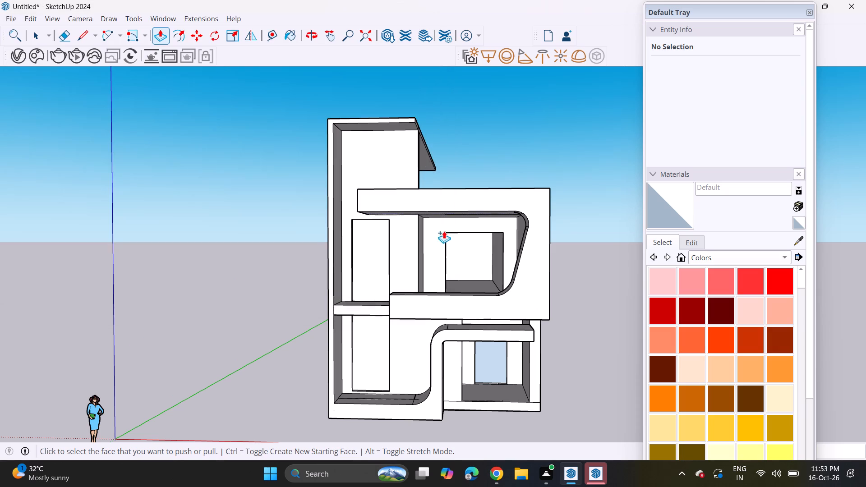
Start a file import and open the Downloads folder as the source location.
middle_drag(442, 237, 448, 204)
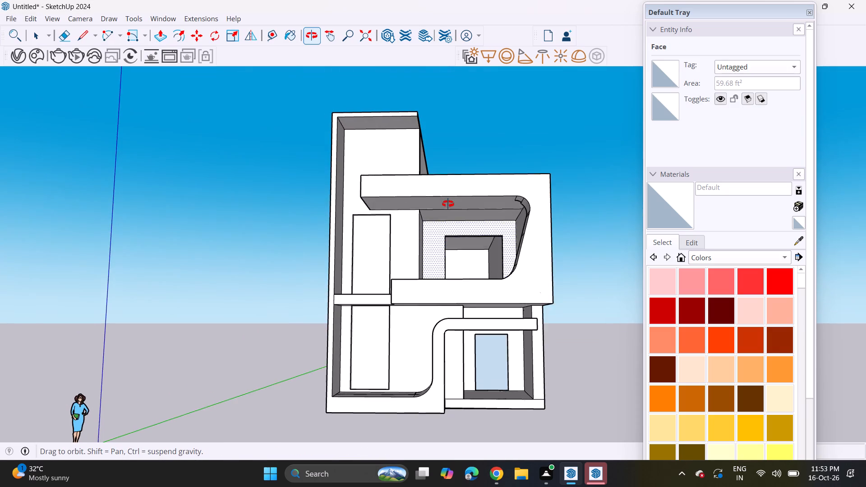
middle_drag(448, 204, 447, 209)
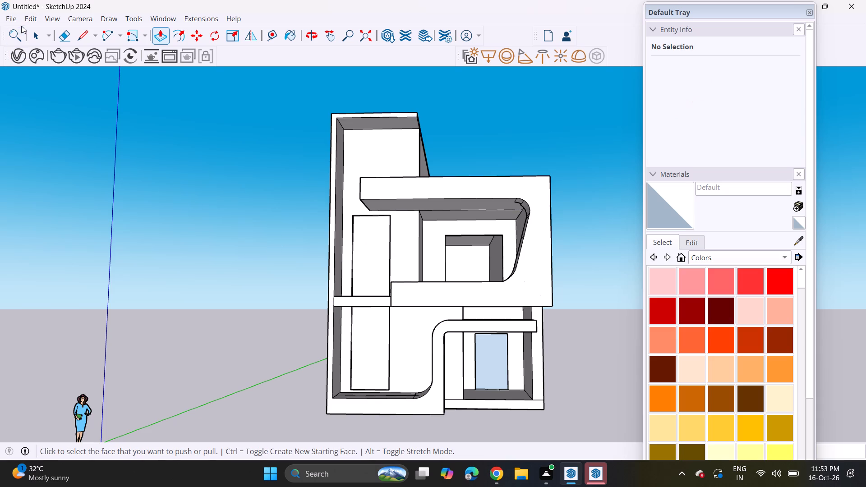
click(15, 15)
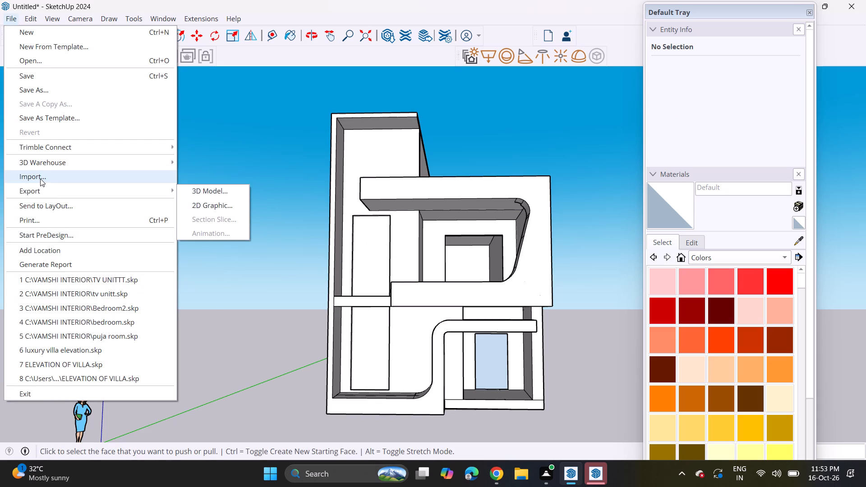
click(41, 176)
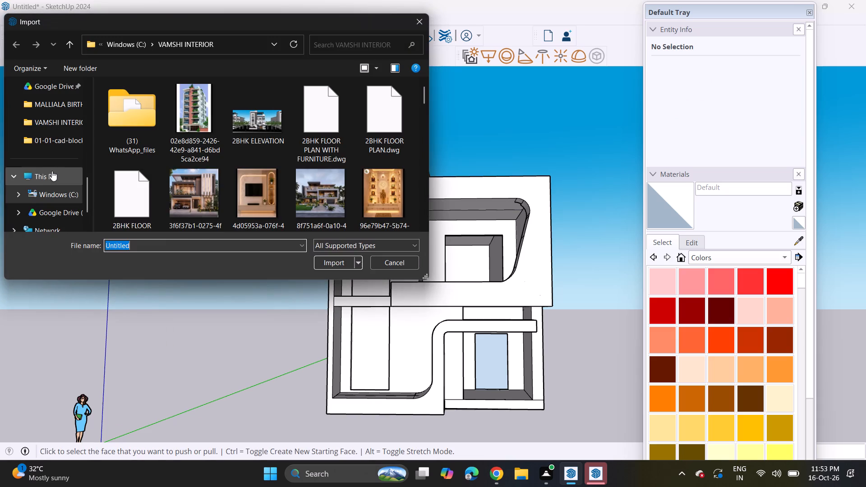
scroll(262, 168, down, 8)
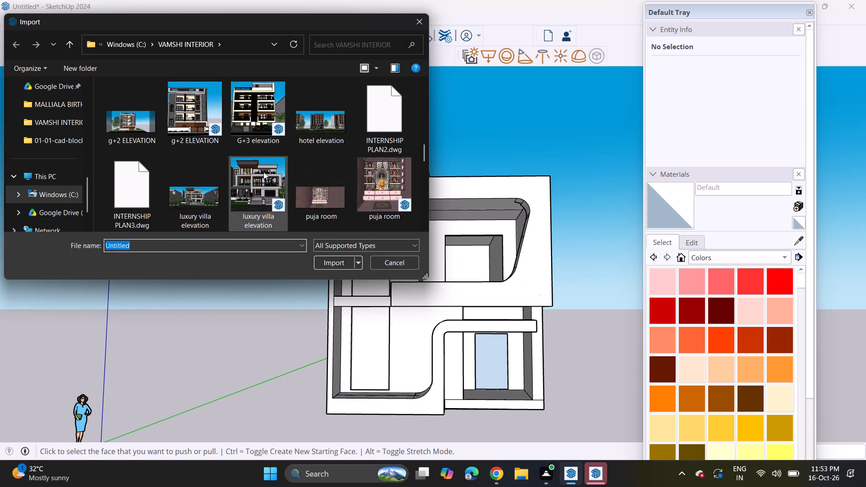
scroll(263, 172, down, 6)
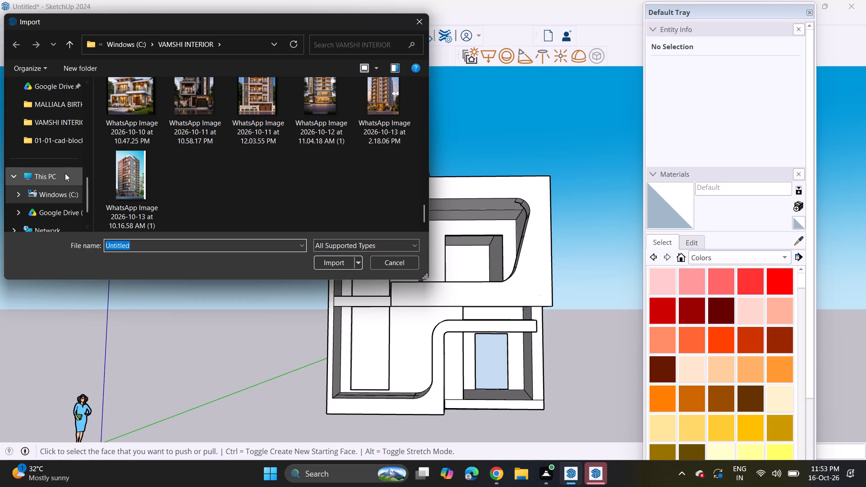
scroll(65, 170, up, 4)
click(59, 187)
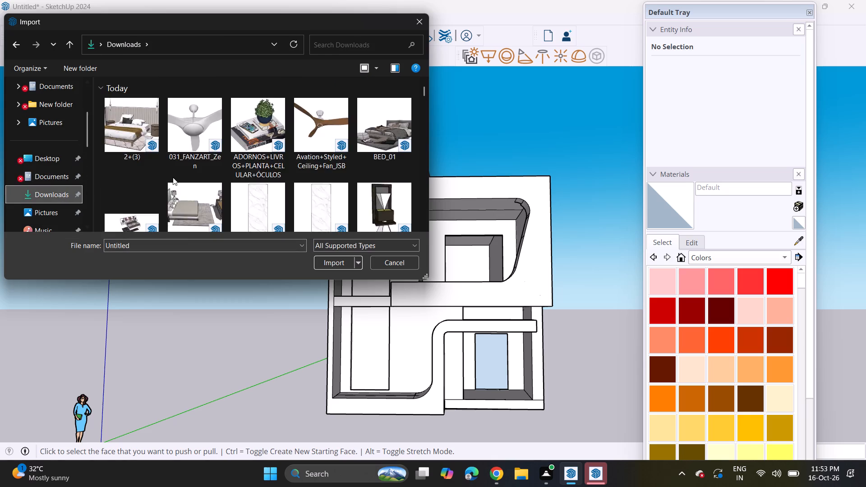
Browse the component files in the Downloads folder for a sliding door or window that suits the facade openings.
scroll(216, 168, down, 1)
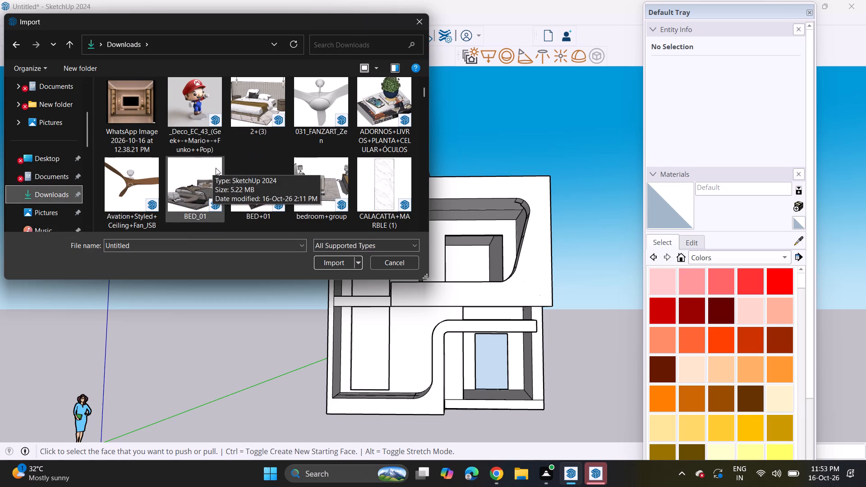
scroll(217, 173, down, 2)
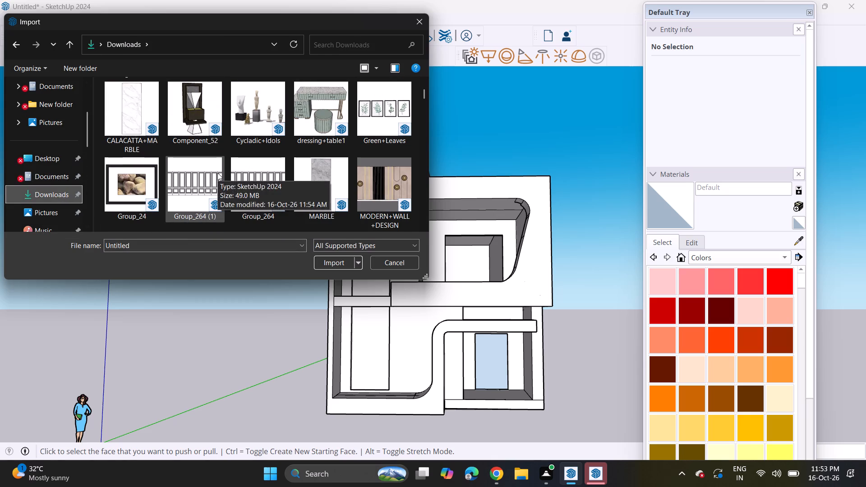
scroll(217, 173, down, 2)
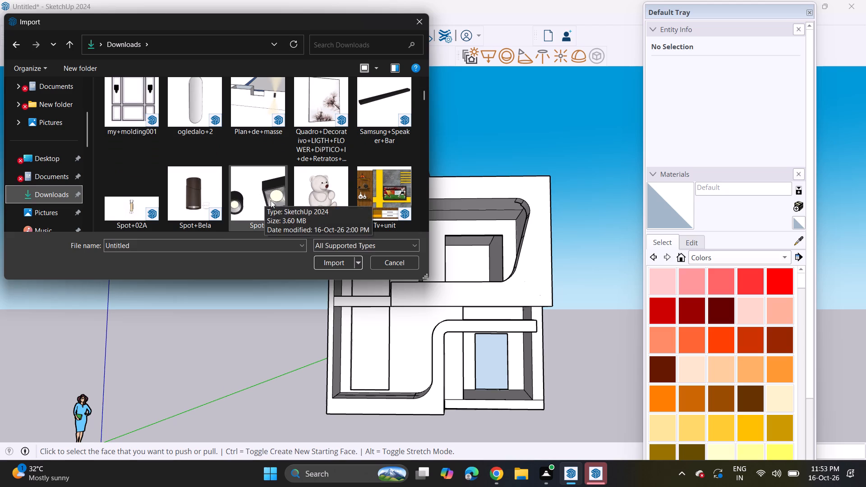
scroll(271, 200, down, 13)
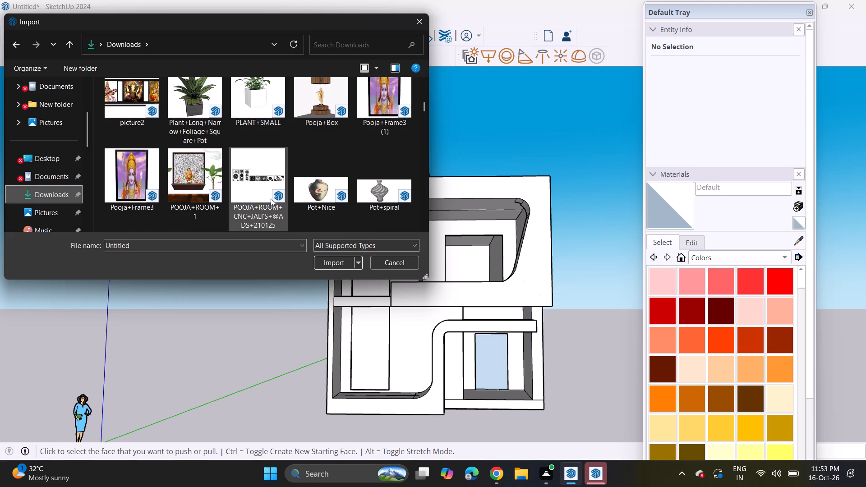
scroll(271, 198, down, 8)
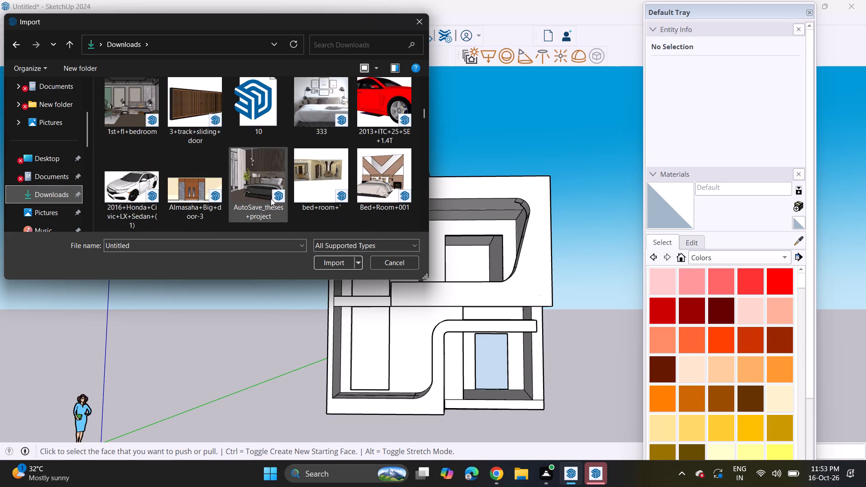
scroll(271, 198, down, 3)
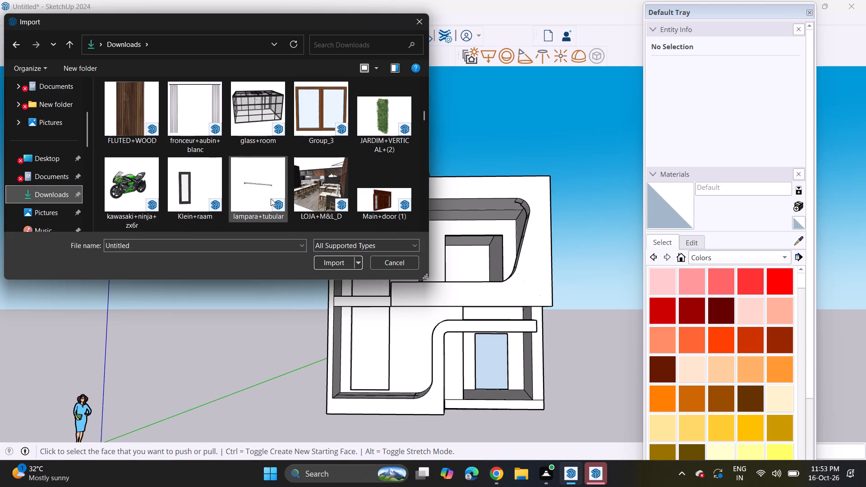
scroll(271, 198, down, 5)
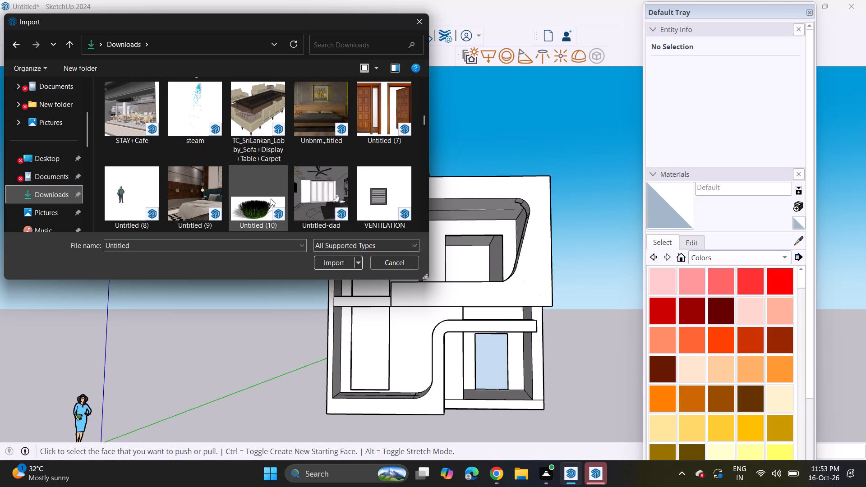
scroll(271, 198, down, 2)
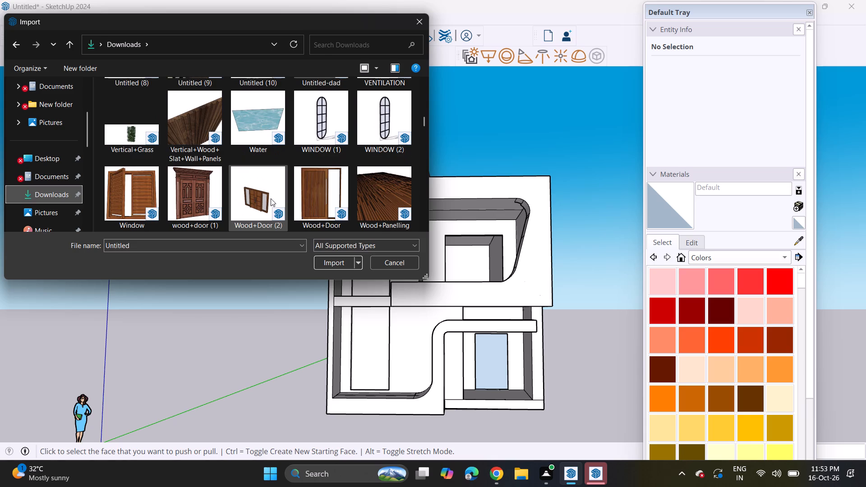
scroll(271, 198, down, 4)
scroll(271, 198, up, 2)
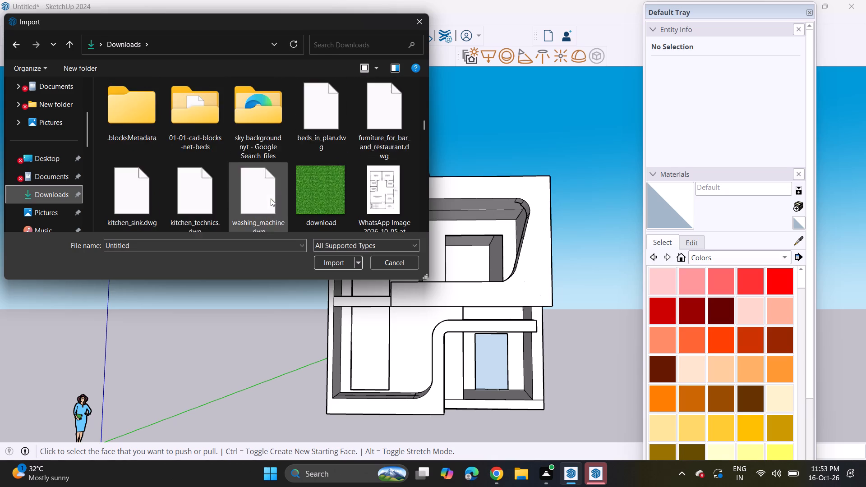
scroll(271, 198, up, 3)
scroll(271, 198, down, 6)
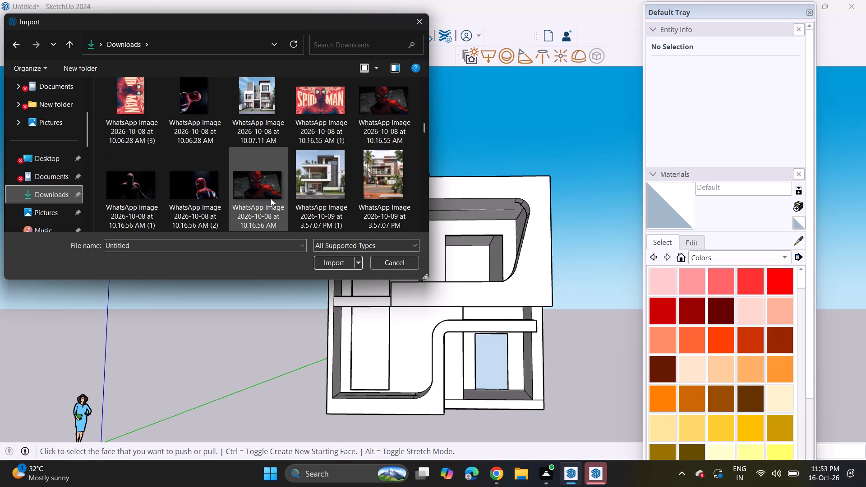
scroll(271, 198, down, 9)
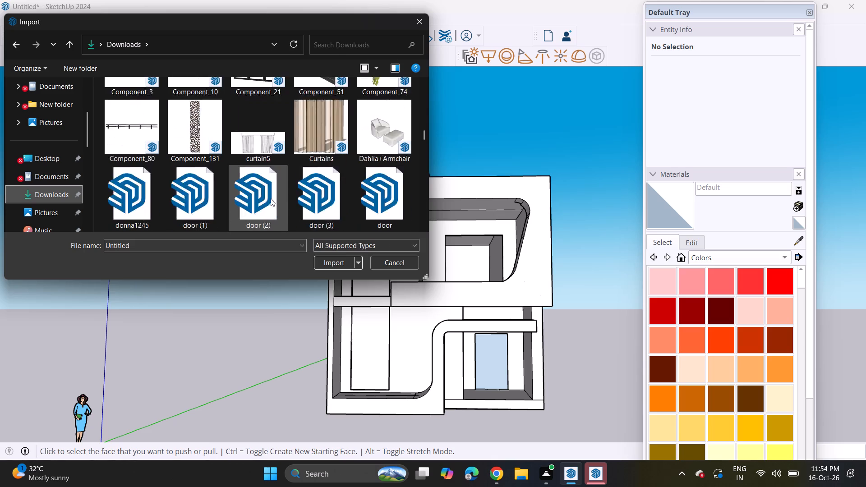
scroll(271, 198, down, 1)
scroll(270, 195, up, 3)
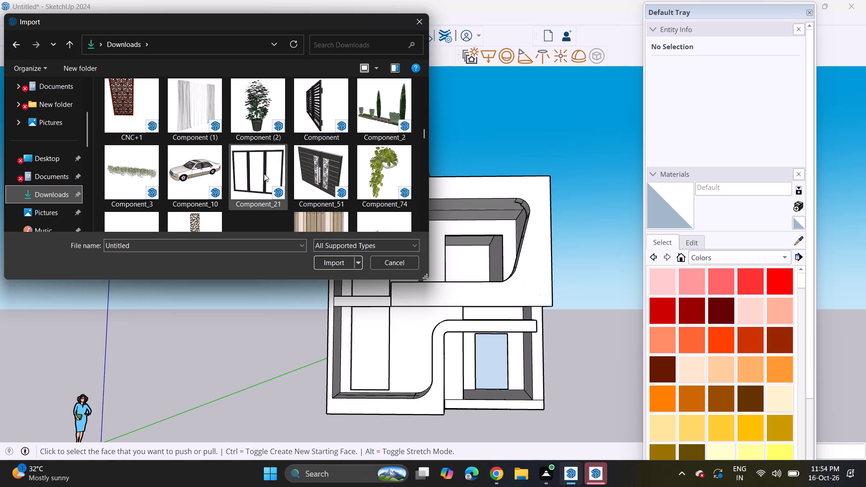
click(256, 154)
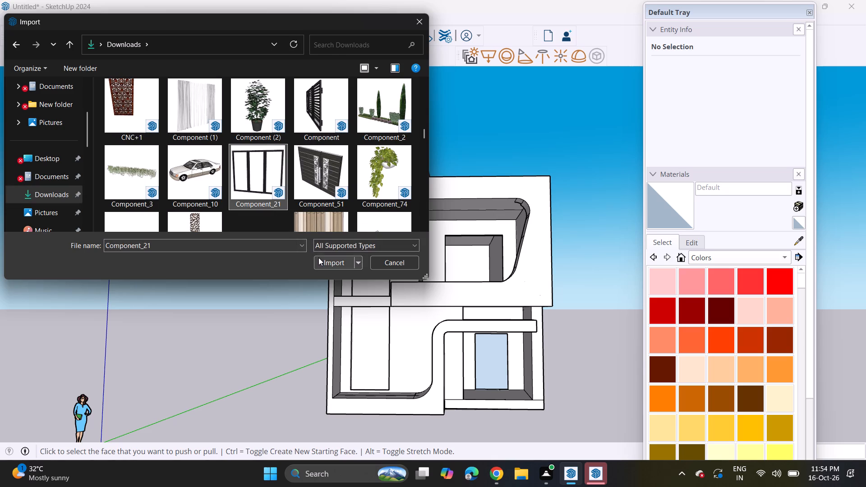
scroll(285, 179, down, 4)
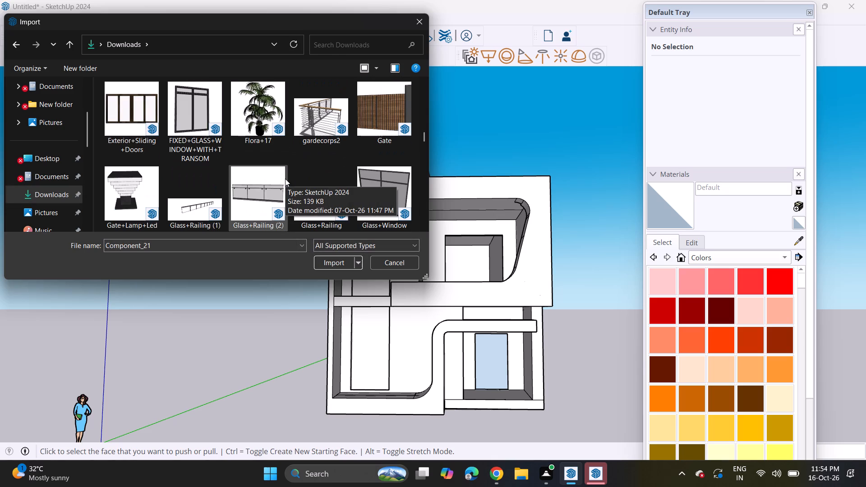
scroll(342, 198, down, 1)
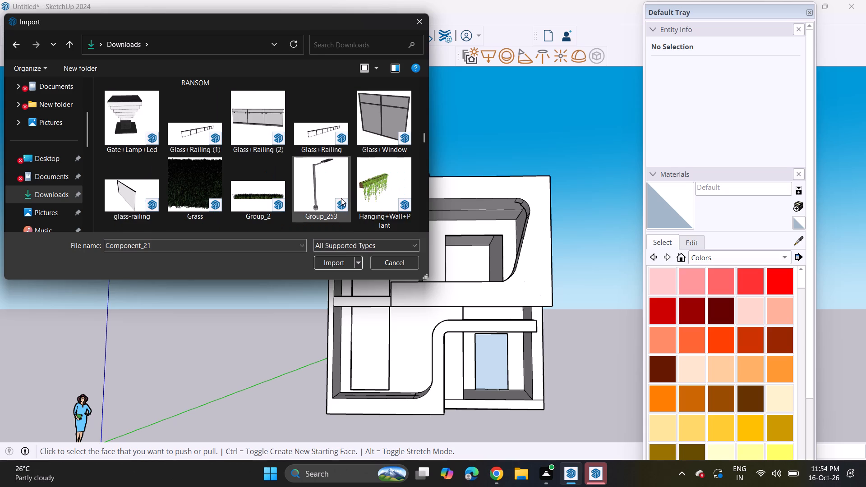
scroll(318, 188, down, 4)
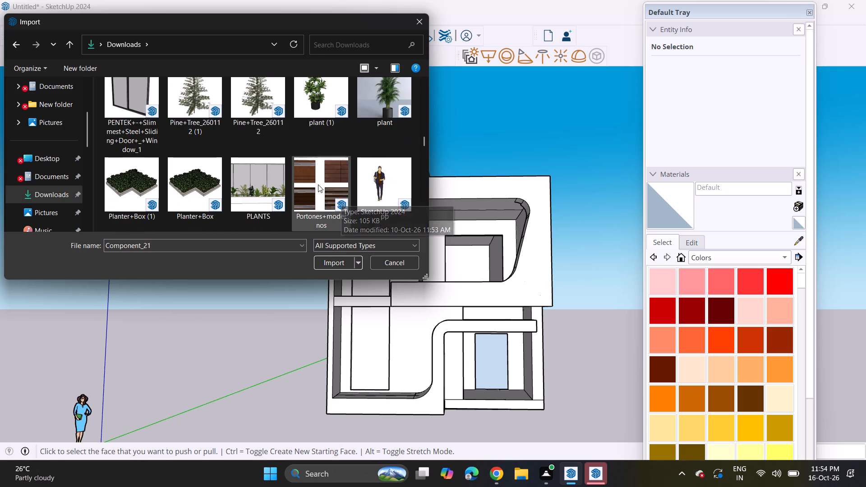
scroll(318, 184, down, 2)
scroll(318, 184, up, 3)
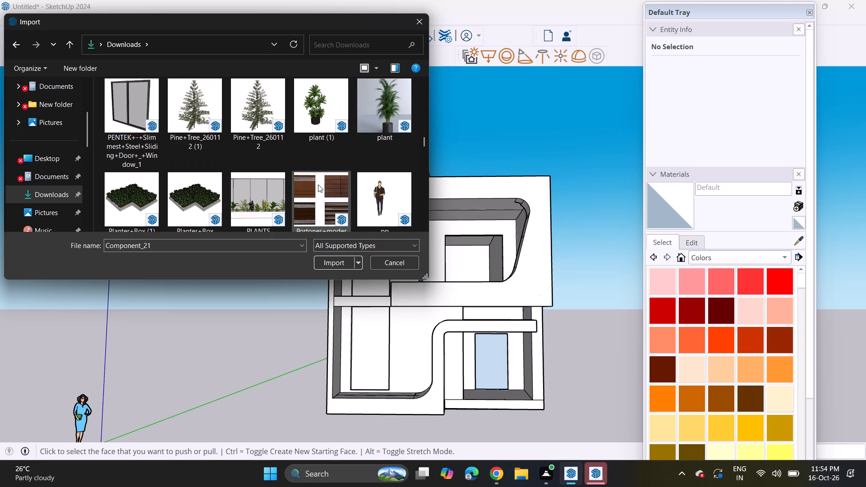
Import PENTEK+-+Slimmest+Steel+Sliding+Door+_+Window_1 and place it at the lower-left corner of the upper-floor opening behind the curved frame.
click(120, 119)
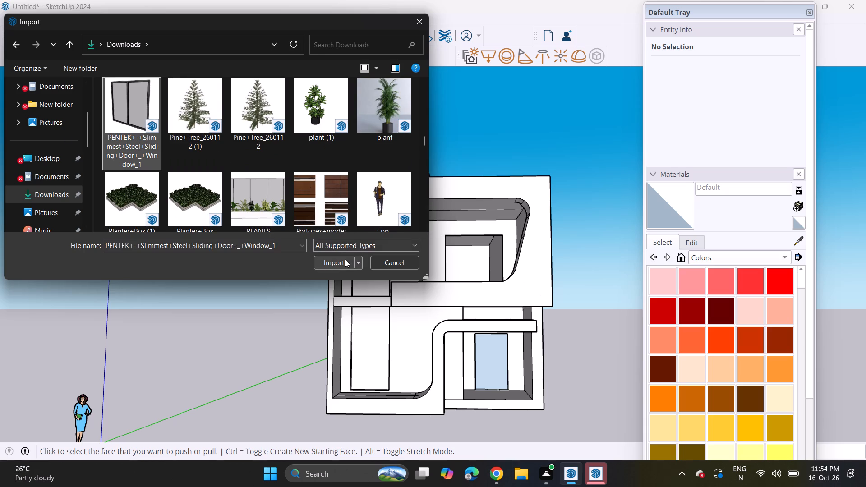
click(343, 260)
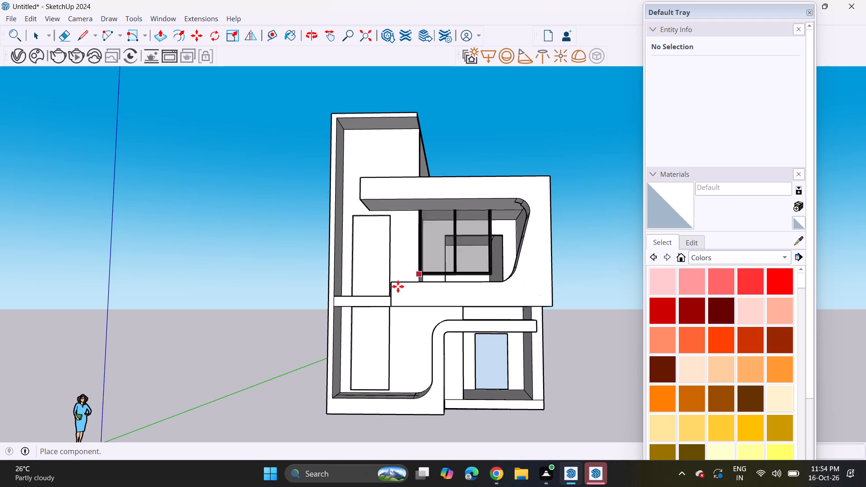
middle_drag(438, 261, 438, 302)
scroll(438, 288, up, 11)
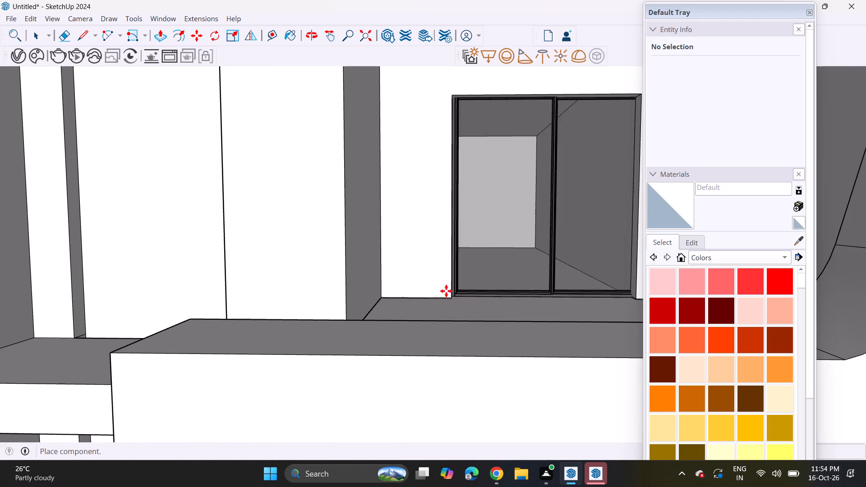
click(451, 292)
scroll(445, 276, down, 4)
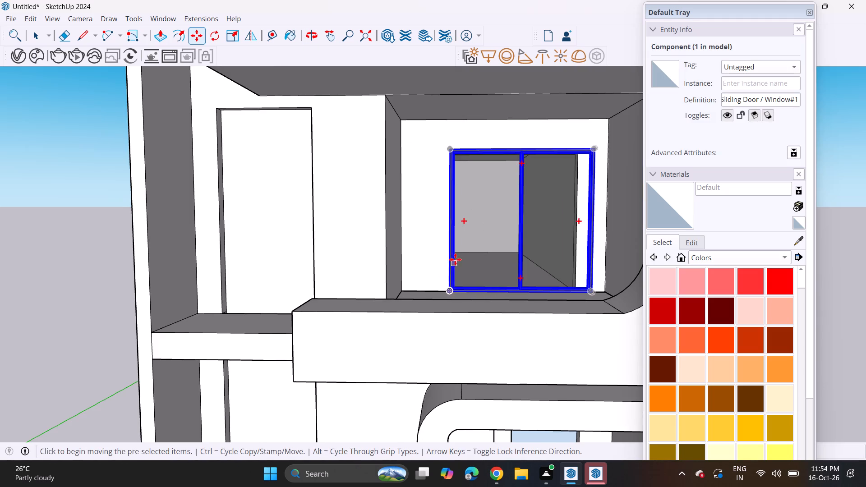
Scale the sliding door's width down so its right side meets the edge of the upper-floor opening, and deselect it.
click(226, 39)
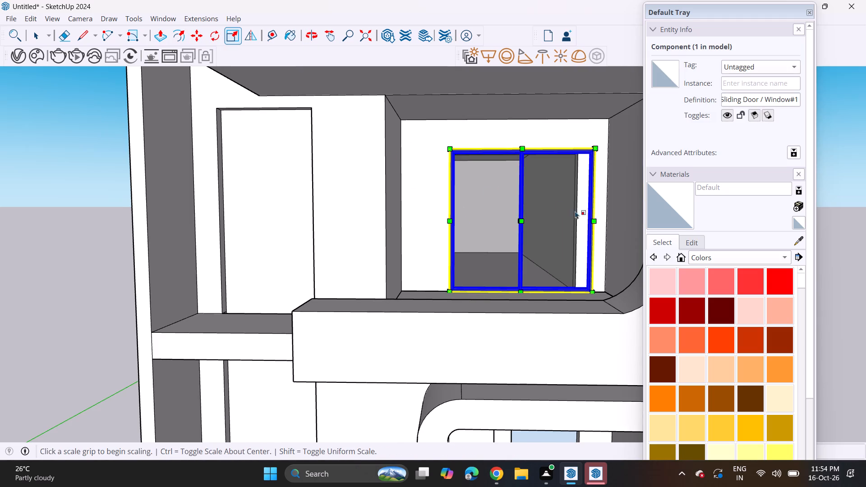
middle_drag(593, 219, 613, 253)
scroll(582, 211, up, 3)
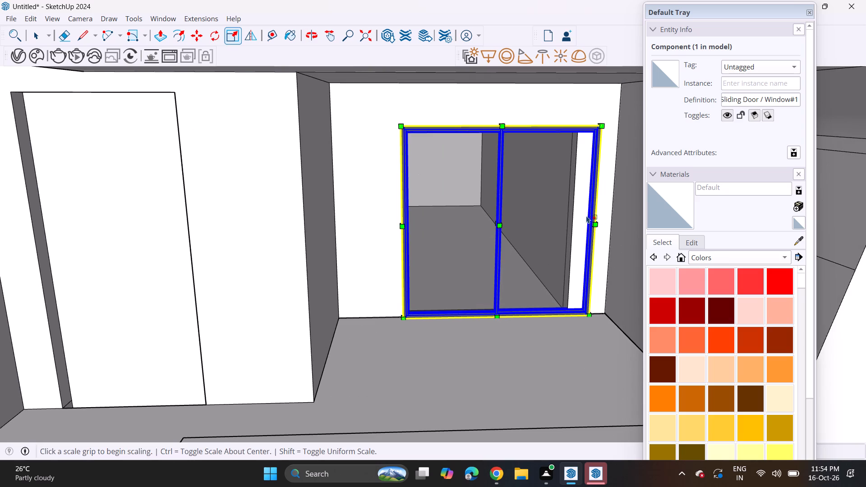
scroll(586, 215, up, 4)
middle_drag(596, 221, 602, 240)
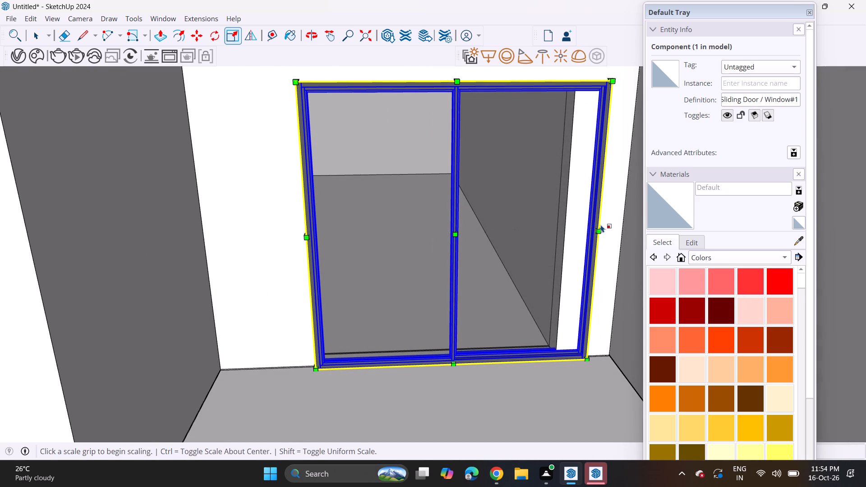
click(599, 225)
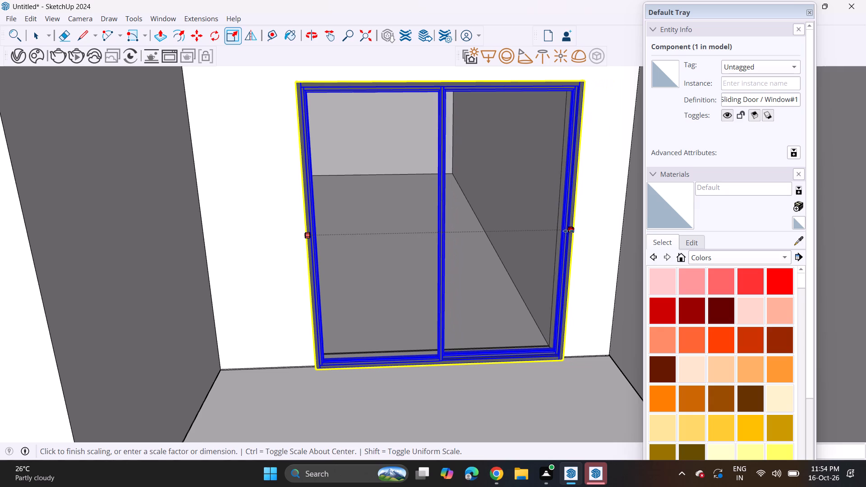
click(566, 231)
scroll(550, 262, down, 2)
middle_drag(548, 270, 533, 227)
scroll(529, 221, down, 9)
key(space)
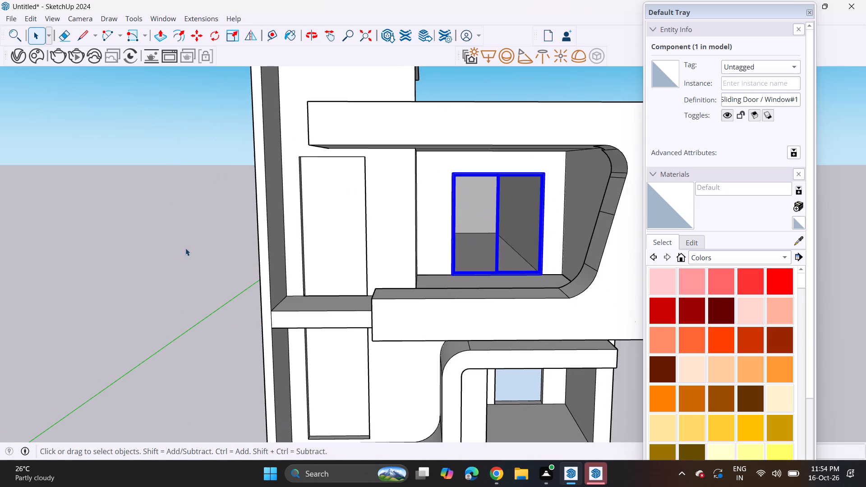
click(180, 247)
Examine the fitted sliding door and the whole front facade up to the tower's roof slab.
middle_drag(422, 263, 414, 240)
shift+middle_drag(435, 244, 402, 211)
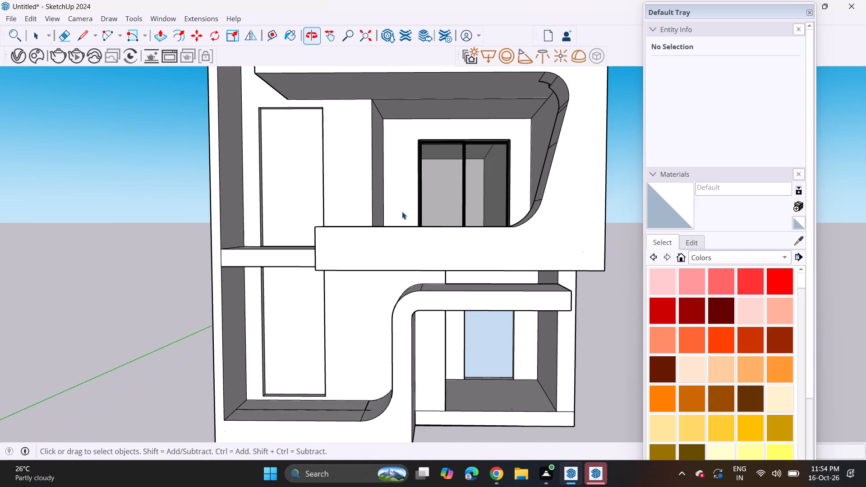
scroll(402, 211, down, 2)
shift+middle_drag(399, 217, 435, 233)
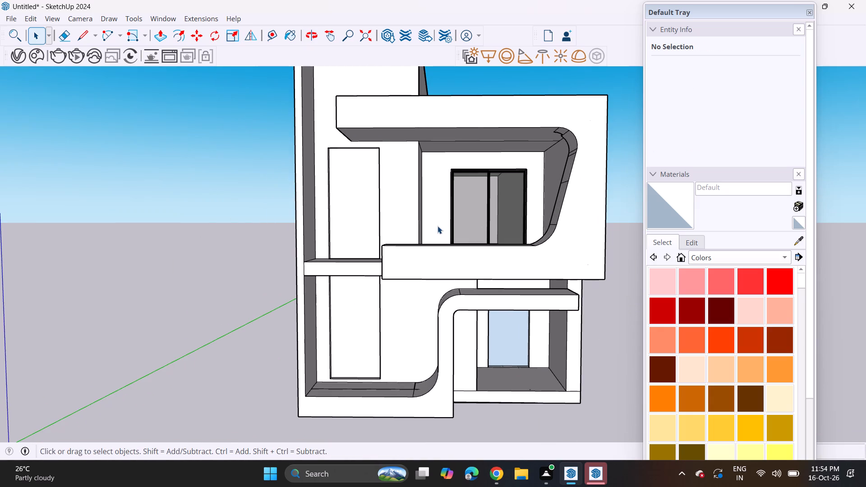
scroll(371, 203, down, 4)
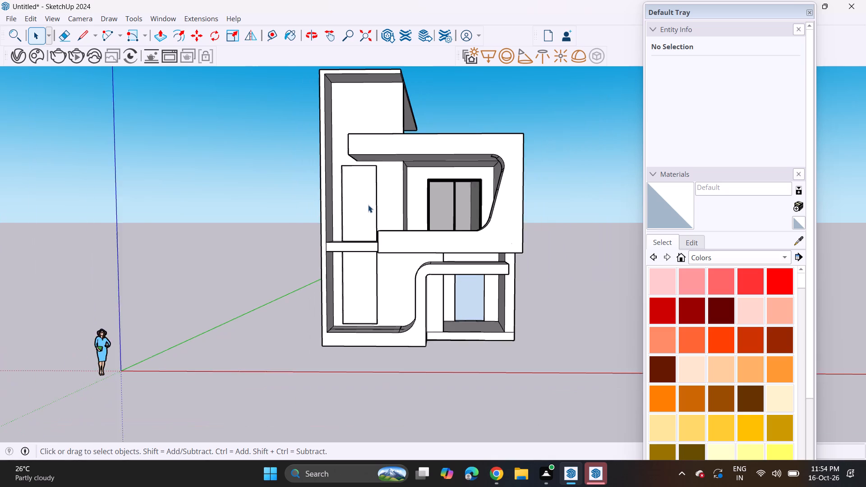
scroll(368, 205, down, 1)
middle_drag(398, 115, 370, 132)
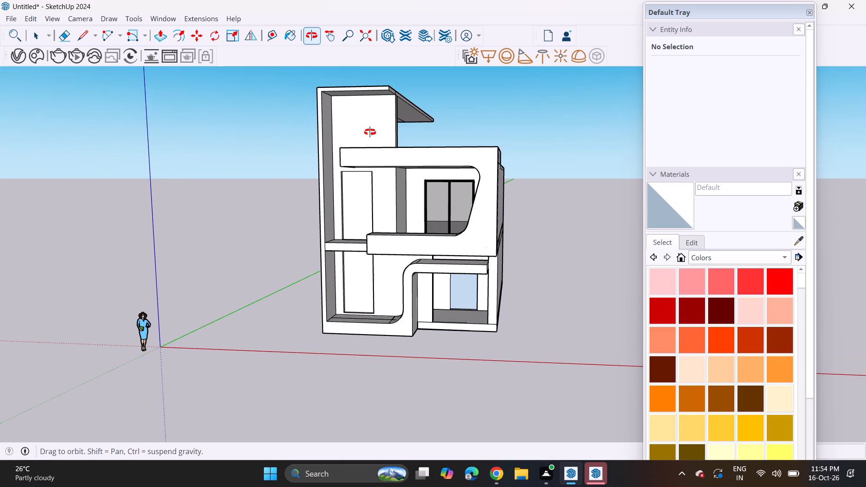
middle_drag(370, 132, 363, 142)
Push/Pull both side faces of the tower's roof slab outward by the same distance to extend the overhang past the wall.
scroll(401, 102, up, 12)
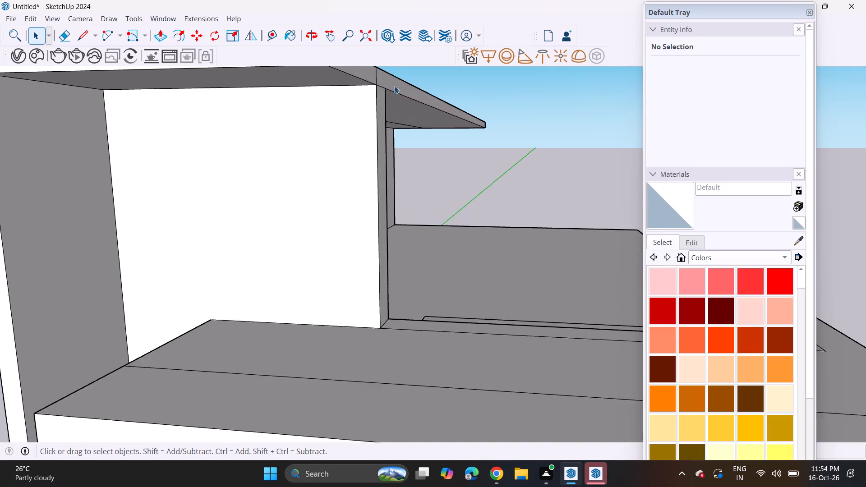
scroll(394, 86, up, 2)
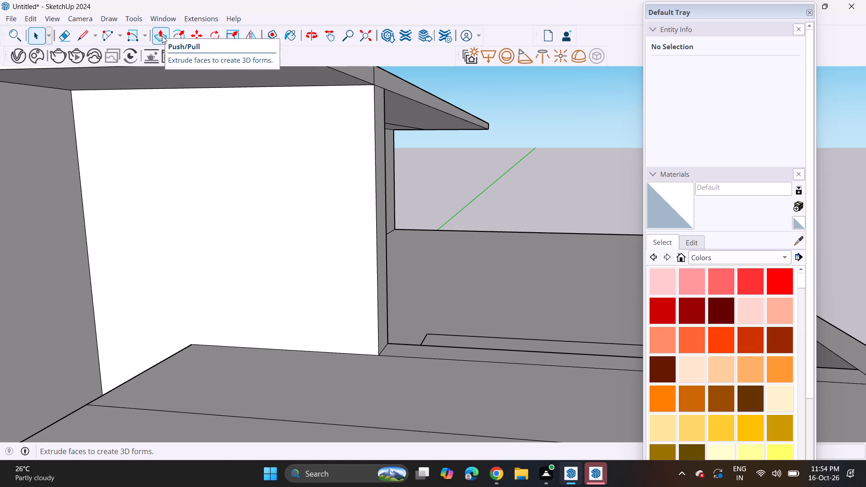
click(162, 36)
click(396, 84)
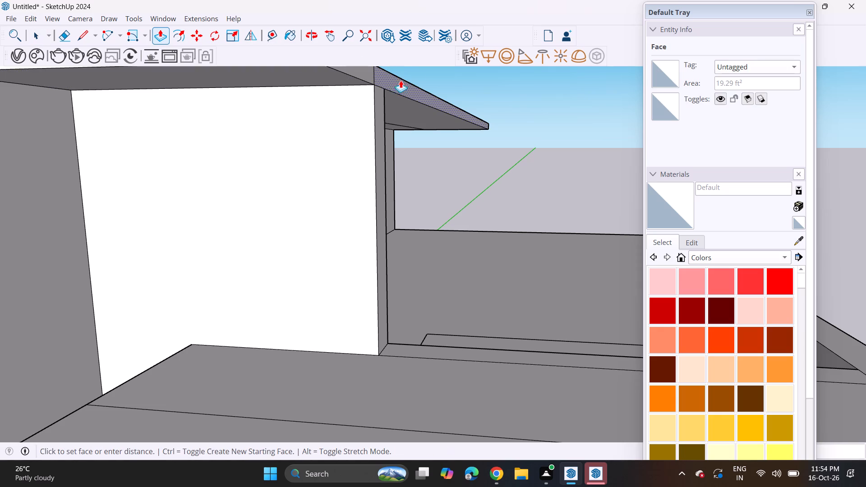
click(426, 73)
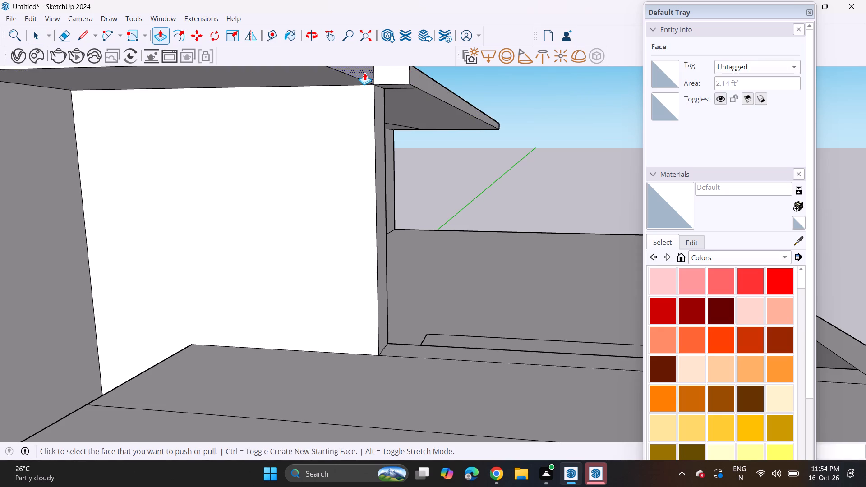
double_click(364, 73)
scroll(392, 127, down, 7)
middle_drag(355, 160, 433, 131)
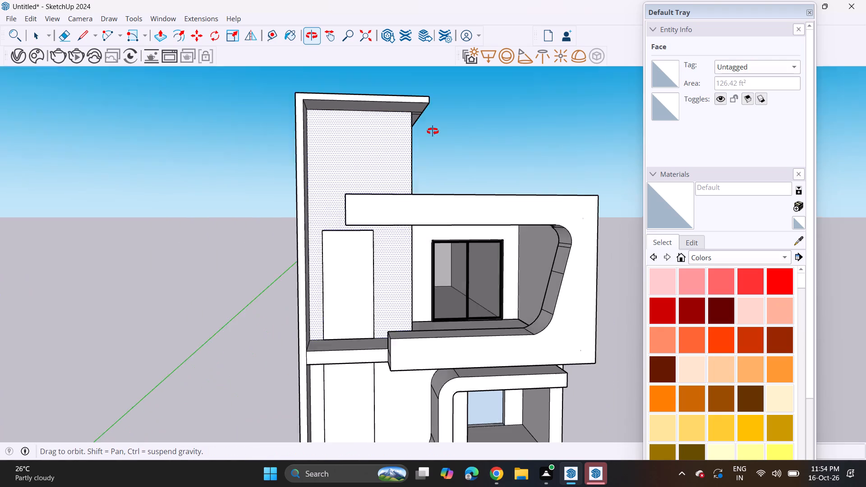
Start a model import and look through the Downloads folder for a door model to suit the ground-floor doorway.
middle_drag(433, 131, 389, 133)
scroll(380, 166, down, 3)
shift+middle_drag(386, 187, 390, 134)
middle_drag(393, 146, 395, 172)
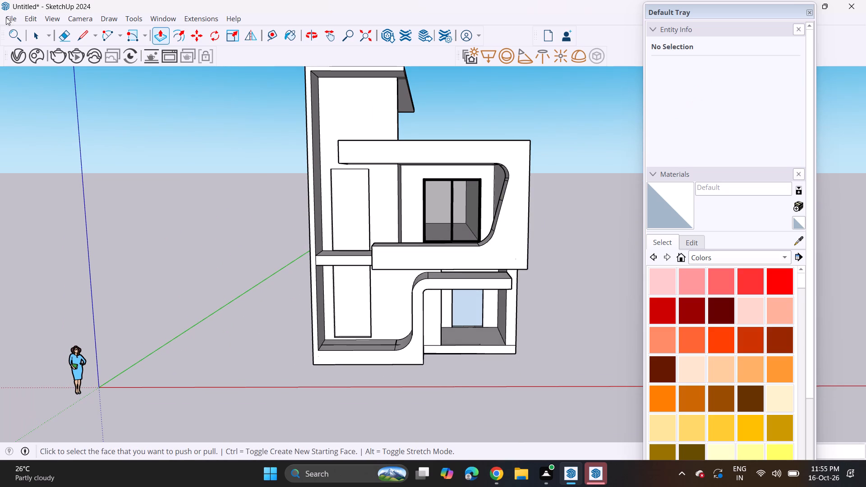
click(6, 20)
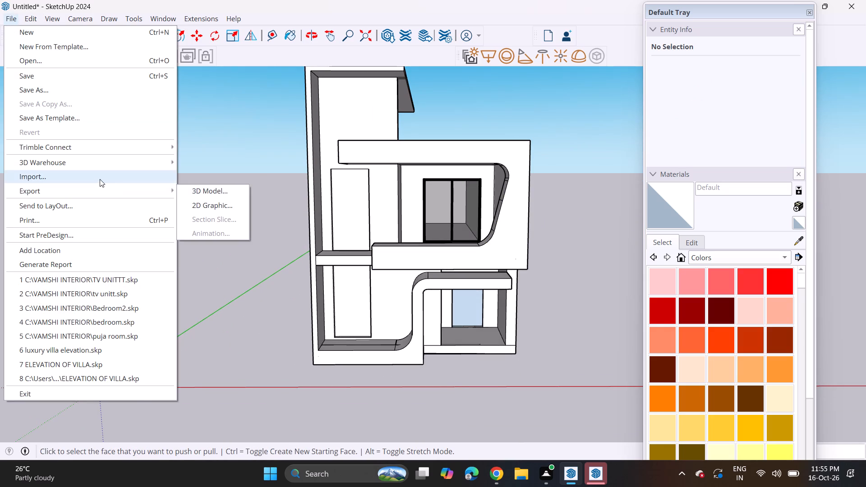
click(100, 179)
scroll(315, 188, down, 3)
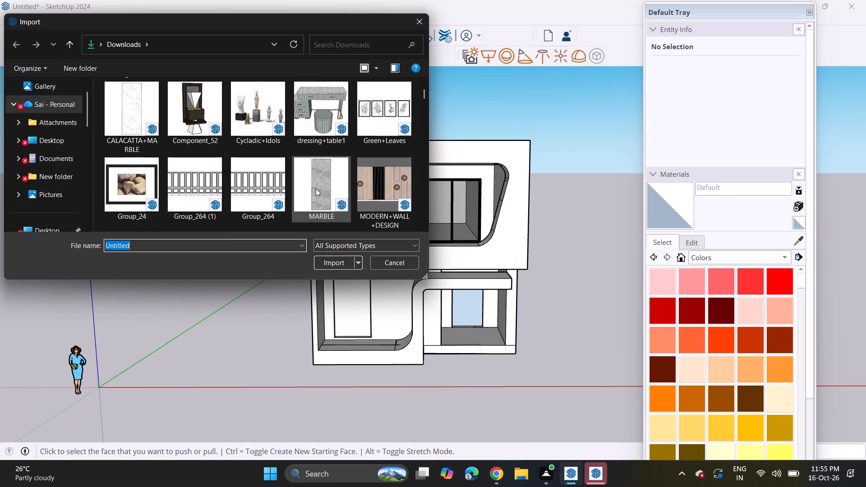
scroll(316, 188, down, 7)
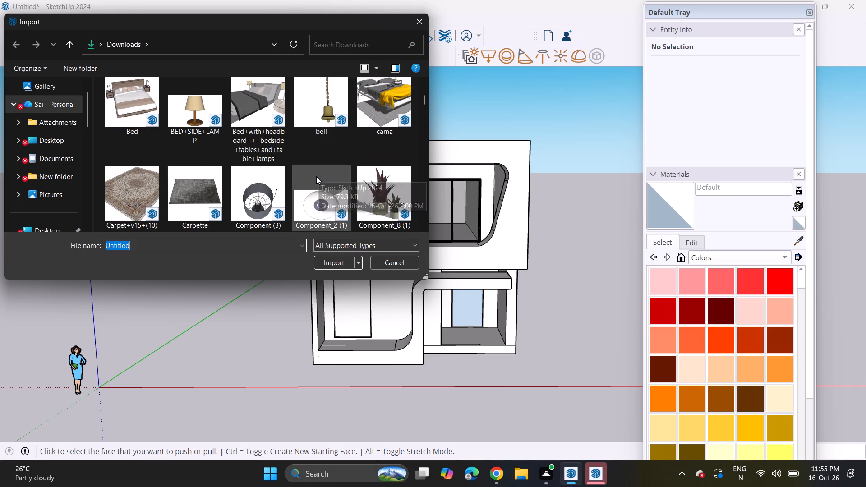
scroll(316, 179, down, 9)
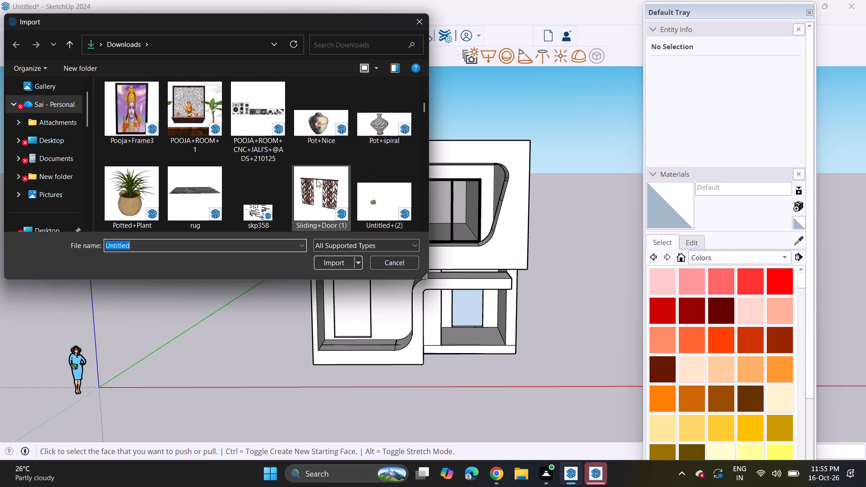
scroll(316, 179, down, 3)
scroll(316, 179, up, 2)
scroll(316, 179, down, 2)
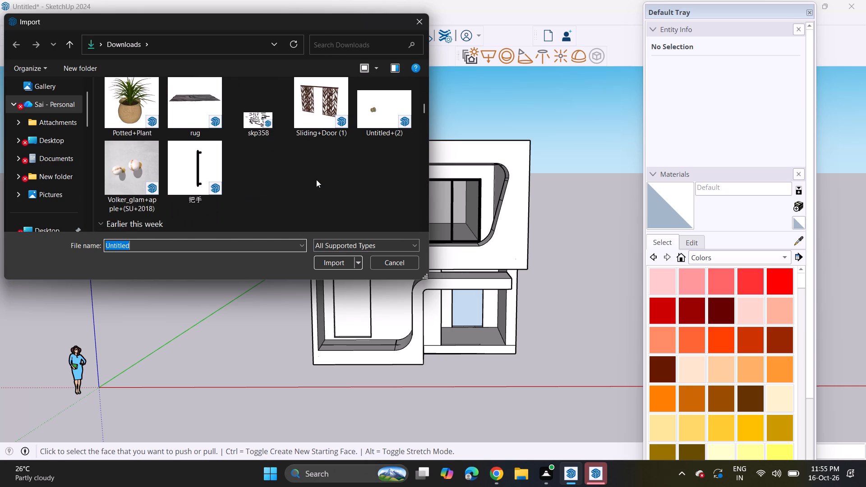
scroll(316, 179, down, 6)
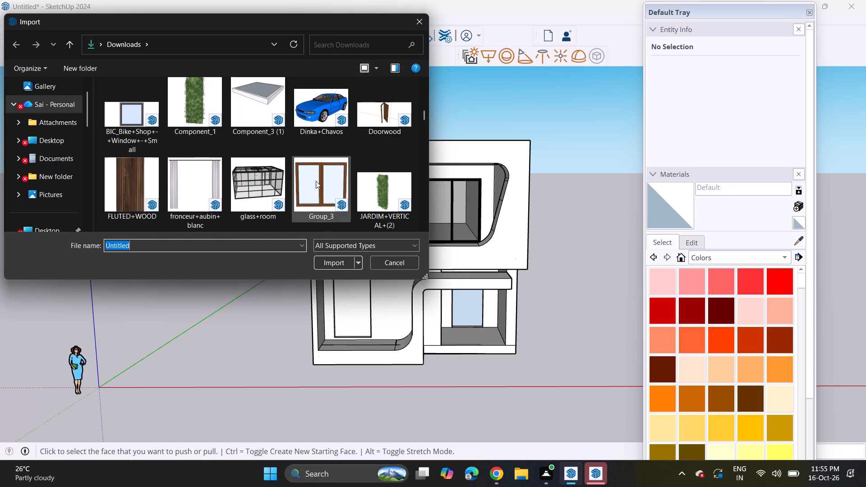
scroll(316, 181, down, 3)
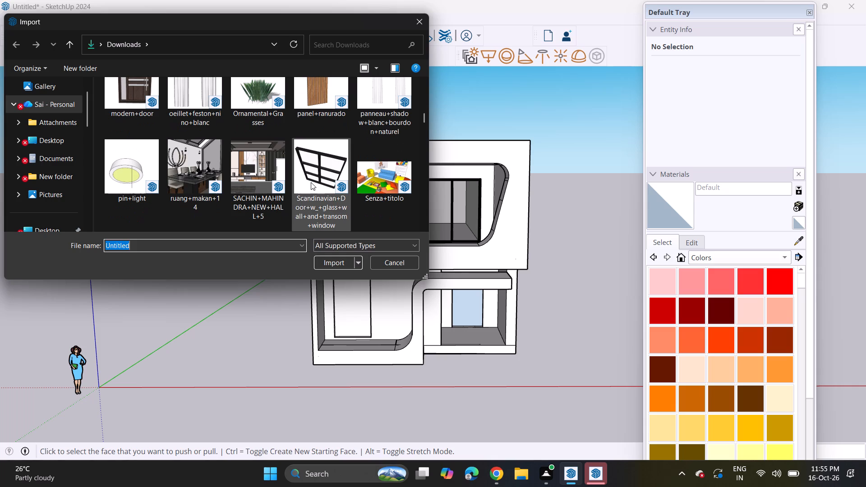
scroll(307, 178, up, 1)
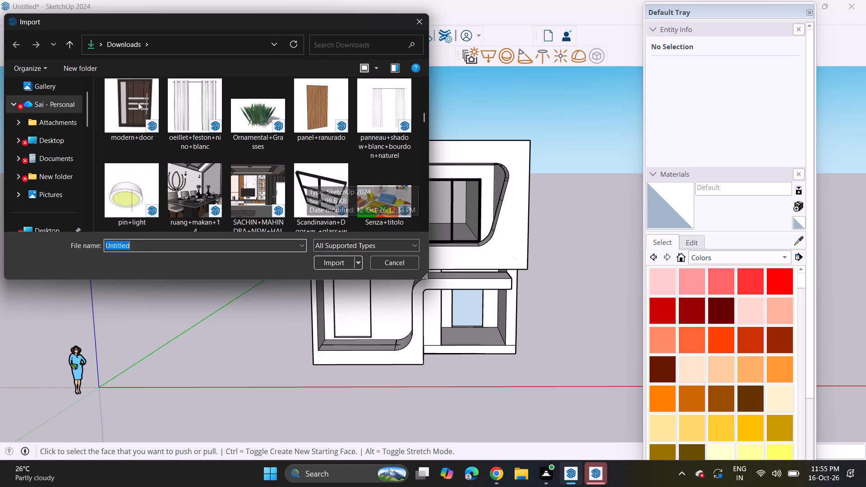
click(130, 102)
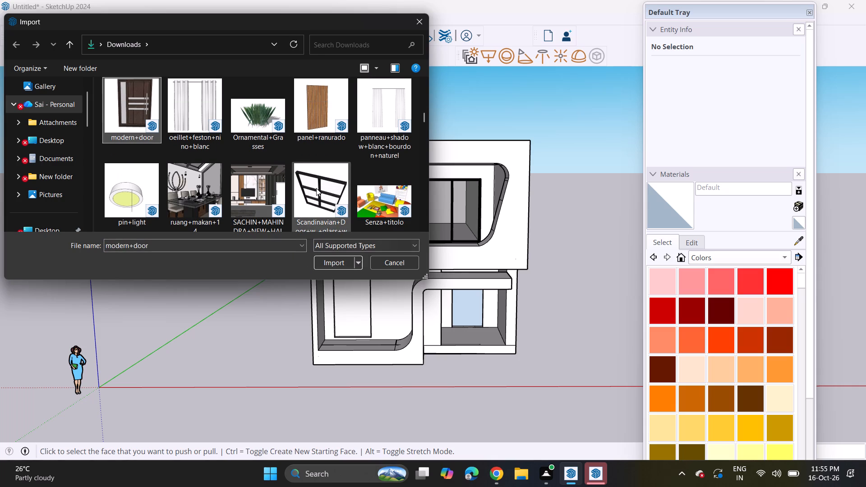
scroll(314, 181, down, 6)
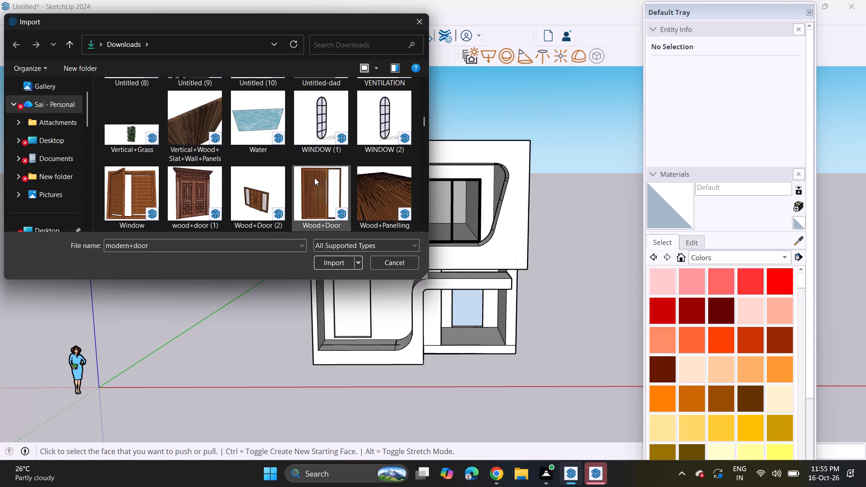
scroll(314, 178, down, 2)
scroll(314, 178, up, 2)
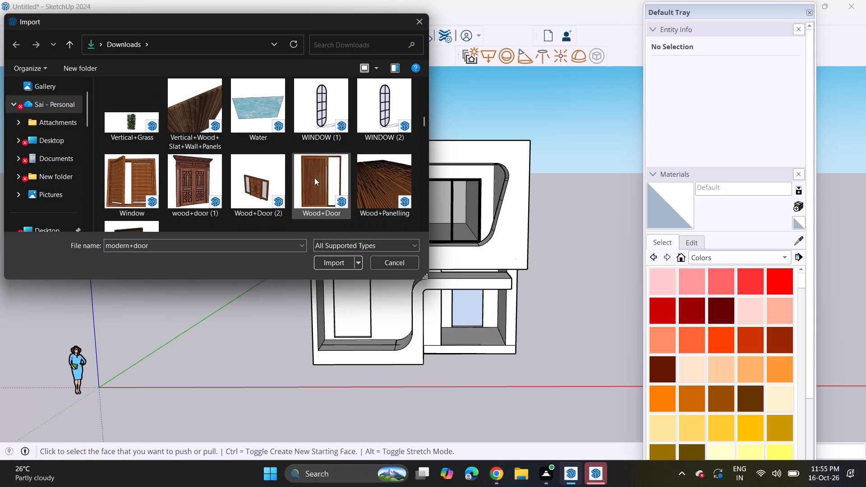
scroll(314, 178, down, 2)
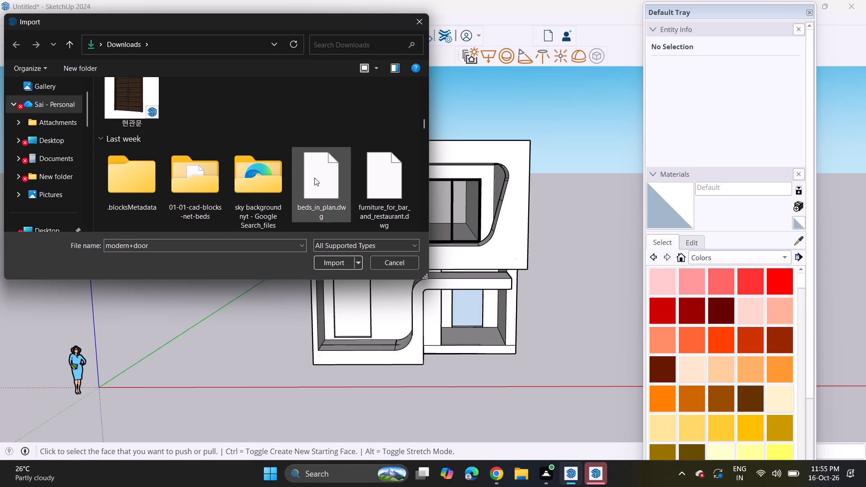
scroll(314, 178, down, 7)
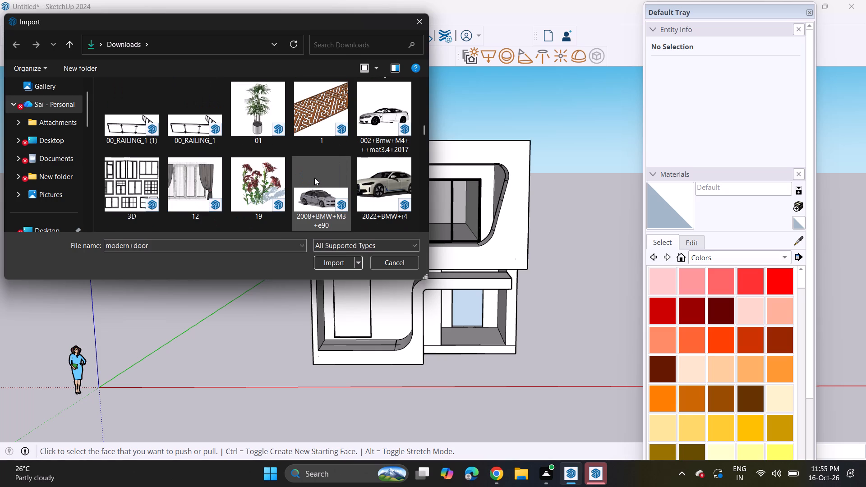
scroll(314, 178, down, 5)
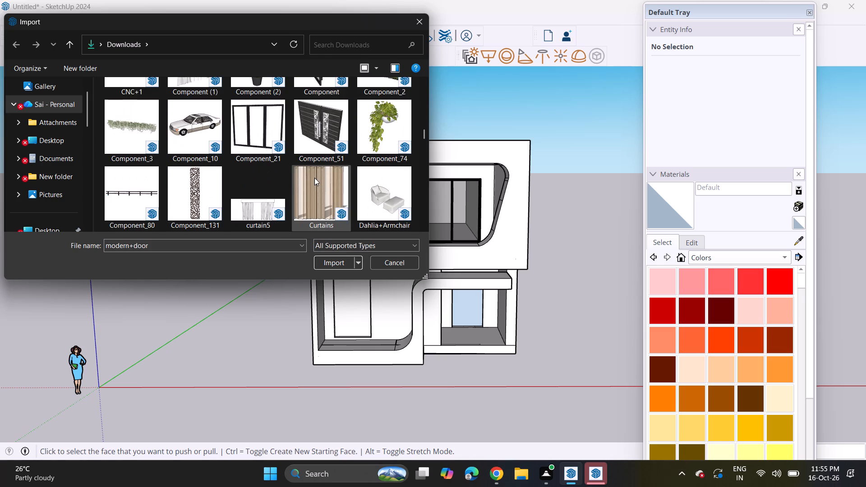
scroll(314, 178, down, 7)
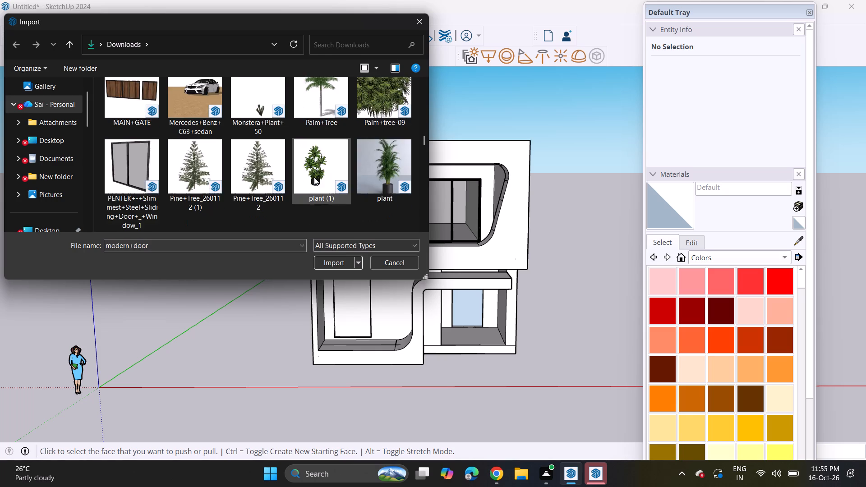
scroll(314, 177, down, 5)
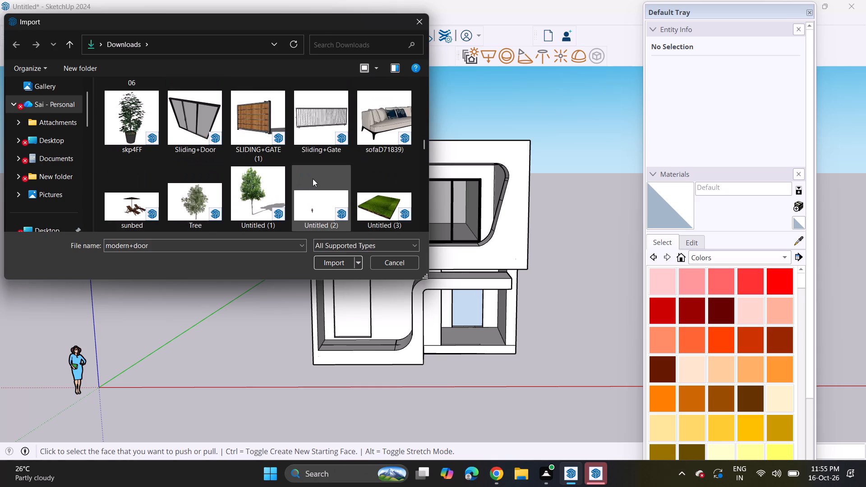
scroll(313, 179, down, 2)
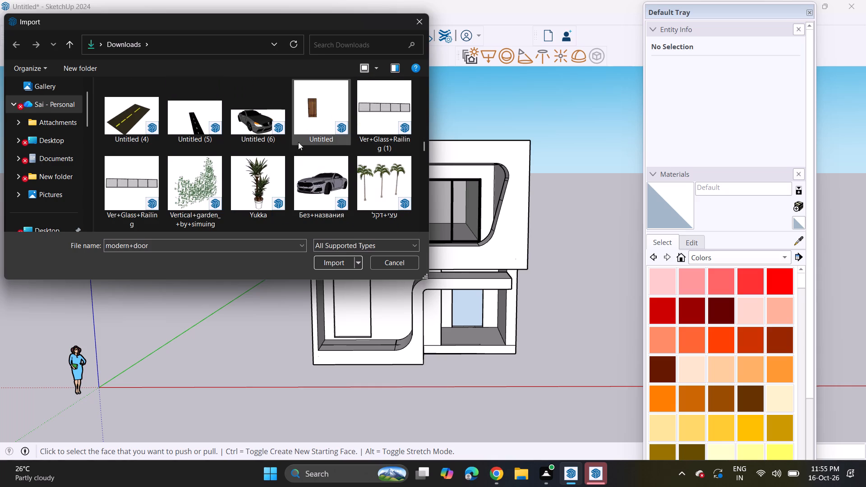
scroll(295, 148, down, 3)
scroll(295, 149, up, 2)
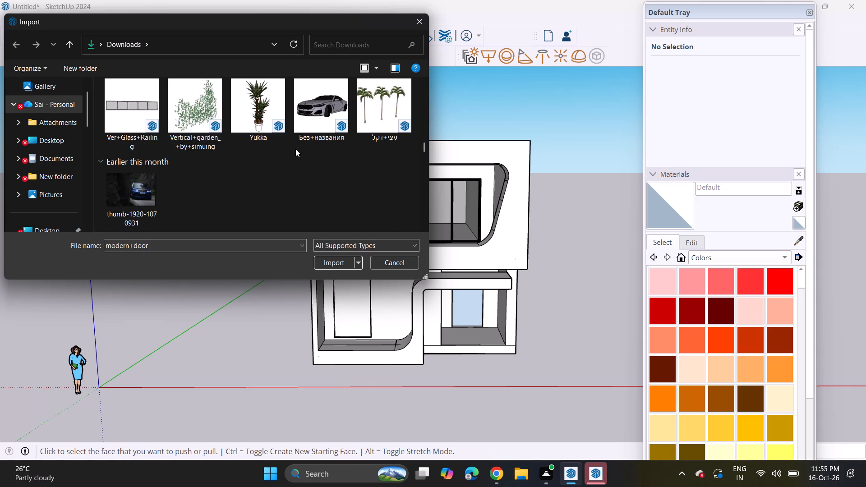
scroll(295, 149, up, 2)
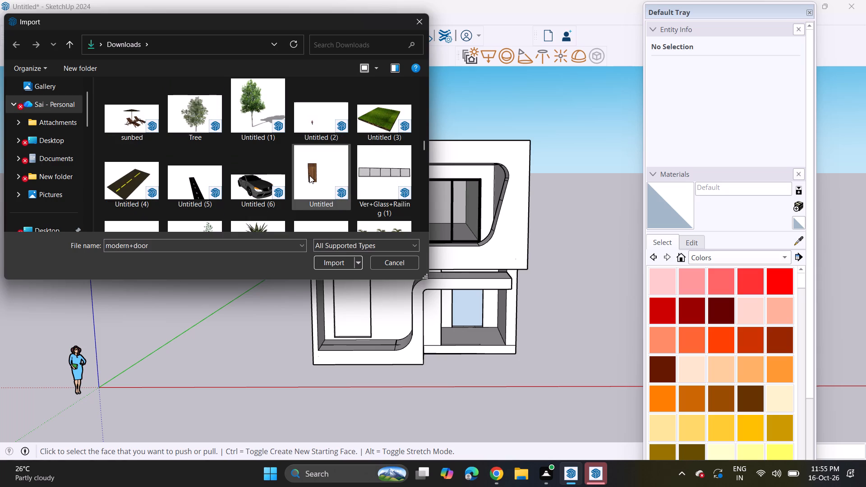
click(312, 176)
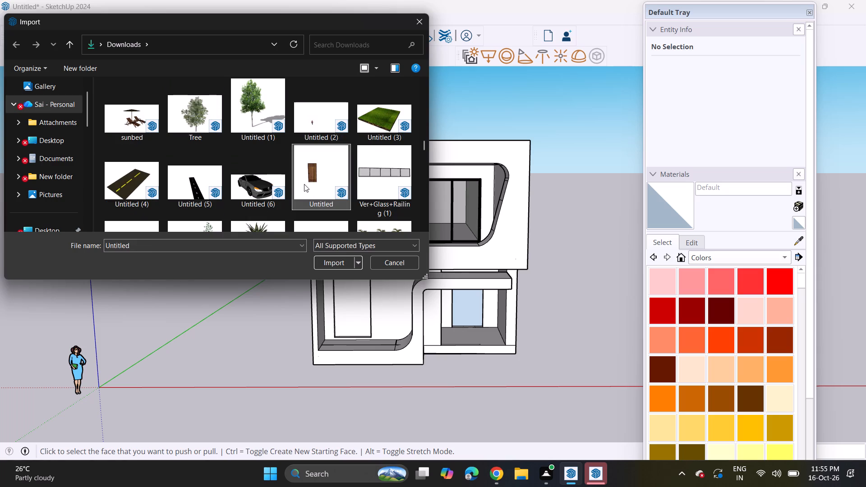
scroll(289, 183, down, 7)
scroll(286, 179, up, 7)
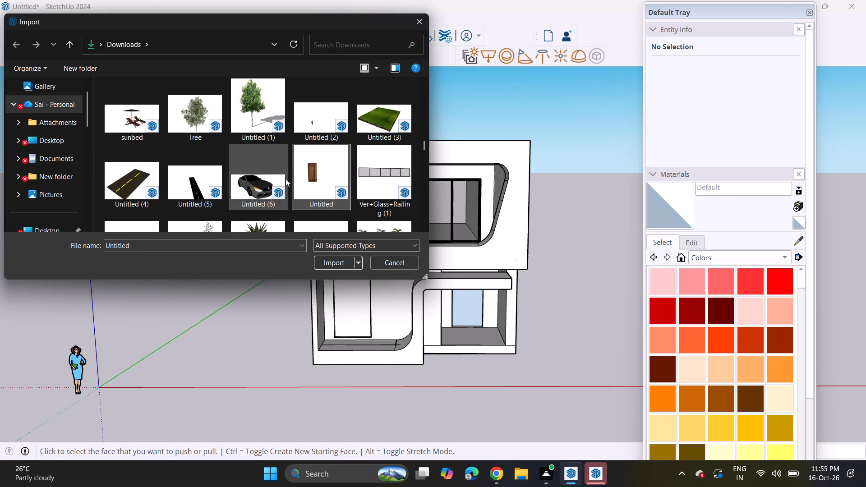
scroll(286, 179, up, 6)
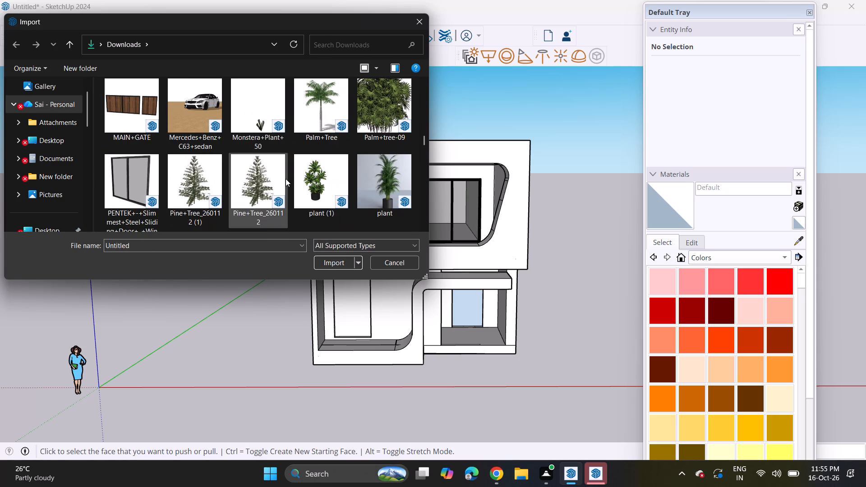
scroll(286, 179, up, 5)
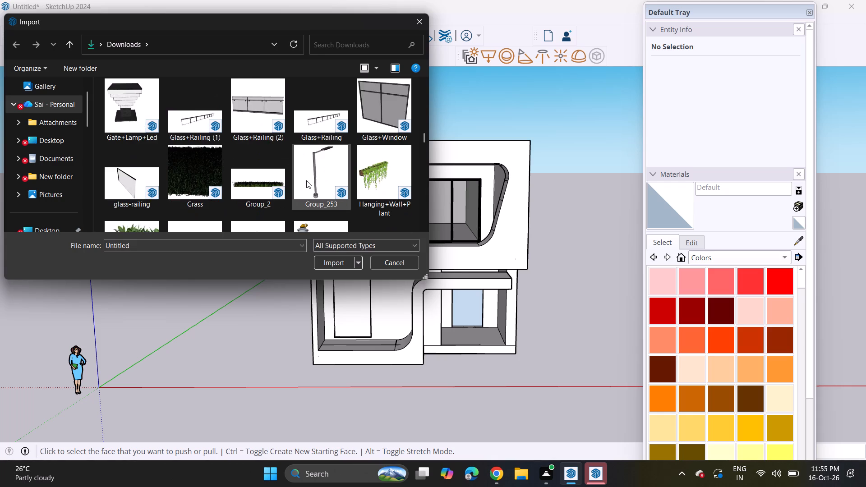
scroll(306, 180, down, 3)
scroll(306, 182, up, 6)
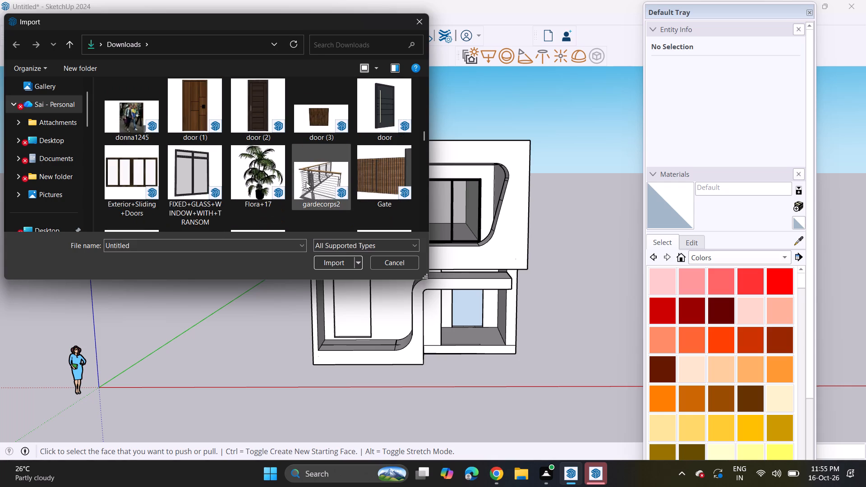
scroll(306, 182, up, 2)
scroll(306, 182, down, 1)
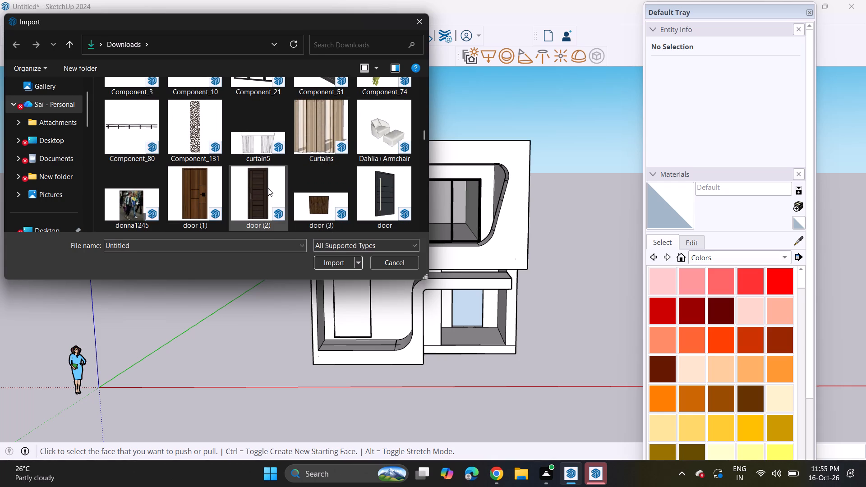
Import the door (1) model and place it at the lower-left corner of the ground-floor doorway opening.
click(268, 188)
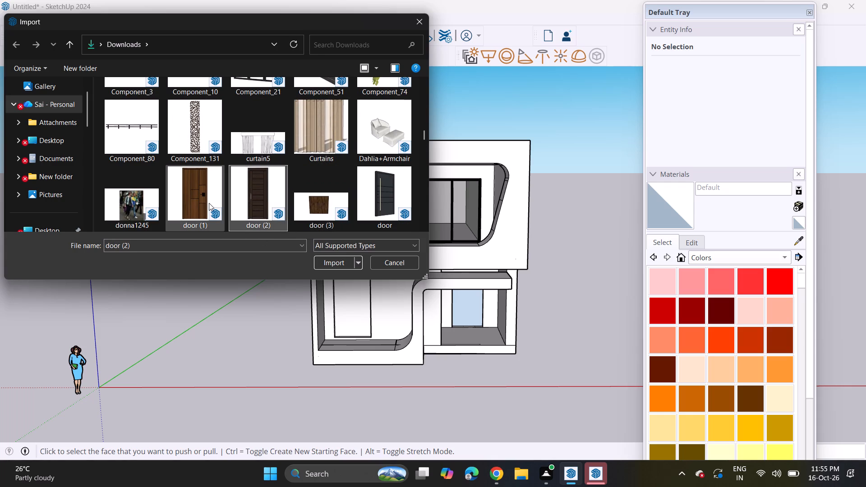
click(209, 203)
click(330, 264)
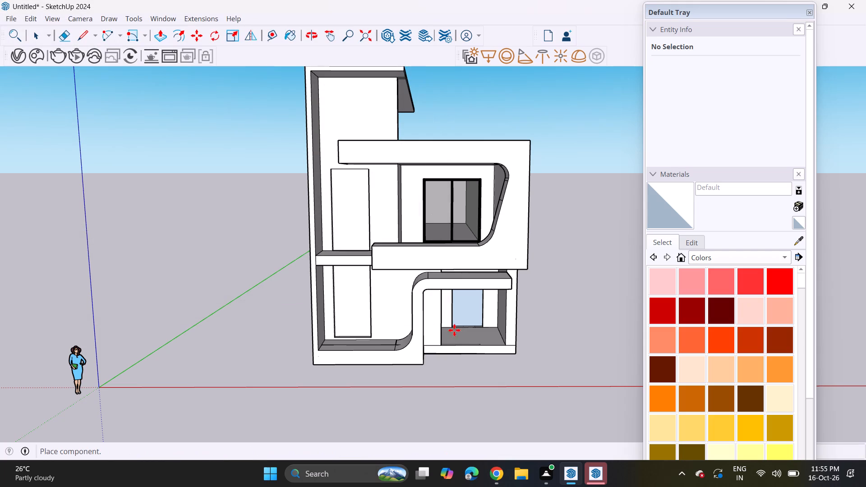
click(421, 337)
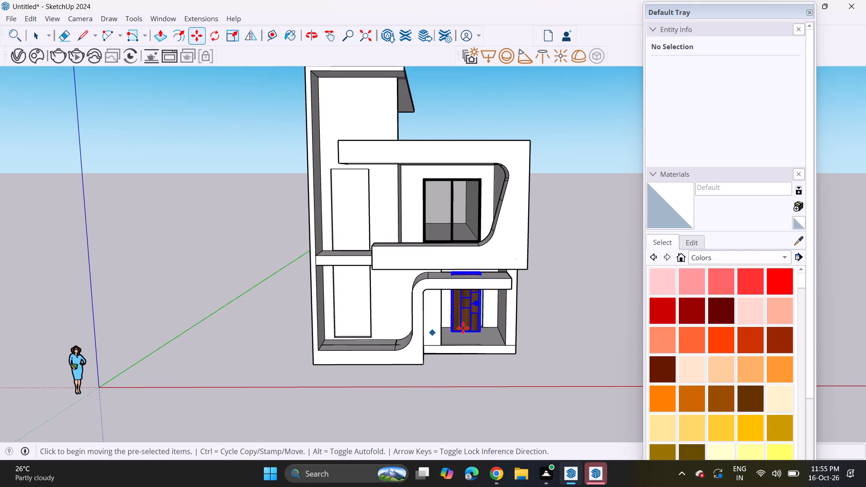
scroll(462, 328, up, 6)
middle_drag(462, 328, 456, 311)
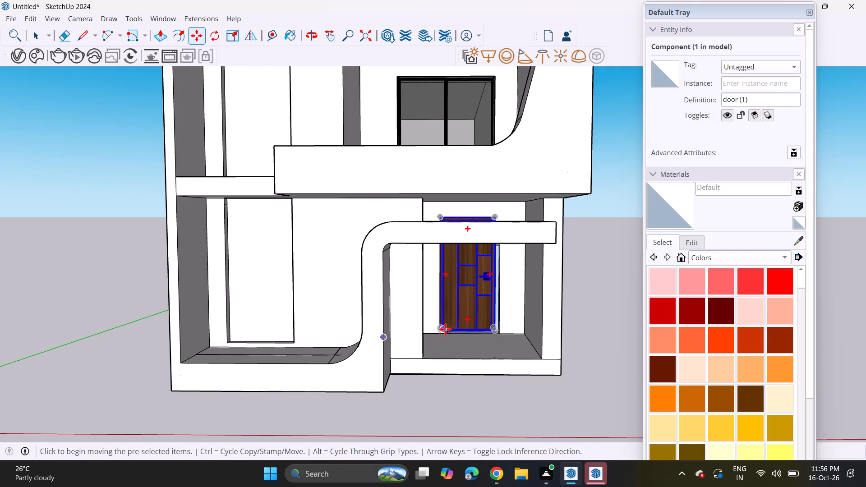
click(439, 334)
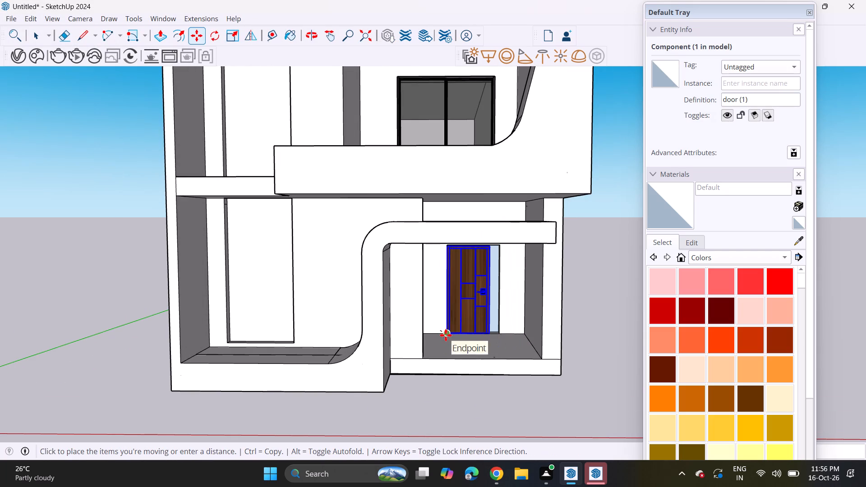
click(446, 335)
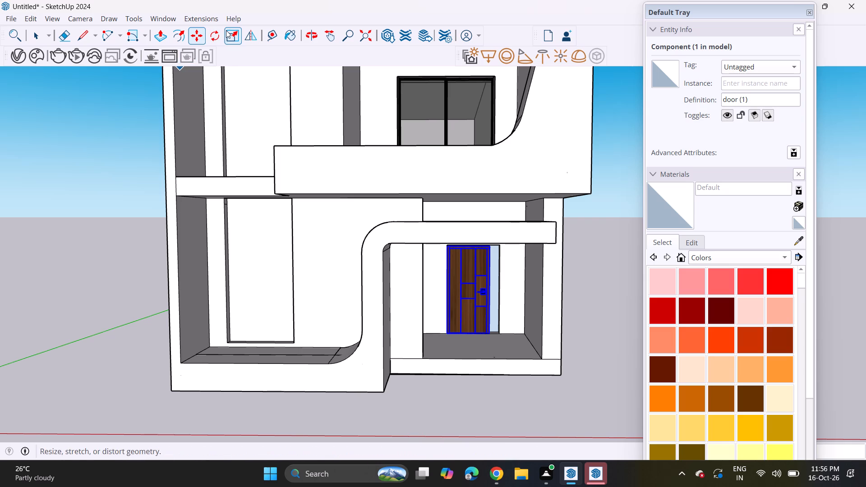
Scale the wooden door wider to the doorway's far side and taller to its top edge, filling the ground-floor opening.
click(226, 30)
scroll(523, 271, up, 4)
middle_drag(492, 290, 452, 303)
scroll(474, 296, up, 5)
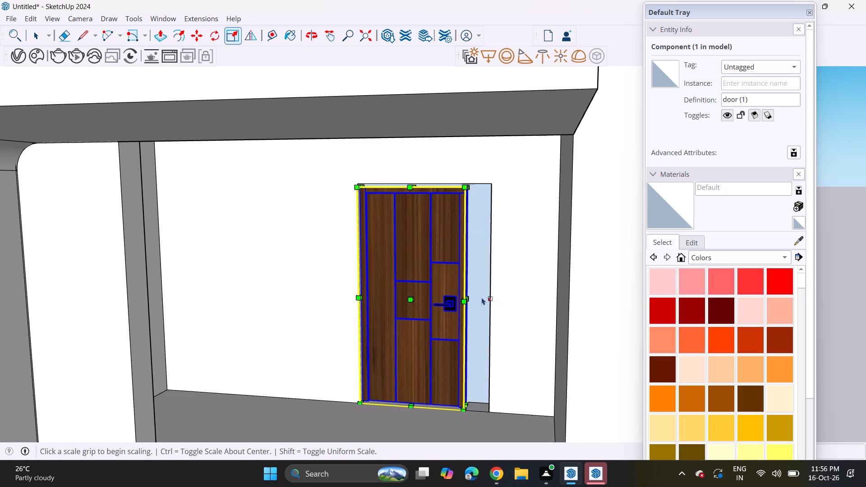
click(469, 297)
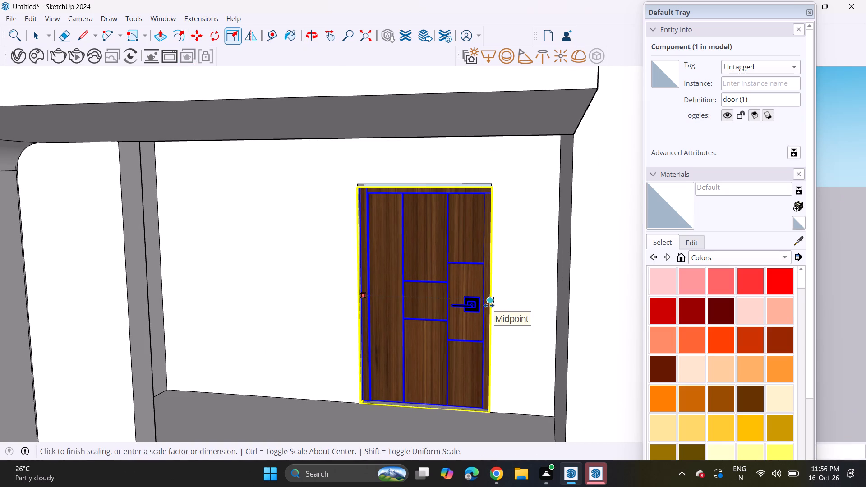
click(488, 305)
click(429, 187)
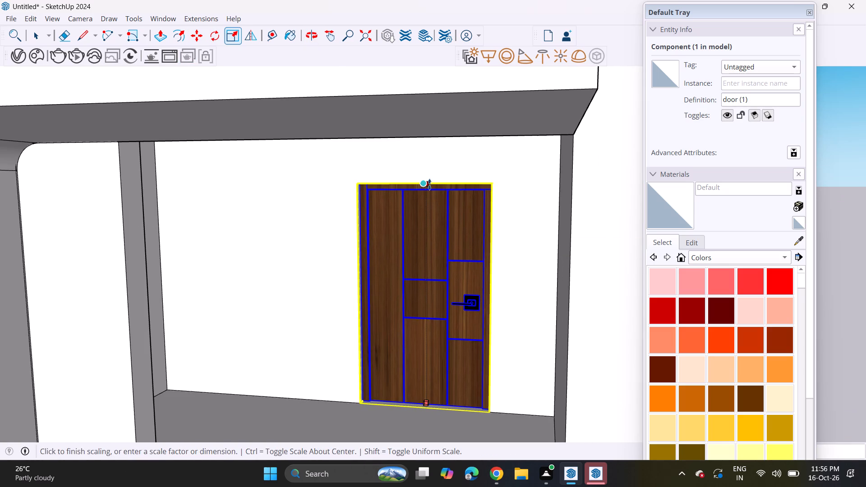
click(429, 184)
scroll(439, 226, down, 7)
key(space)
click(564, 260)
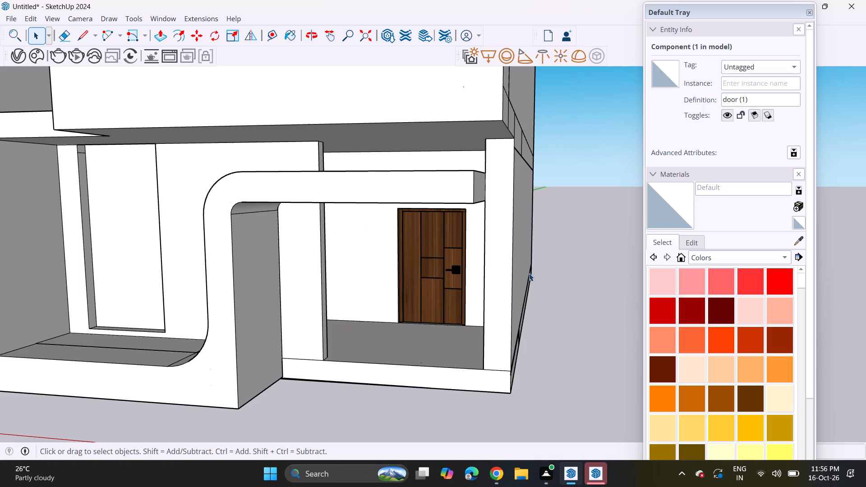
Move the upper-floor sliding door aside, out of its wall opening.
scroll(385, 300, down, 3)
middle_drag(372, 304, 451, 341)
middle_drag(447, 324, 455, 312)
middle_drag(456, 311, 481, 324)
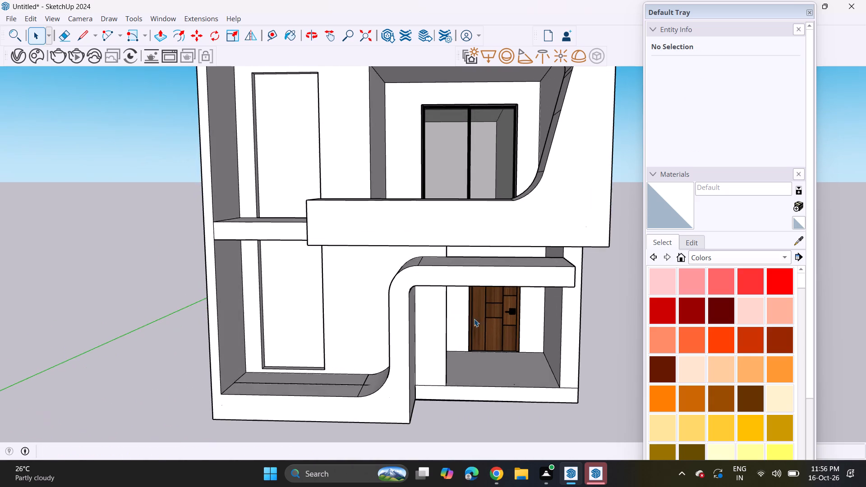
shift+middle_drag(468, 313, 495, 332)
middle_drag(488, 329, 453, 326)
scroll(495, 175, up, 4)
middle_drag(492, 164, 523, 184)
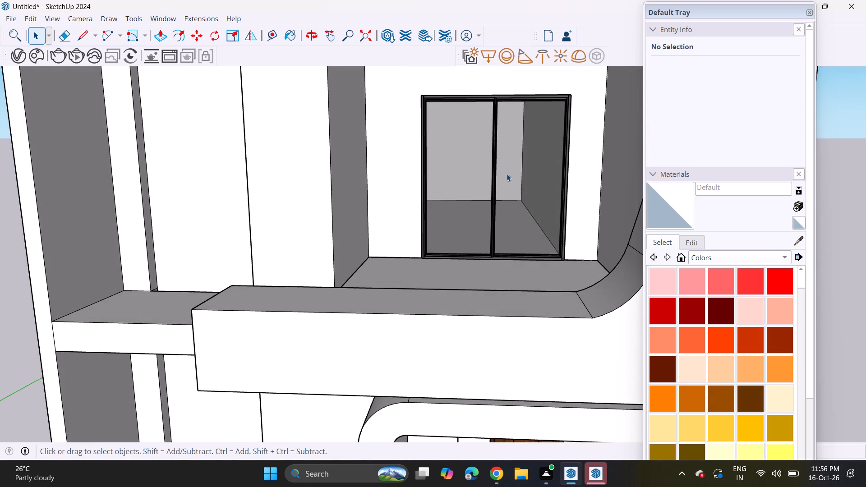
click(498, 170)
click(190, 30)
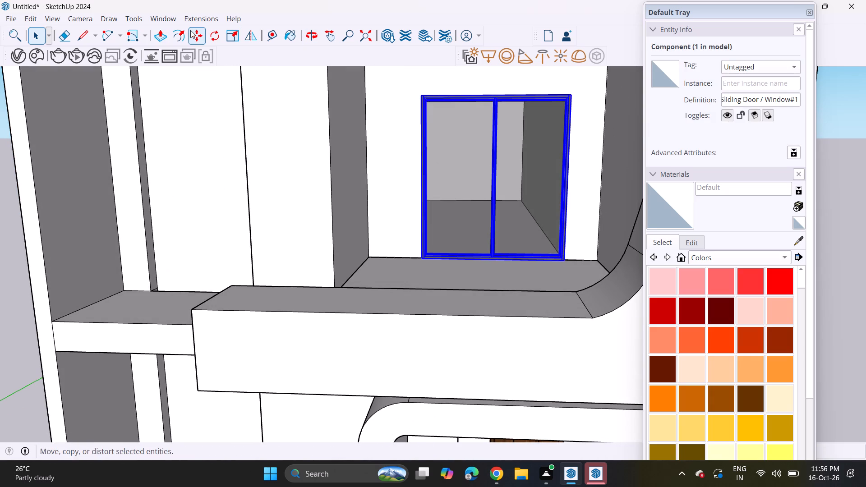
click(421, 96)
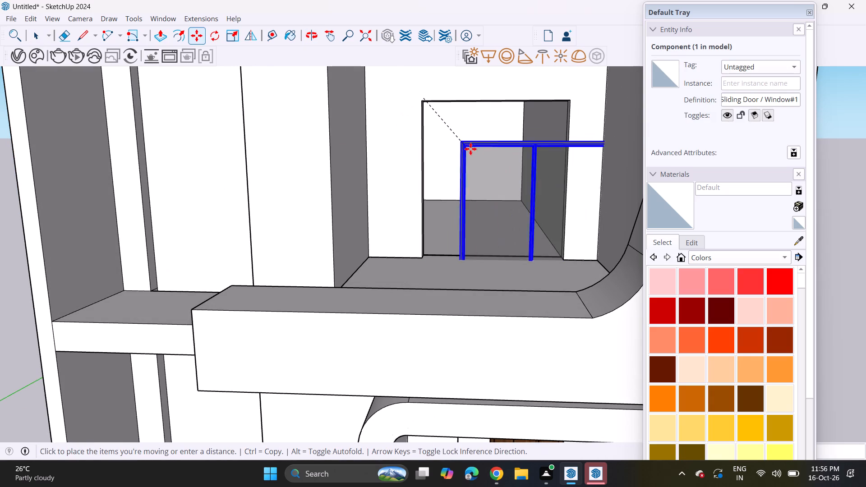
click(550, 189)
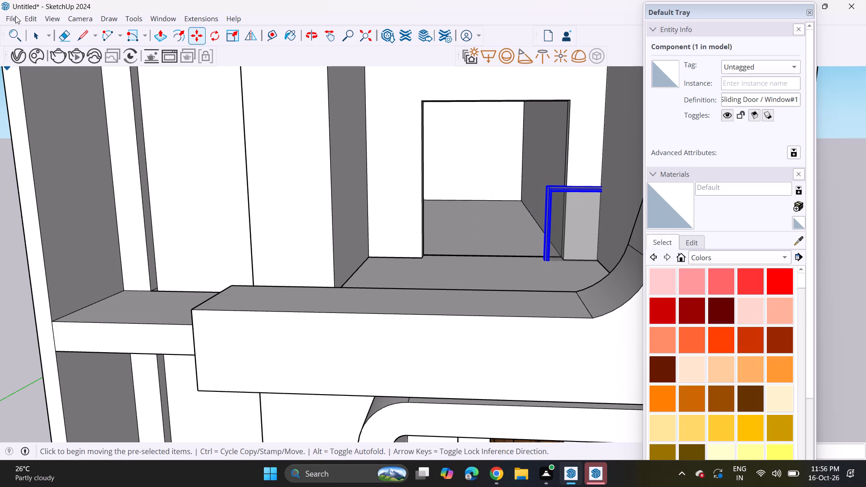
Start a model import and look through the Downloads folder for a curtain model for the upper-floor opening.
click(15, 16)
click(39, 176)
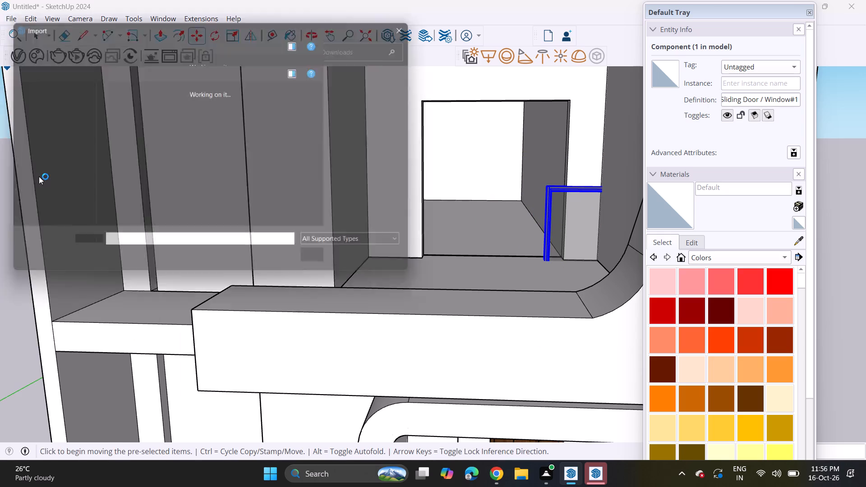
scroll(201, 160, down, 2)
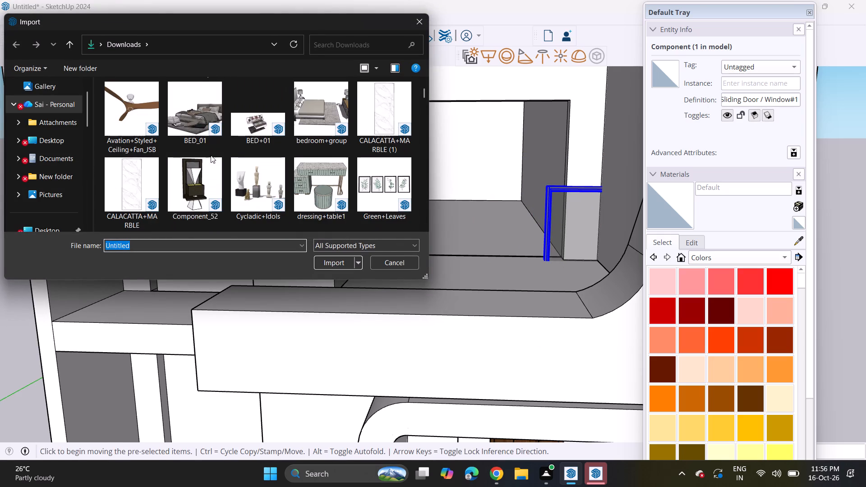
scroll(211, 155, down, 13)
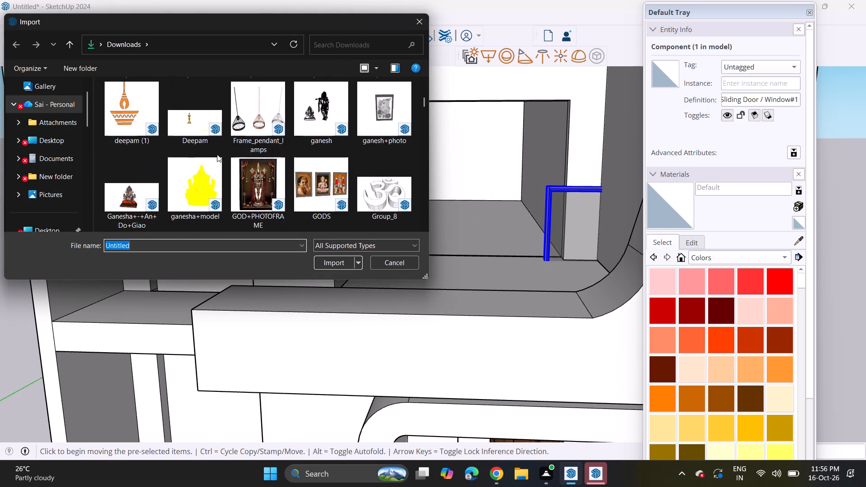
scroll(217, 154, down, 3)
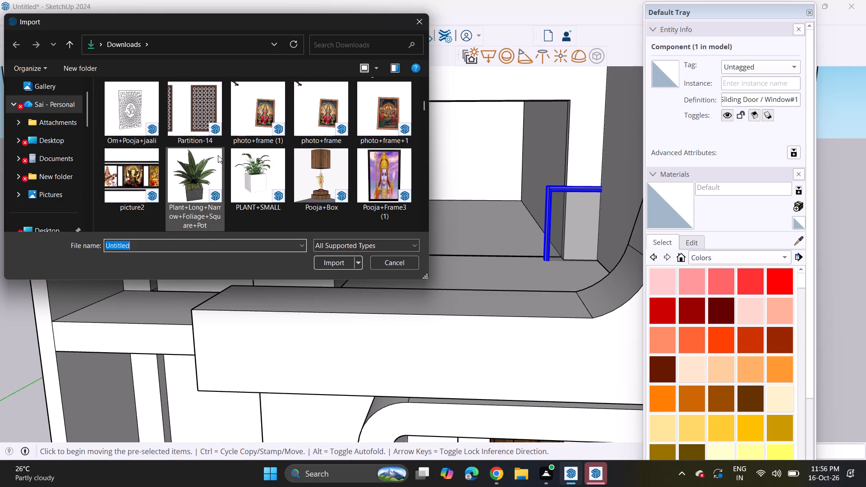
scroll(220, 156, down, 2)
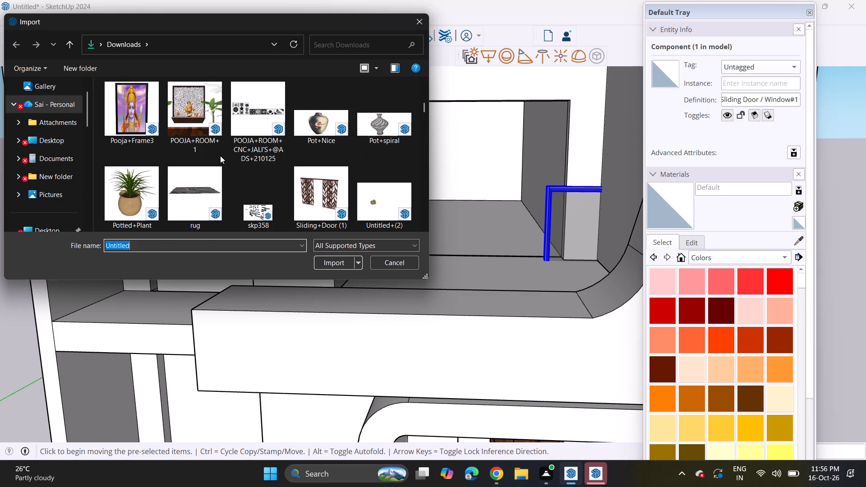
scroll(220, 156, down, 6)
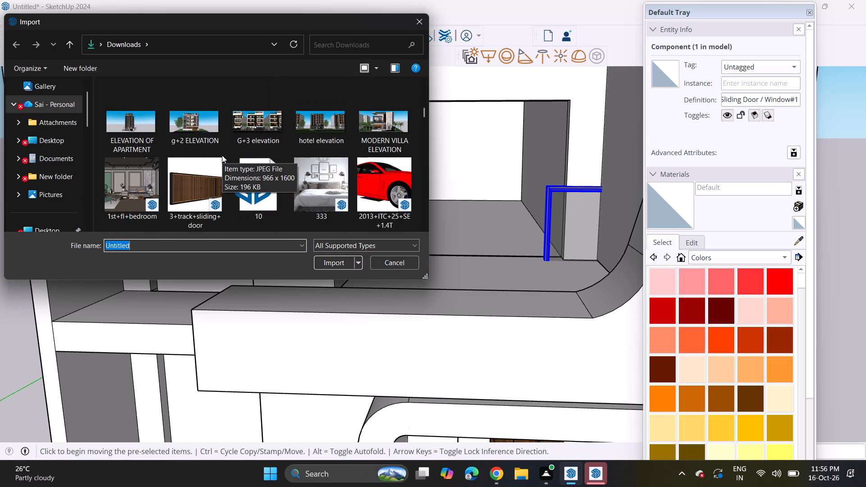
scroll(221, 165, down, 1)
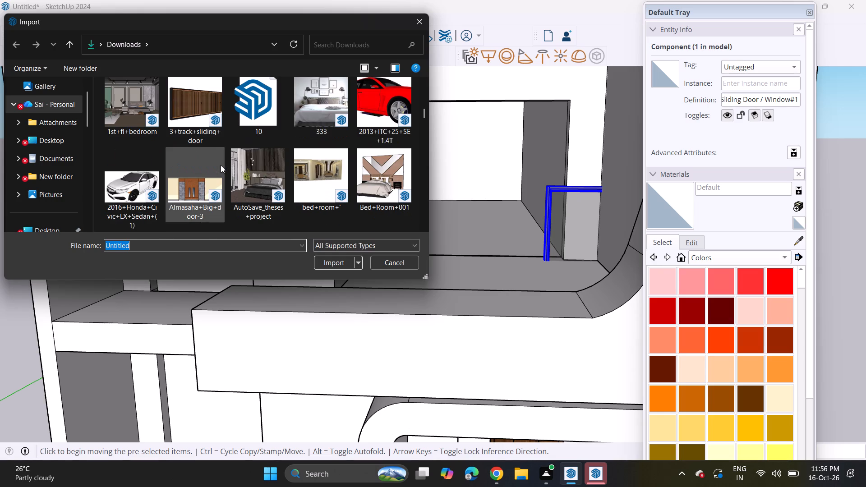
scroll(221, 165, down, 2)
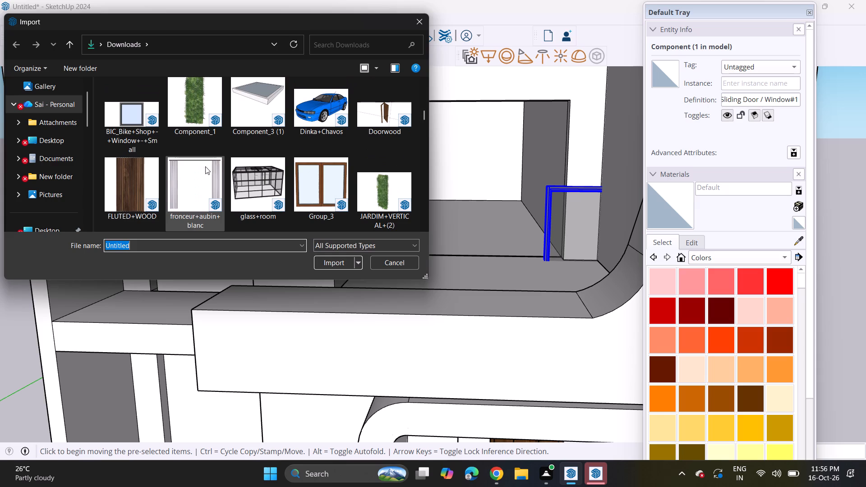
scroll(193, 174, down, 2)
scroll(193, 174, up, 2)
scroll(193, 174, down, 1)
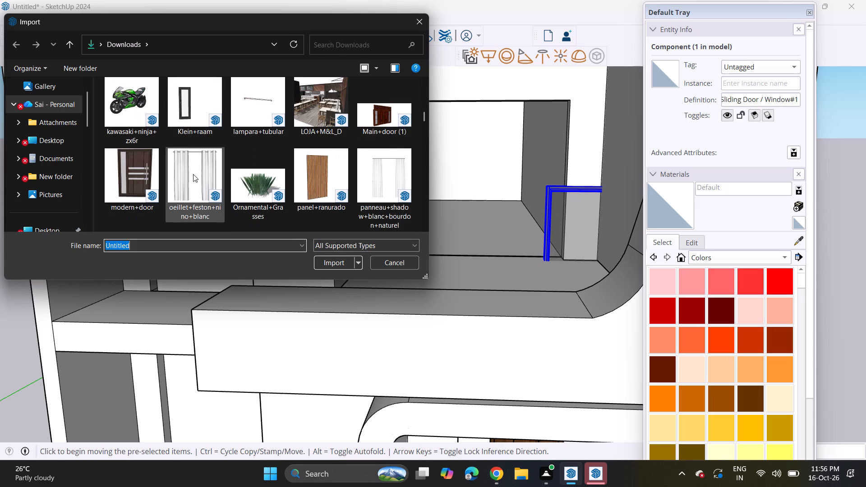
Import the panneau+shadow+blanc+bourdon+naturel curtain model and place it at the bottom edge of the upper-floor opening.
click(193, 174)
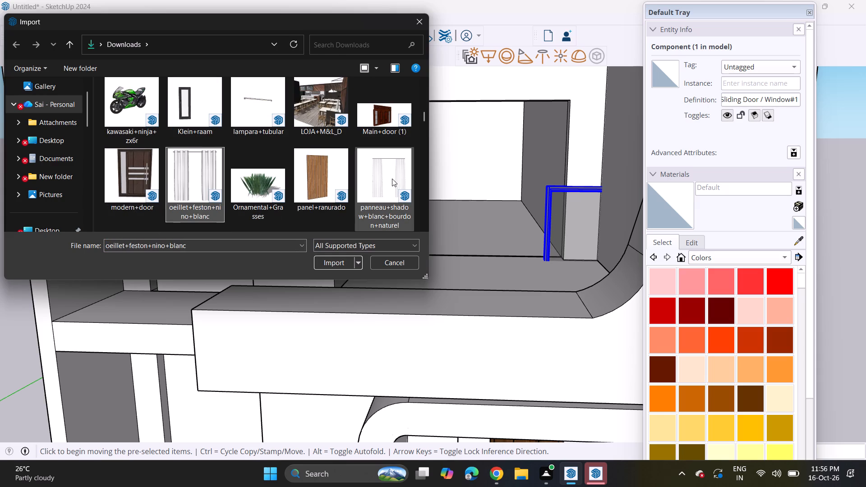
click(384, 175)
click(341, 263)
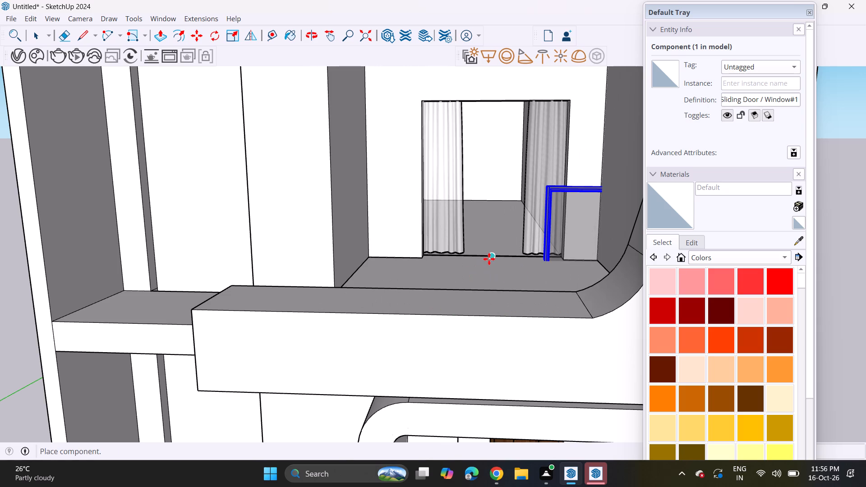
click(489, 259)
key(space)
Move the sliding door back to the opening's upper-left corner, in front of the curtains.
click(553, 230)
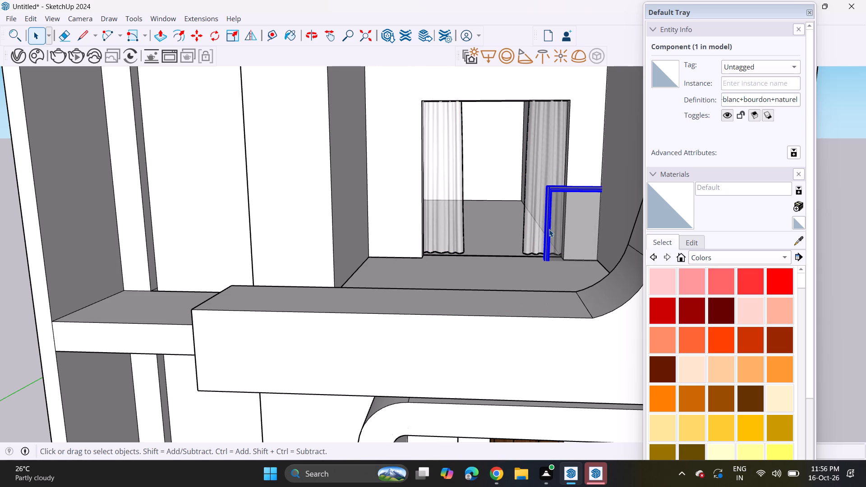
click(194, 38)
click(548, 188)
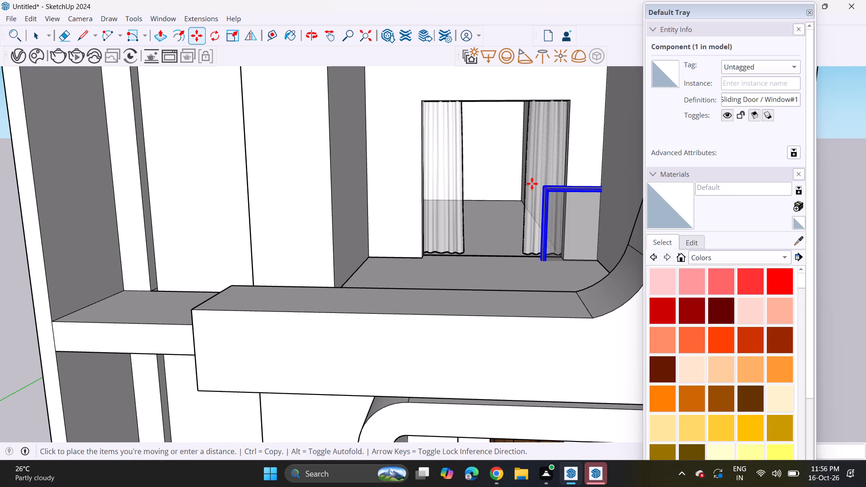
click(425, 102)
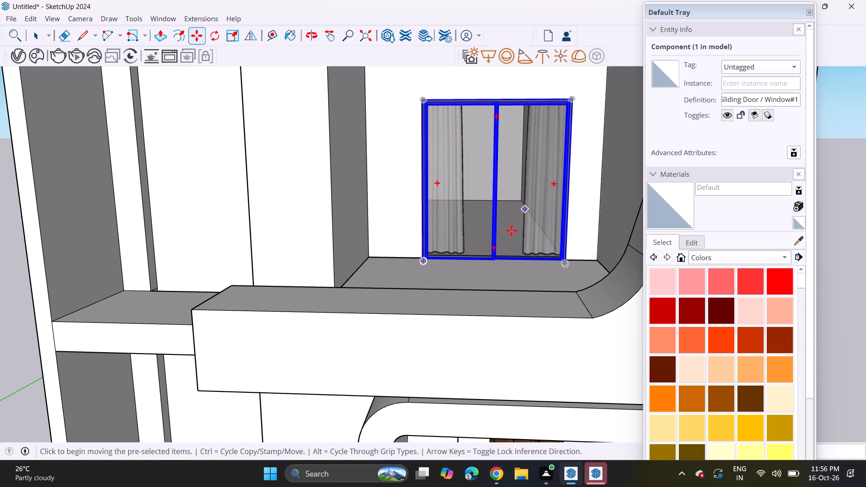
key(space)
click(424, 286)
Push/Pull the top face of the tower's roof slab slightly upward to add a thin top layer.
scroll(427, 282, down, 9)
middle_drag(440, 267, 451, 237)
shift+middle_drag(448, 237, 480, 240)
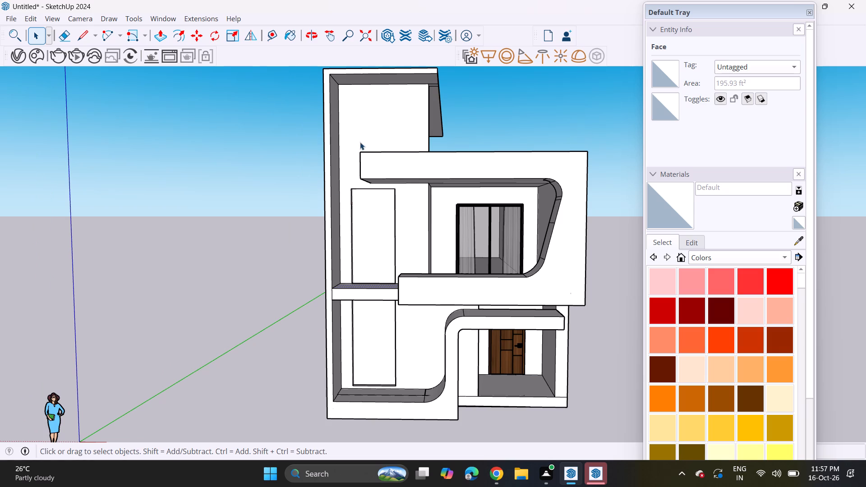
shift+middle_drag(368, 87, 382, 157)
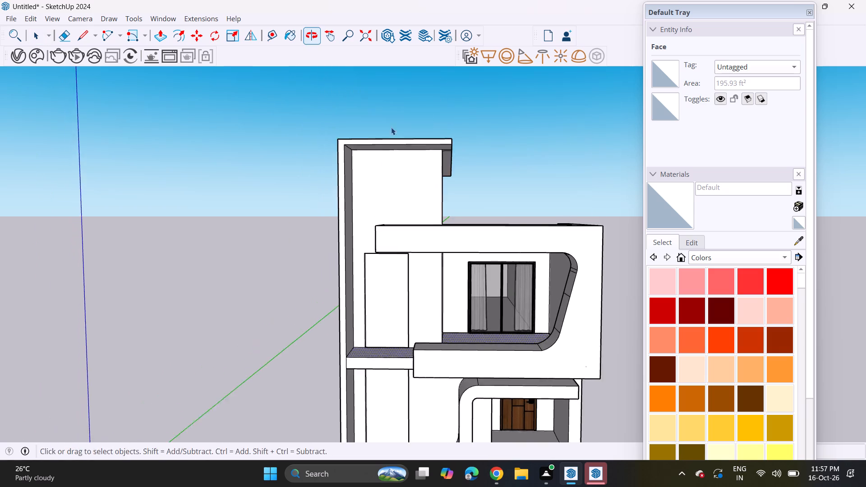
middle_drag(392, 124, 392, 206)
click(158, 31)
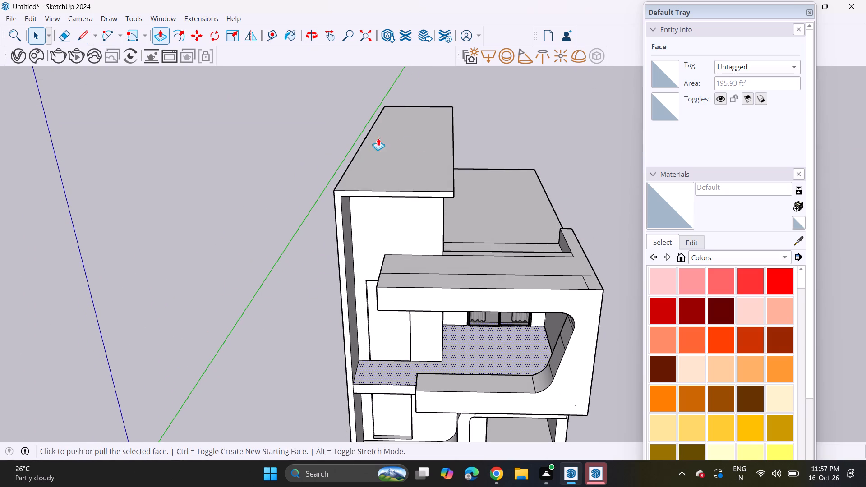
key(Escape)
click(415, 183)
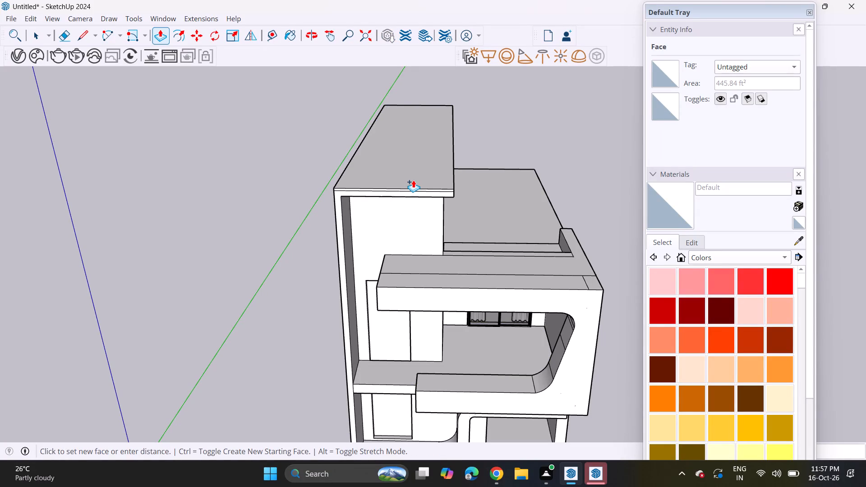
click(413, 180)
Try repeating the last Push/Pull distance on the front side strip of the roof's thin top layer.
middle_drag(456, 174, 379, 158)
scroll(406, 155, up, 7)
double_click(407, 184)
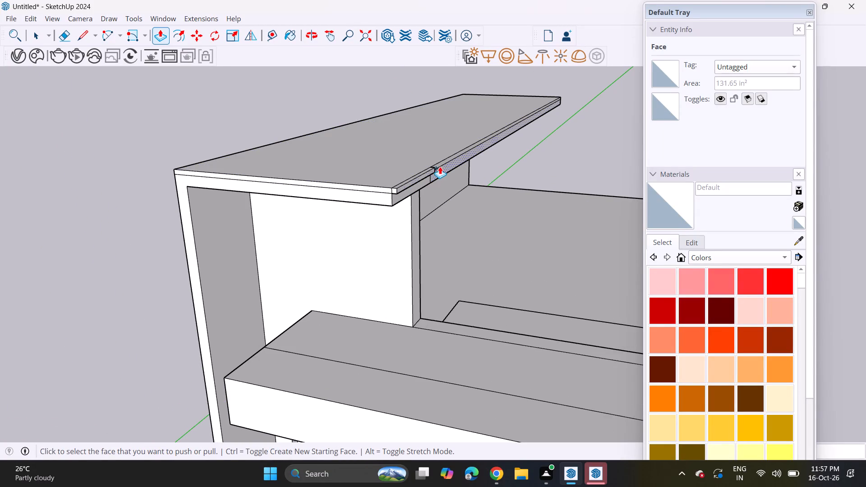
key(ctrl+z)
Push/Pull both side strips of the roof's thin top layer outward by the same distance to form a projecting lip.
scroll(409, 187, up, 4)
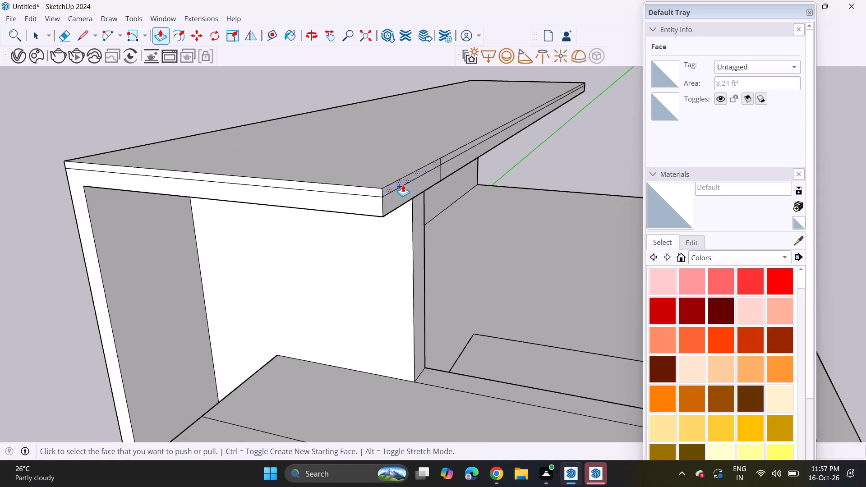
scroll(403, 184, up, 5)
click(401, 183)
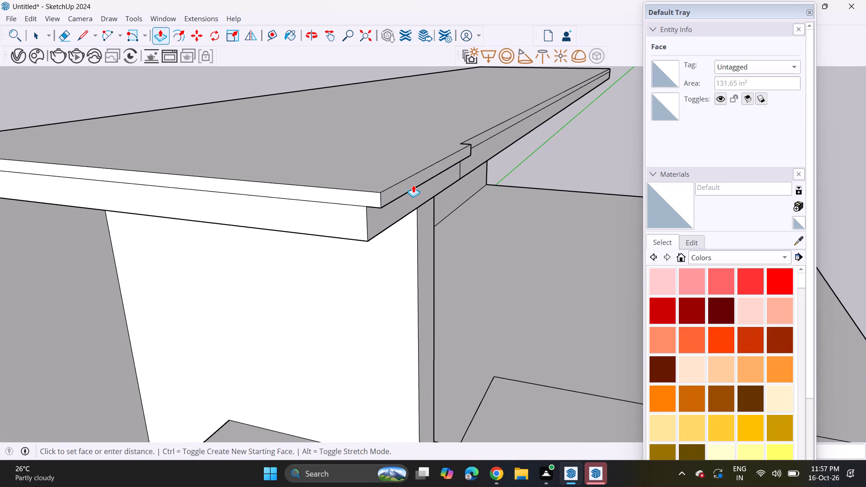
click(413, 185)
double_click(482, 141)
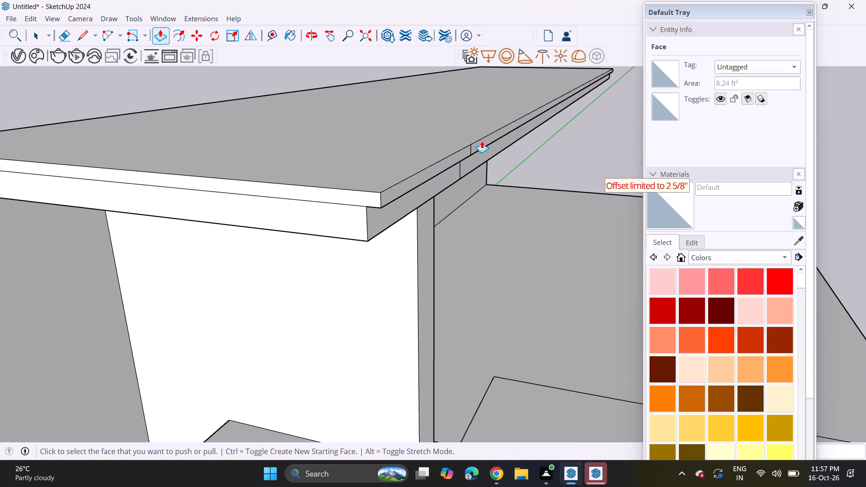
Erase the leftover seam edges on the side of the tower's roof: on the projecting lip, its underside and the slab beneath.
scroll(416, 193, down, 3)
middle_drag(395, 225, 450, 165)
scroll(450, 165, down, 8)
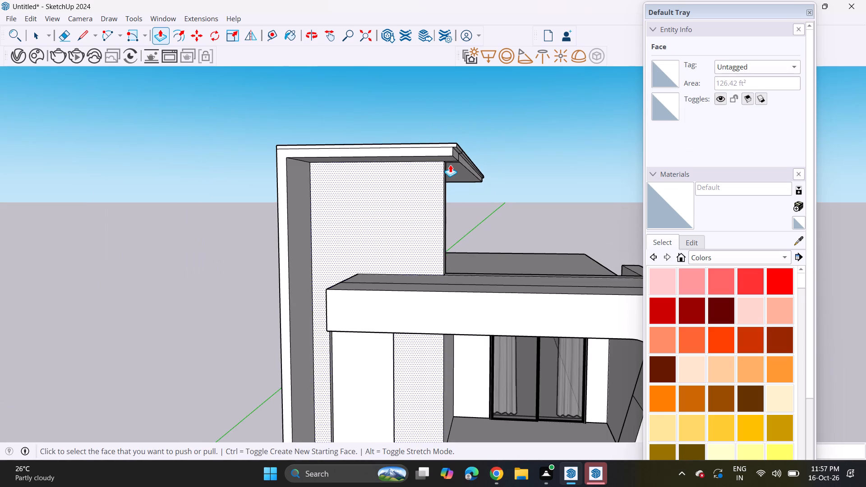
scroll(456, 152, up, 11)
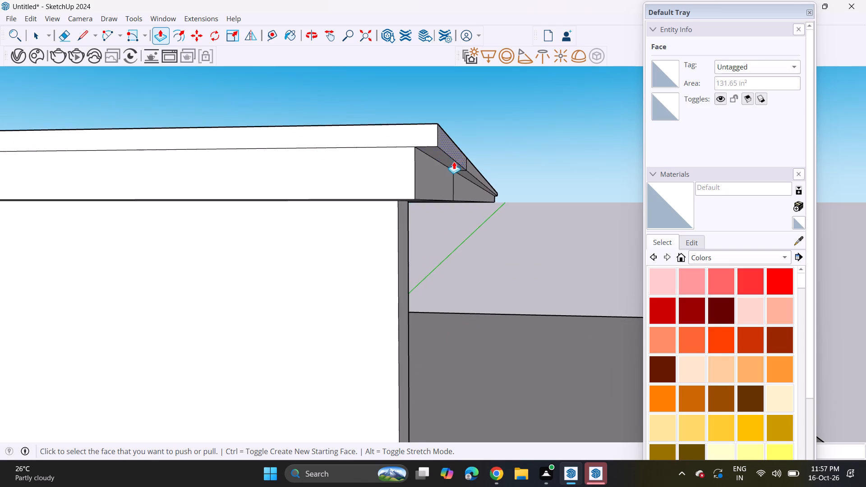
scroll(454, 163, up, 8)
drag(67, 33, 73, 37)
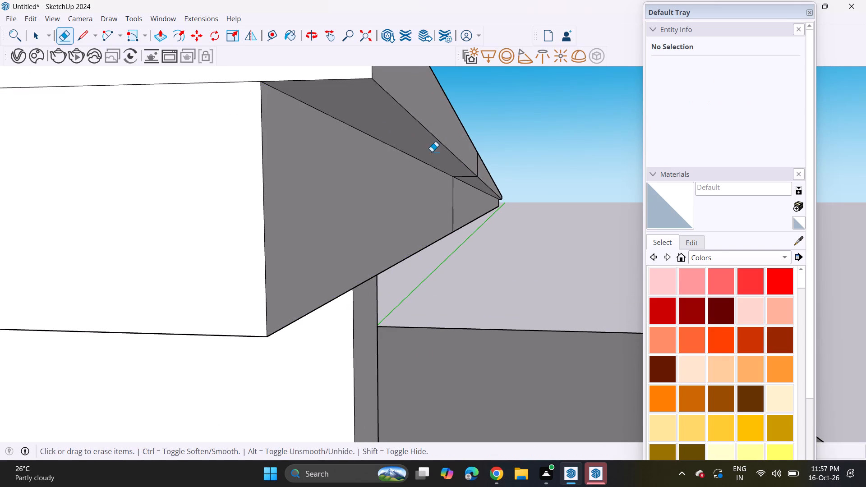
click(479, 161)
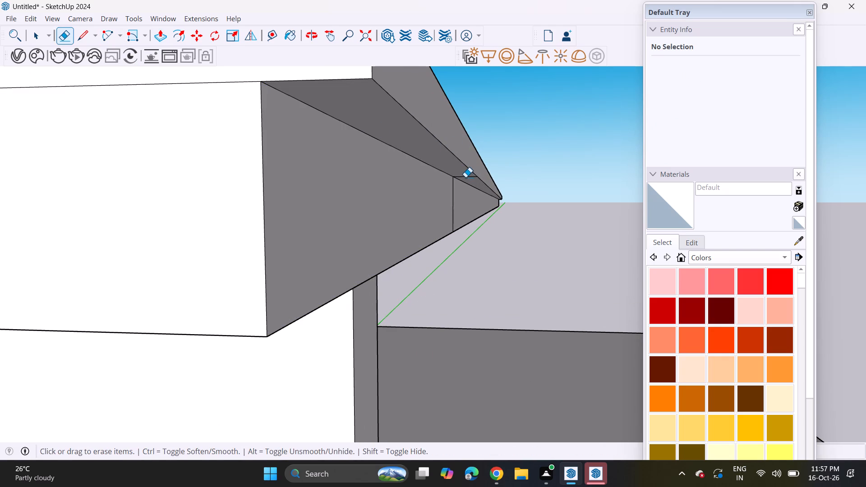
click(465, 177)
click(457, 198)
click(451, 203)
scroll(419, 216, down, 11)
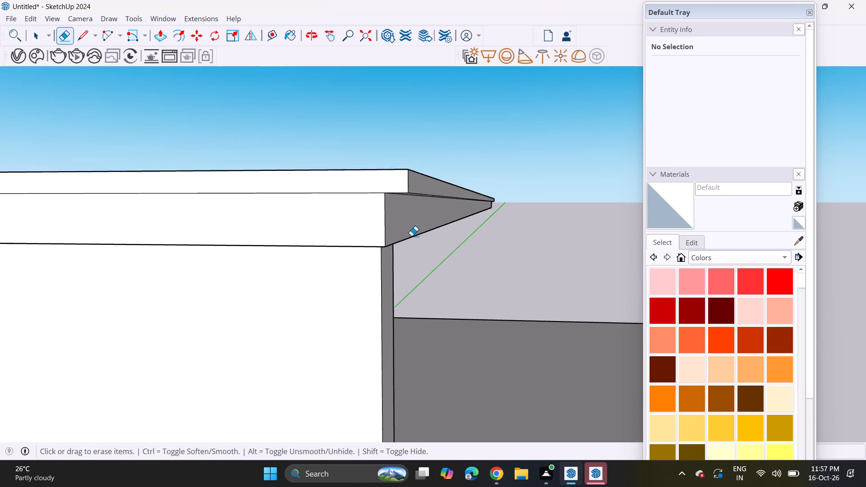
scroll(411, 236, down, 1)
scroll(347, 234, down, 13)
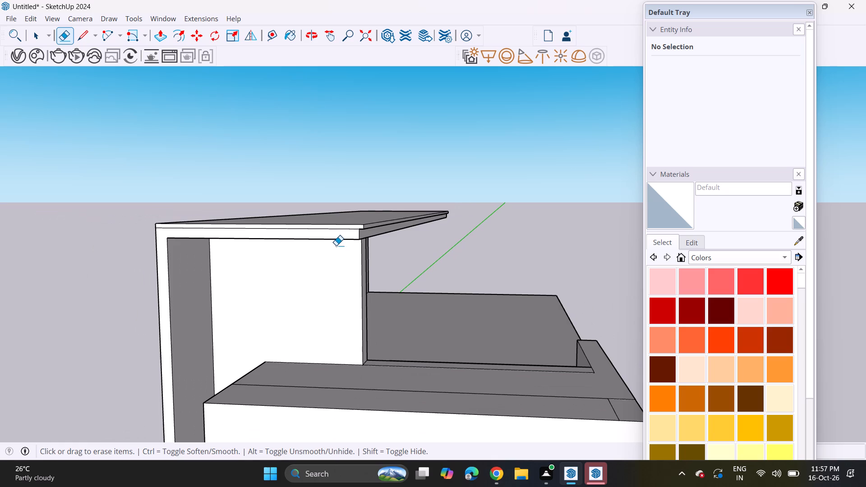
Push/Pull both strips of the roof's thin top layer outward by the same distance on the tower's opposite, outer side.
middle_drag(138, 253, 315, 247)
scroll(367, 211, up, 2)
middle_drag(367, 211, 289, 233)
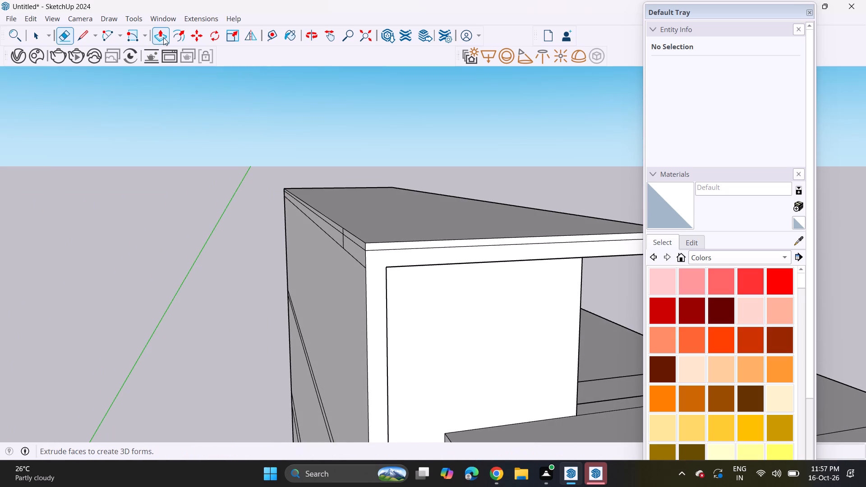
click(163, 37)
scroll(341, 244, up, 6)
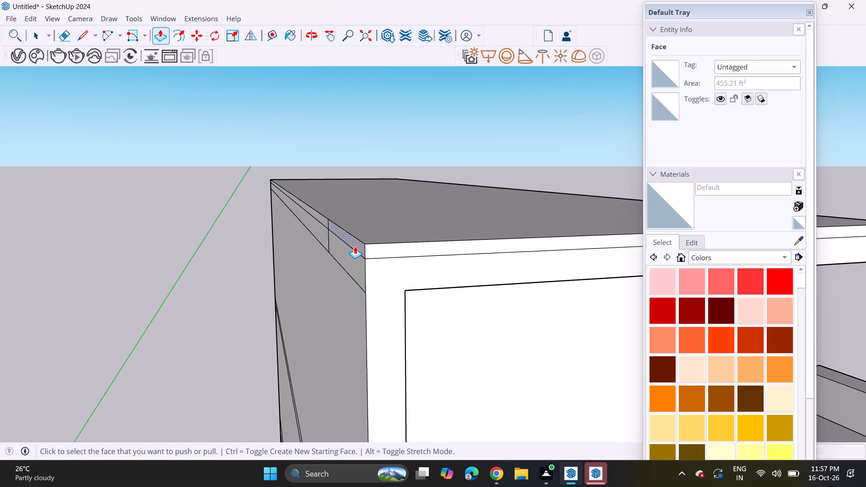
click(355, 246)
click(342, 249)
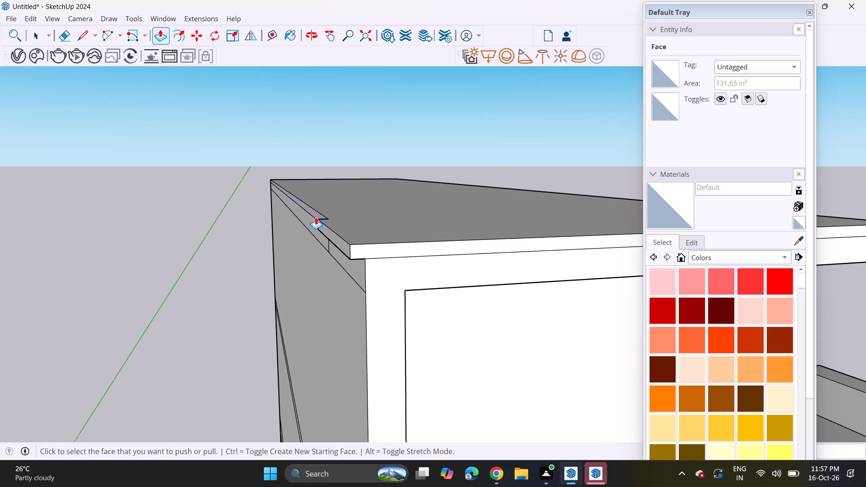
double_click(316, 217)
middle_drag(384, 224, 334, 225)
scroll(333, 201, down, 7)
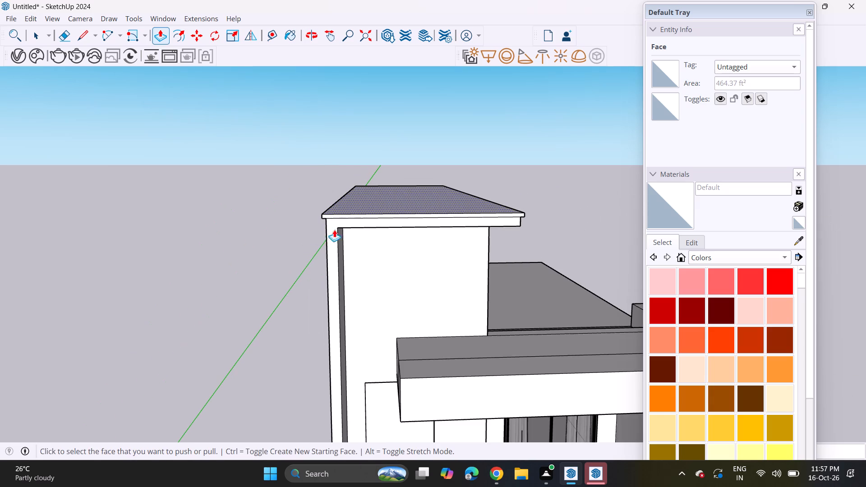
Examine the roof lip and the whole facade from the front.
shift+middle_drag(426, 267, 352, 239)
scroll(342, 230, down, 3)
shift+middle_drag(391, 259, 354, 202)
shift+scroll(389, 257, up, 1)
scroll(347, 187, down, 3)
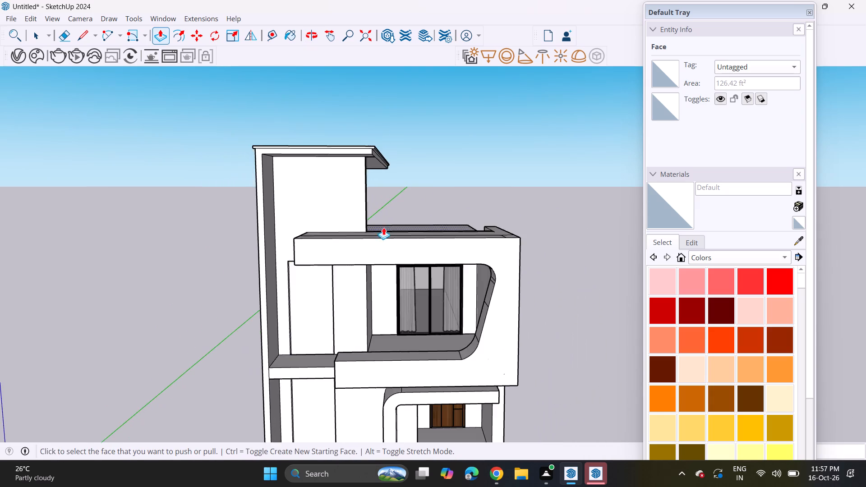
middle_drag(383, 227, 364, 185)
scroll(356, 186, down, 2)
shift+middle_drag(365, 195, 384, 213)
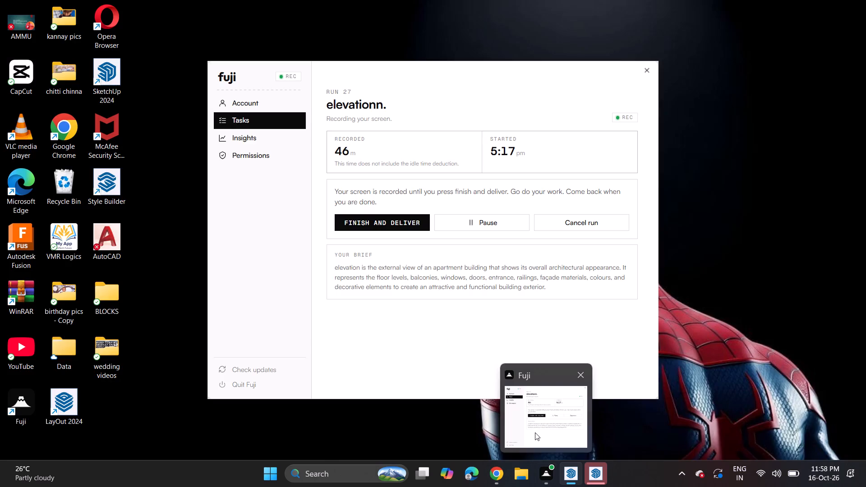
key(space)
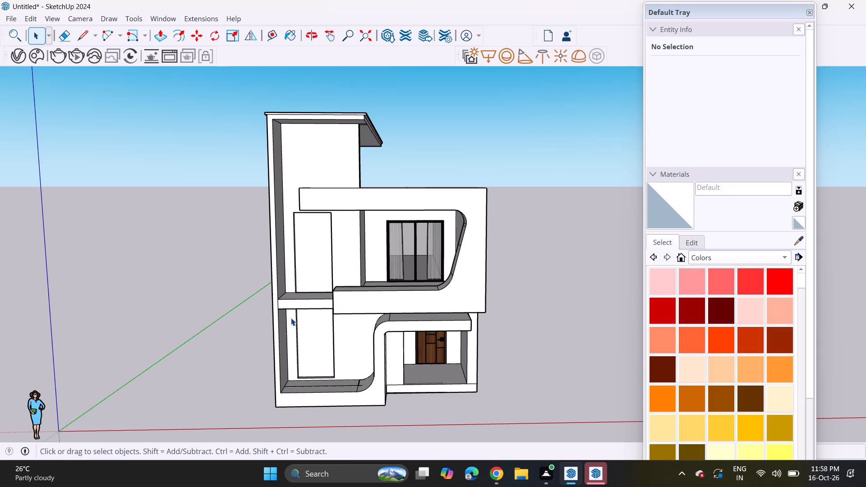
Push/Pull the tower's outer side wall slightly outward and repeat the distance on the wall faces and floor bands above and below it.
scroll(282, 349, up, 1)
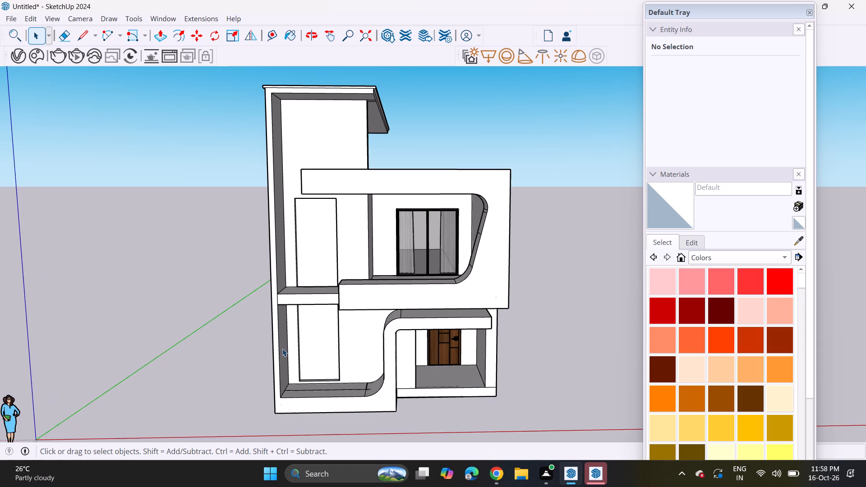
scroll(288, 331, up, 3)
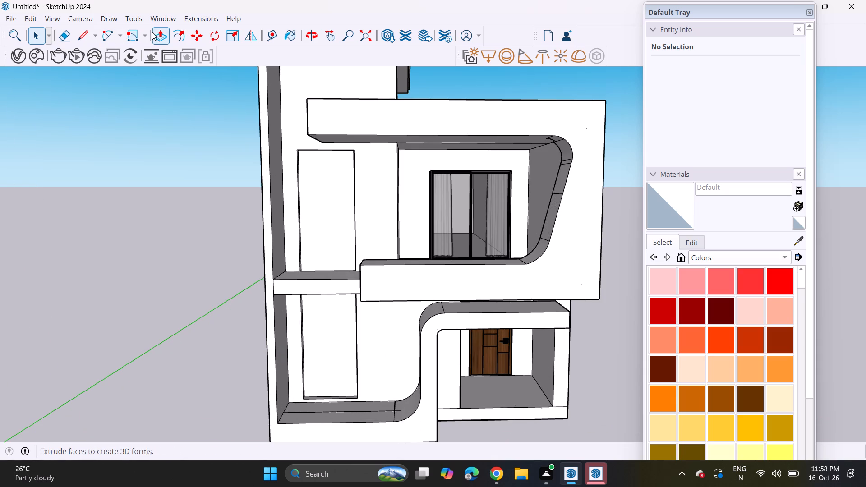
click(155, 32)
middle_drag(222, 197, 300, 214)
click(306, 229)
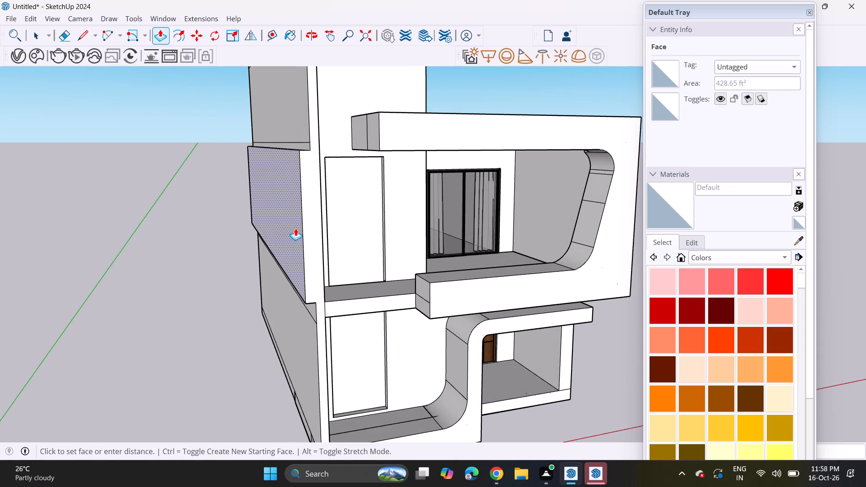
click(295, 228)
double_click(296, 145)
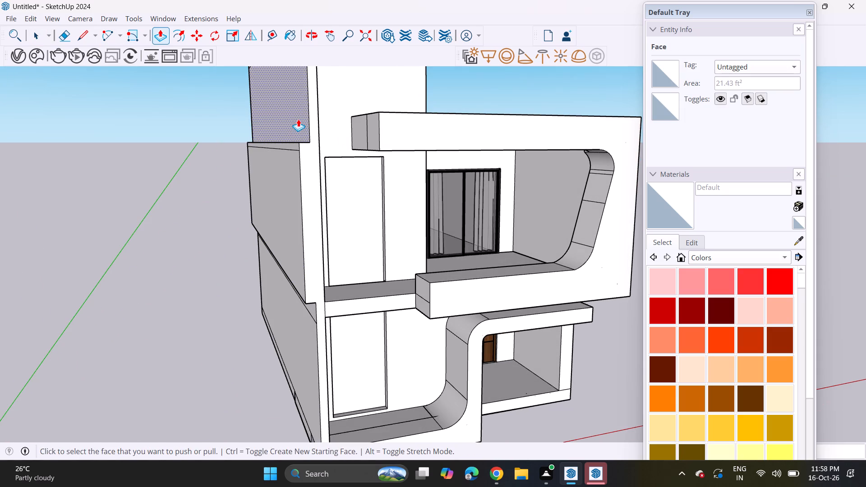
double_click(298, 119)
double_click(304, 303)
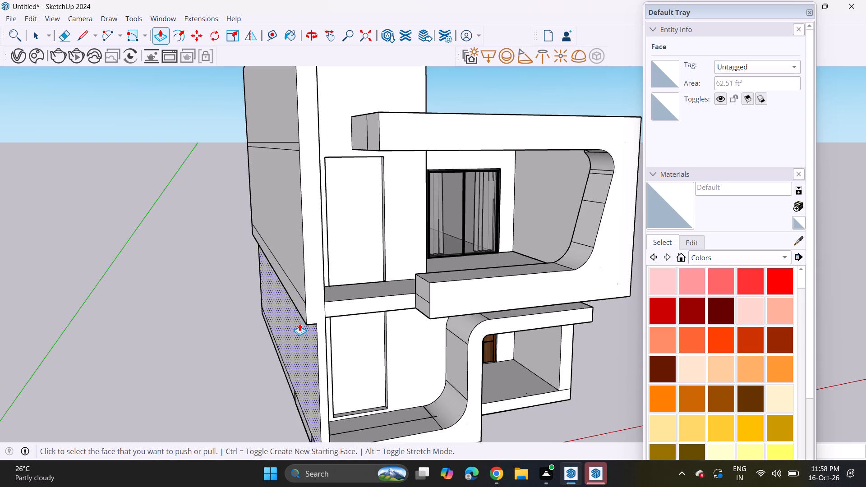
double_click(300, 329)
Push/Pull the side face at the tower's base corner outward, flush with the moved side wall, and try repeating it on the strips behind.
middle_drag(401, 302, 305, 275)
scroll(281, 264, down, 3)
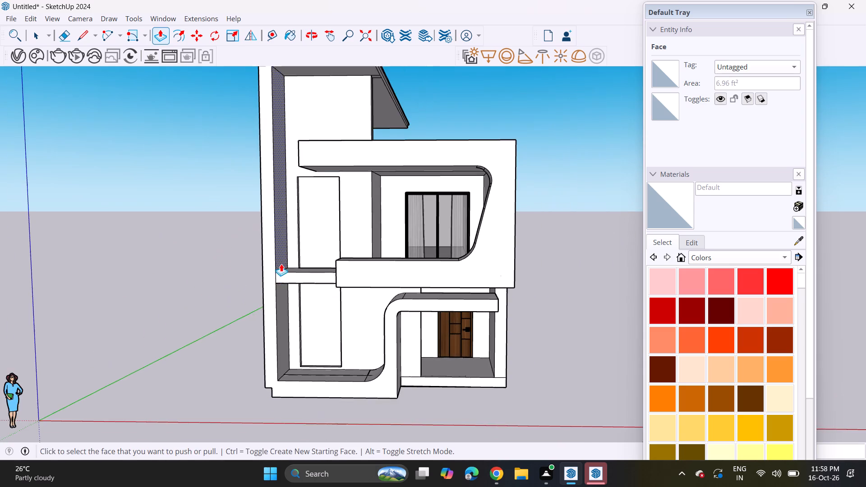
middle_drag(250, 351, 356, 314)
scroll(314, 381, up, 9)
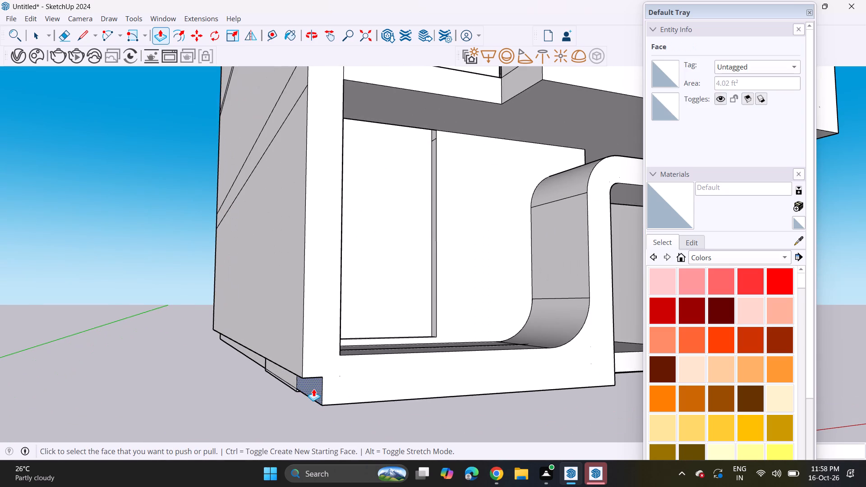
double_click(313, 389)
key(z)
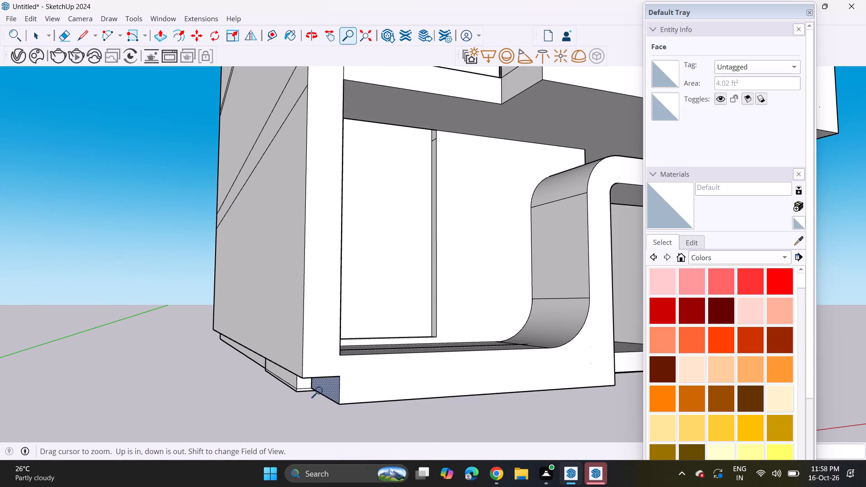
key(space)
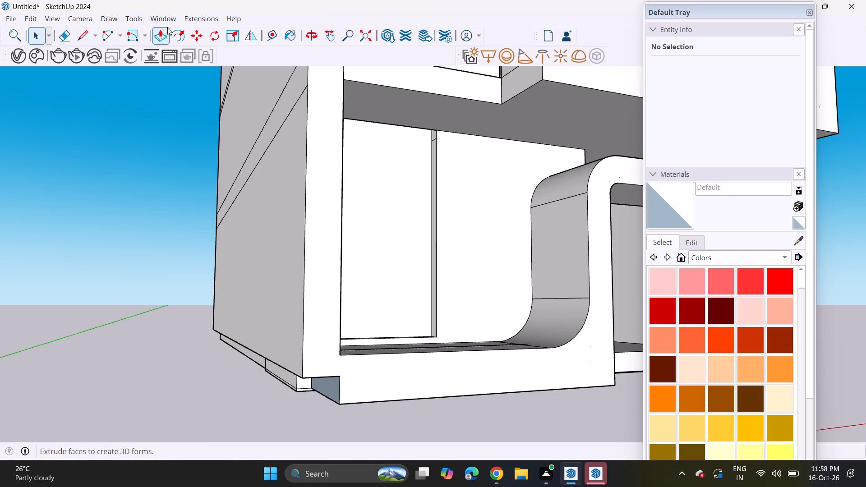
click(166, 27)
click(333, 387)
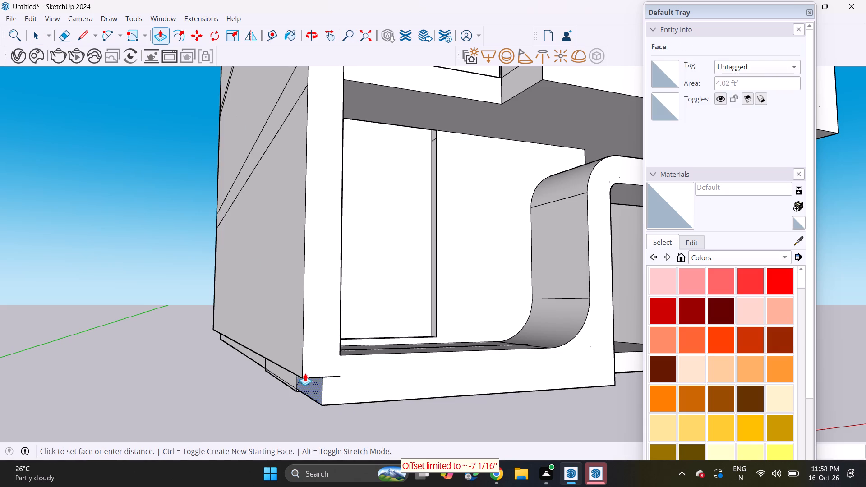
click(305, 374)
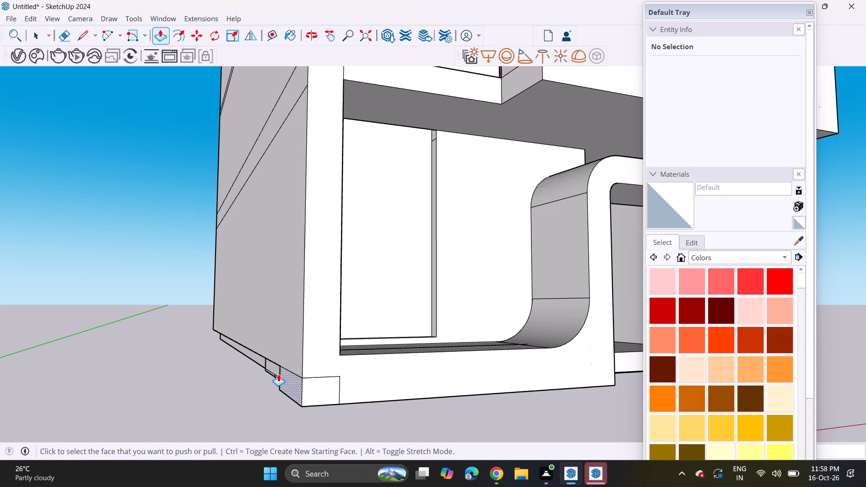
double_click(272, 372)
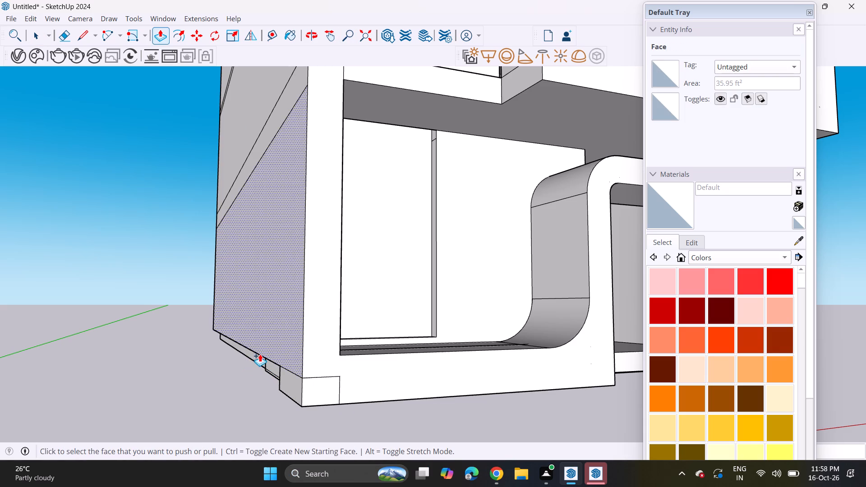
double_click(256, 355)
key(space)
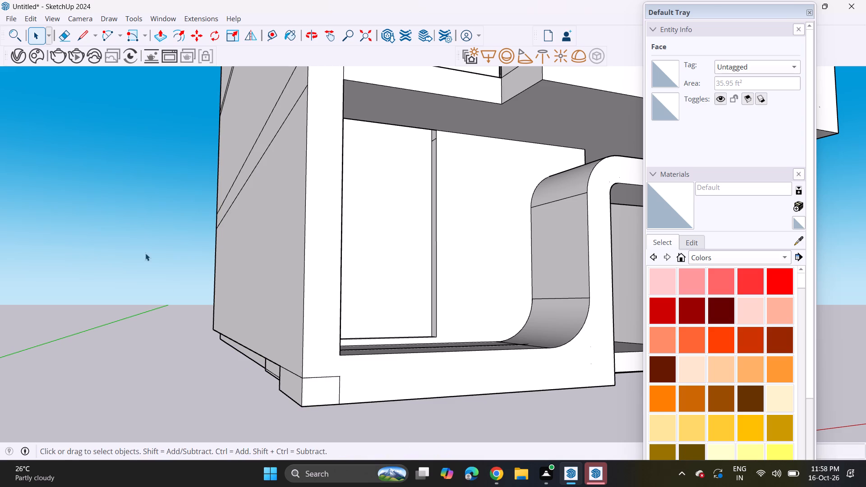
Erase the leftover seam edges around the extended base corner on the tower's front face.
click(66, 41)
drag(318, 372, 318, 387)
drag(322, 381, 371, 383)
drag(326, 375, 327, 381)
click(337, 376)
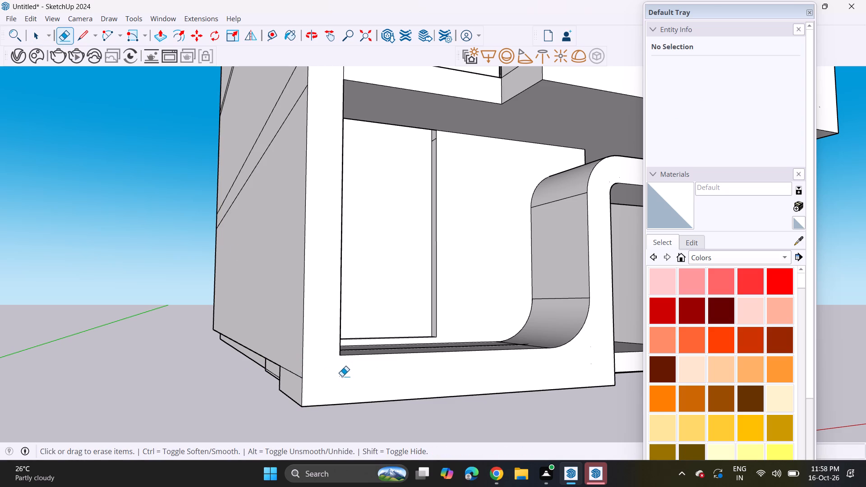
drag(341, 376, 337, 378)
Inspect the front of the facade around the widened tower and its base.
middle_drag(374, 373, 242, 363)
scroll(213, 351, down, 7)
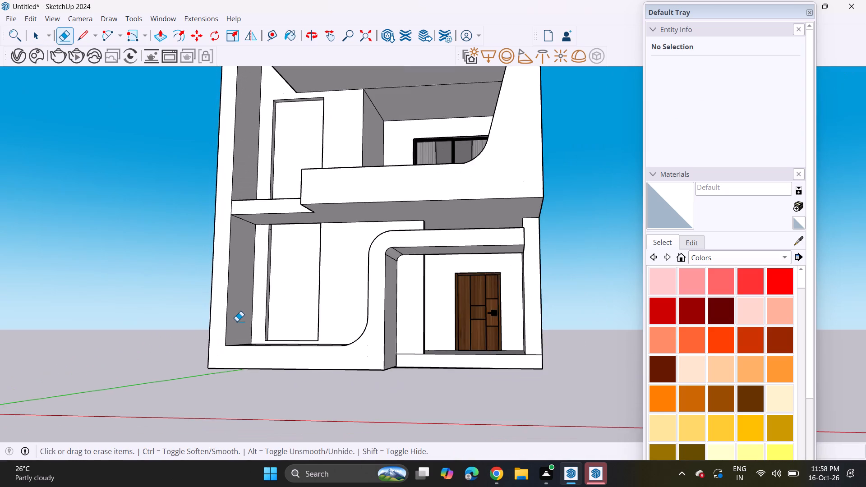
scroll(237, 321, down, 3)
shift+middle_drag(249, 312, 300, 348)
middle_drag(313, 349, 329, 364)
middle_drag(331, 314, 334, 329)
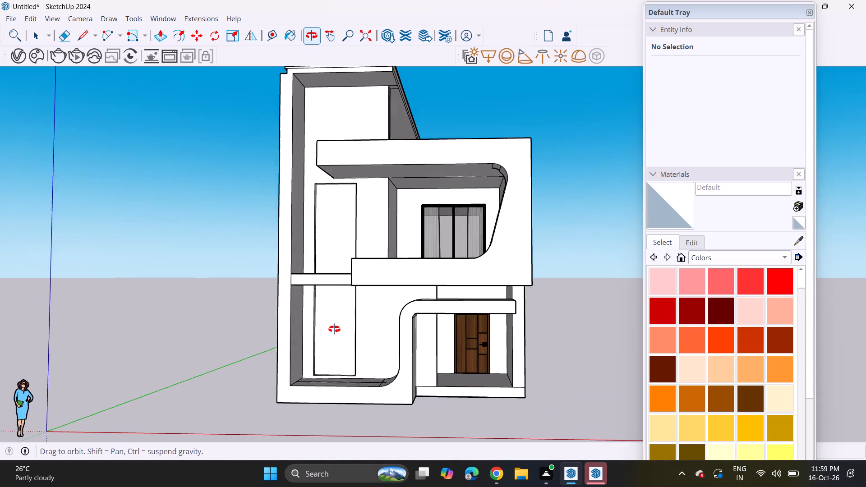
middle_drag(334, 329, 335, 336)
shift+middle_drag(327, 316, 378, 373)
Push/Pull the short recessed side face under the roof edge at the tower's front corner outward, flush with the side wall below.
middle_drag(317, 101, 402, 131)
scroll(389, 129, up, 1)
scroll(365, 170, up, 3)
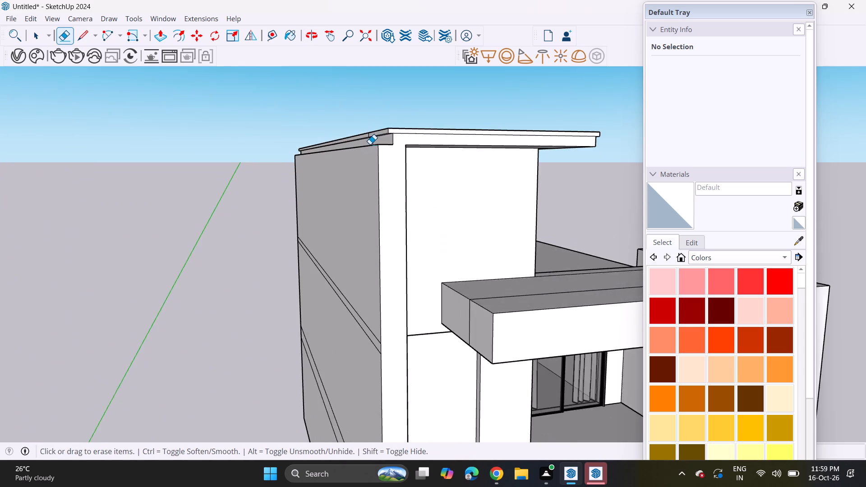
scroll(370, 144, up, 9)
click(155, 32)
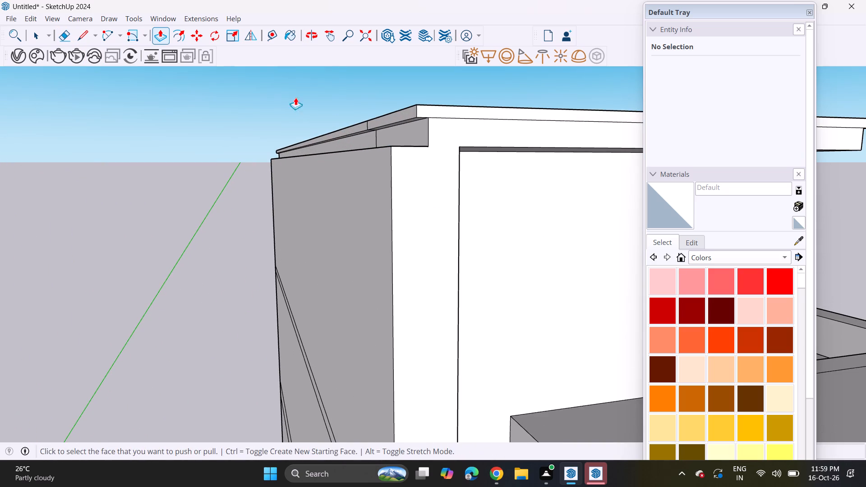
double_click(412, 130)
key(ctrl+z)
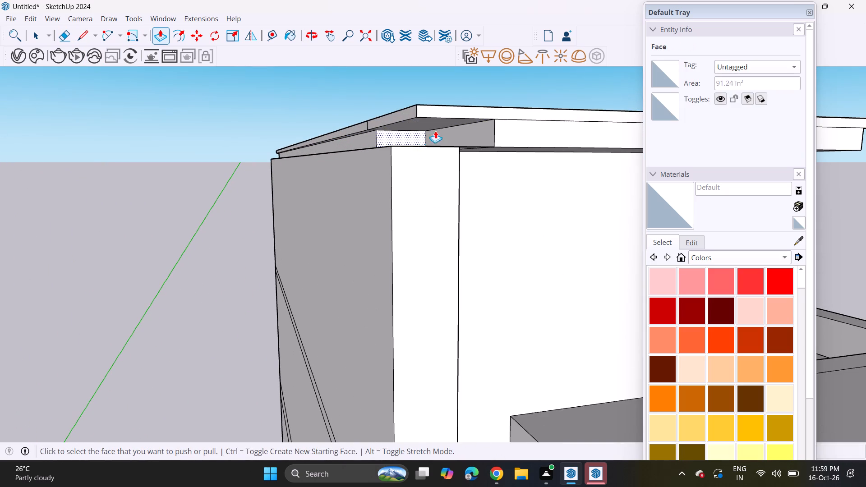
click(405, 134)
click(379, 149)
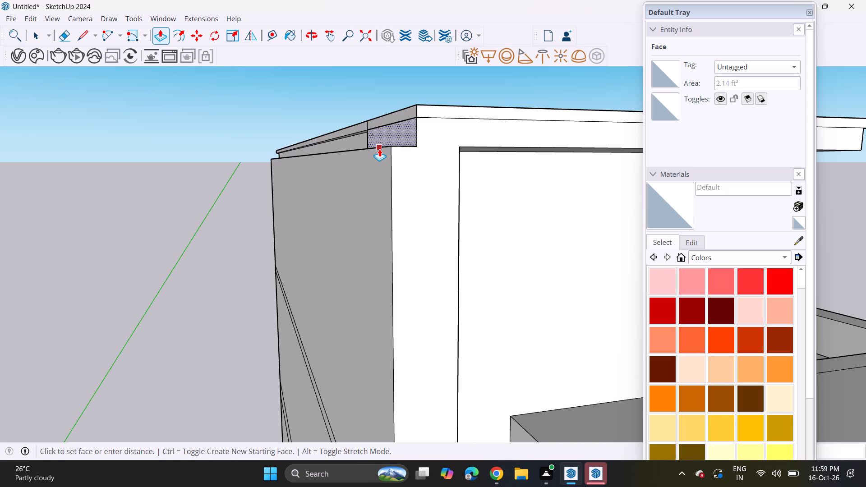
middle_drag(387, 139, 382, 185)
scroll(385, 168, up, 4)
click(394, 162)
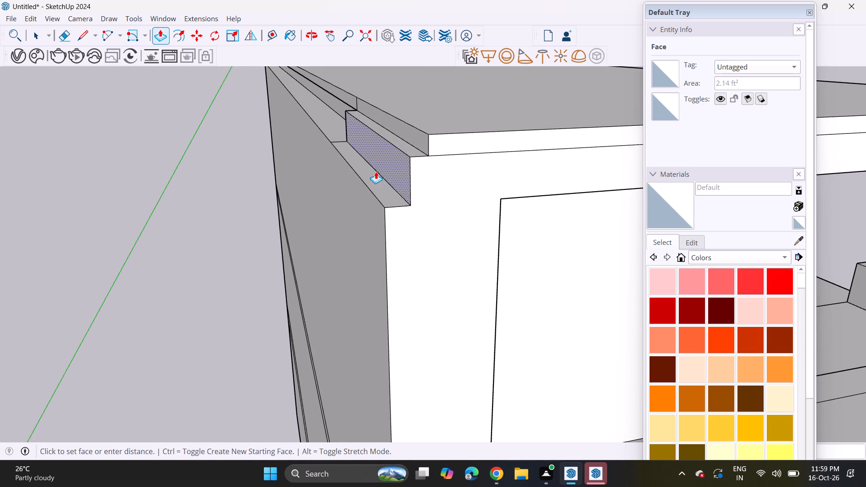
click(376, 211)
Push/Pull the long recessed side strip behind it, under the tower's roof edge, outward until flush with the side wall.
double_click(323, 95)
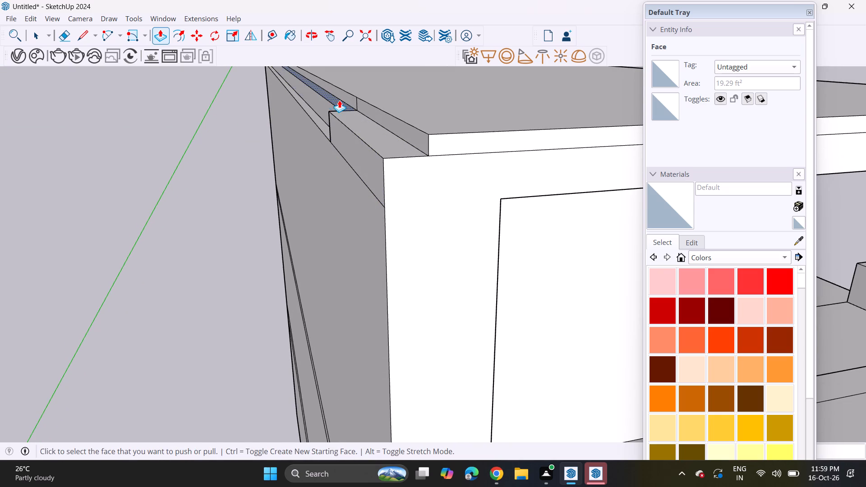
key(ctrl+z)
middle_drag(320, 109, 425, 103)
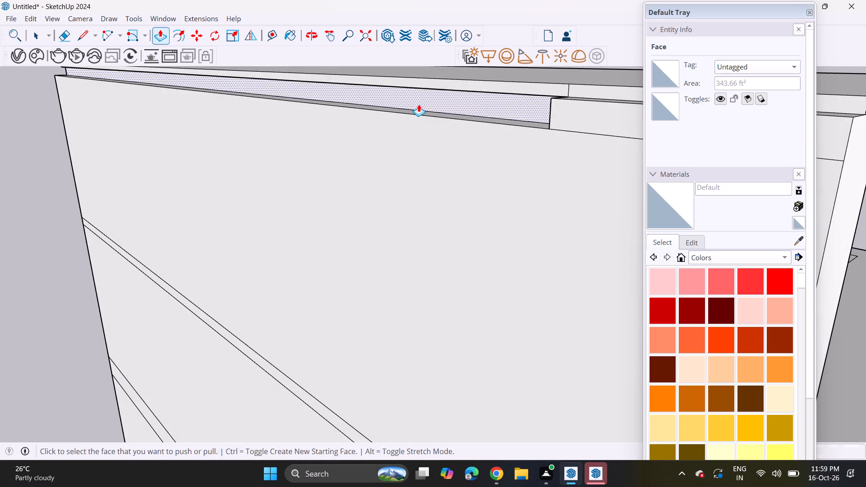
click(419, 104)
click(402, 115)
Repeat the Push/Pull outward on the front and rear segments of the tower's roof-slab side edge so the roof lip overhangs the wall.
middle_drag(453, 127, 302, 141)
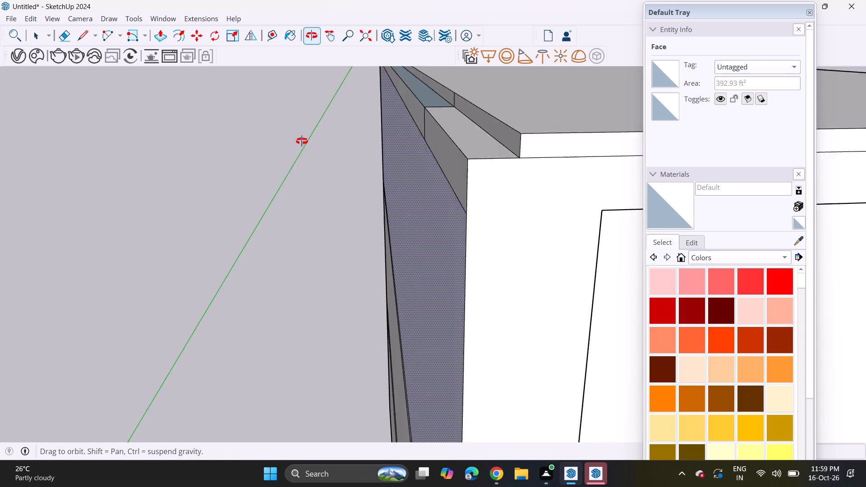
middle_drag(302, 141, 301, 132)
double_click(476, 121)
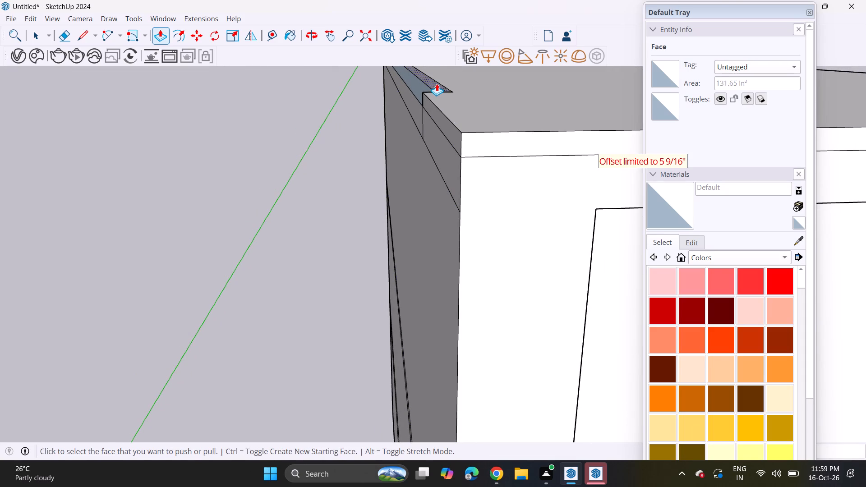
double_click(436, 83)
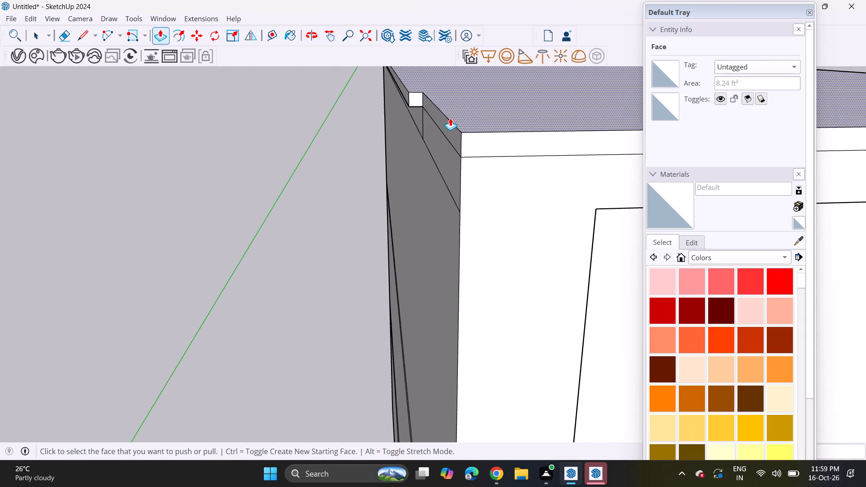
double_click(446, 121)
Inspect the tower's roof lip and the whole front facade from several angles.
scroll(432, 147, down, 11)
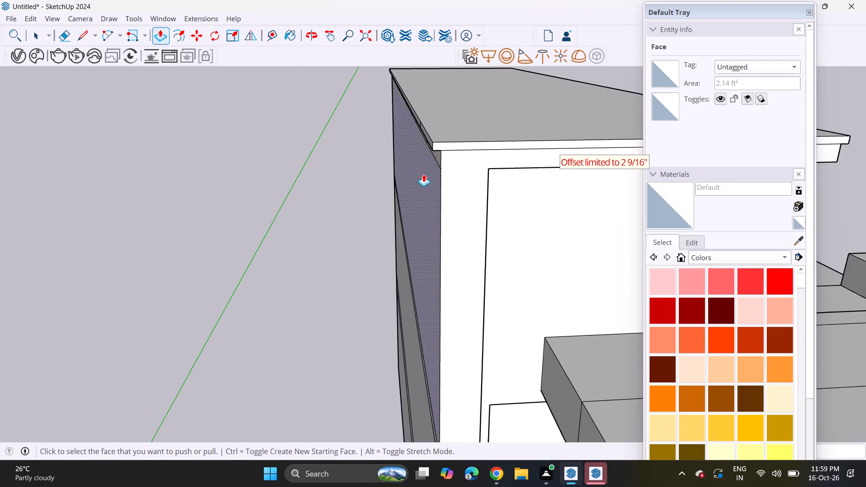
scroll(422, 178, down, 10)
middle_drag(465, 246, 451, 202)
scroll(451, 202, up, 1)
middle_drag(471, 211, 392, 169)
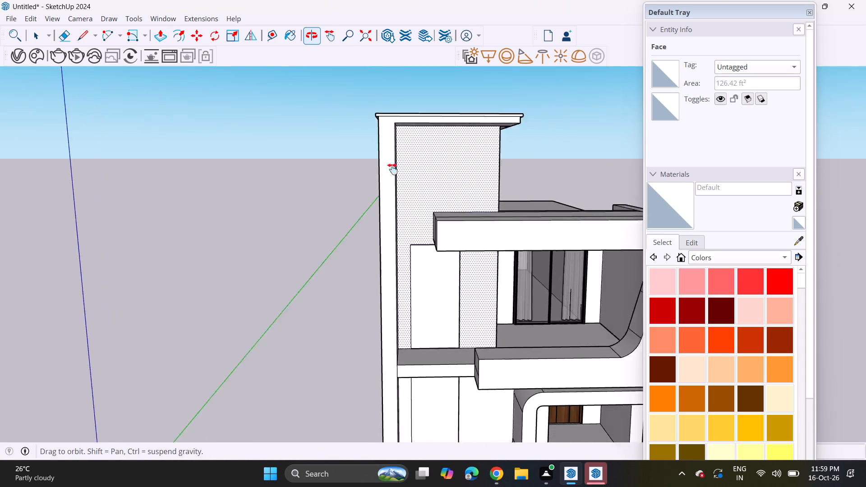
middle_drag(392, 169, 377, 161)
scroll(373, 159, up, 1)
middle_drag(441, 204, 415, 179)
scroll(399, 184, down, 7)
shift+middle_drag(413, 232, 388, 237)
scroll(391, 237, up, 2)
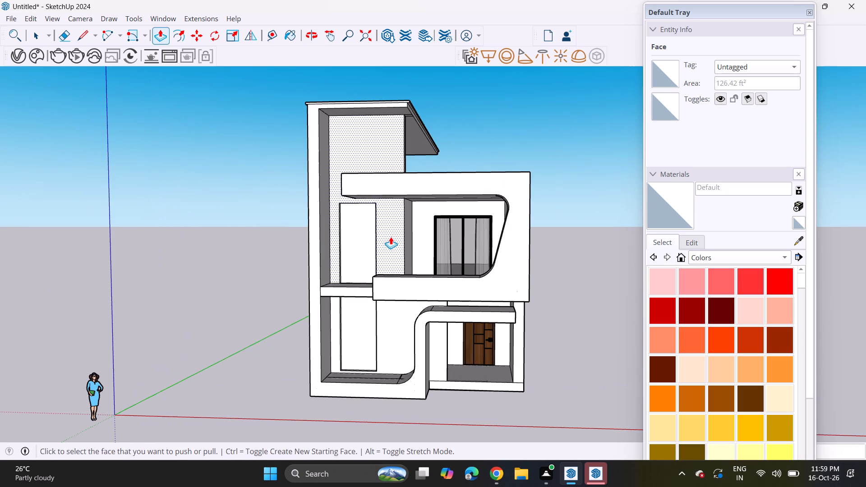
middle_drag(392, 237, 405, 239)
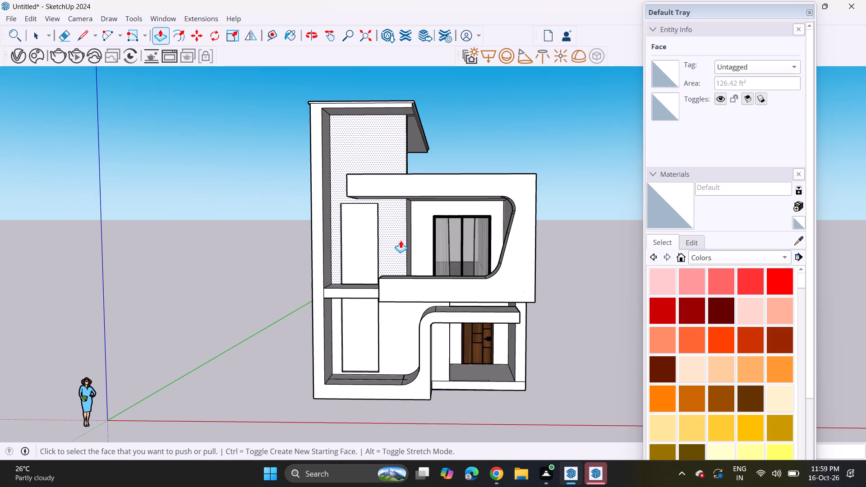
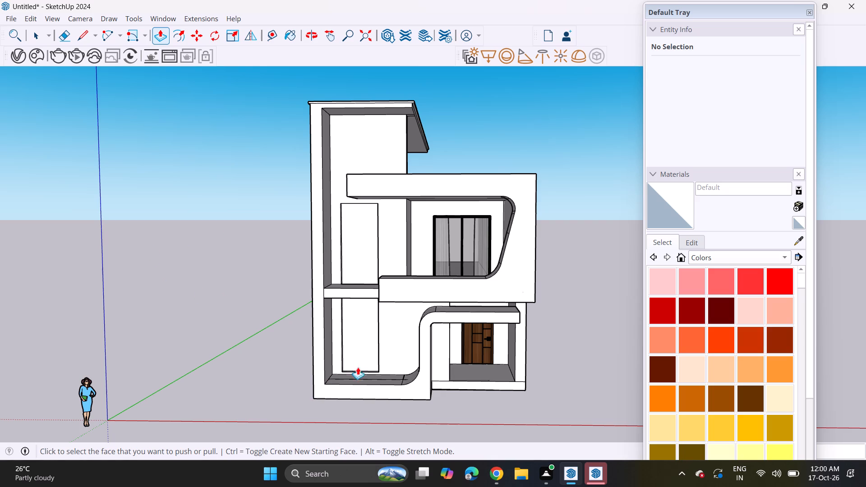
Erase the stray edge line under the tower's roof, beside the recessed front wall's inner corner.
scroll(344, 270, up, 4)
scroll(318, 313, up, 13)
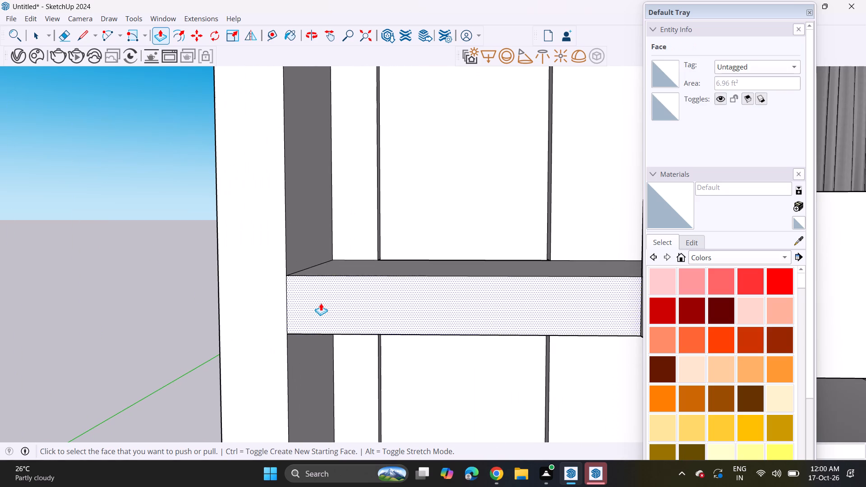
scroll(234, 197, down, 17)
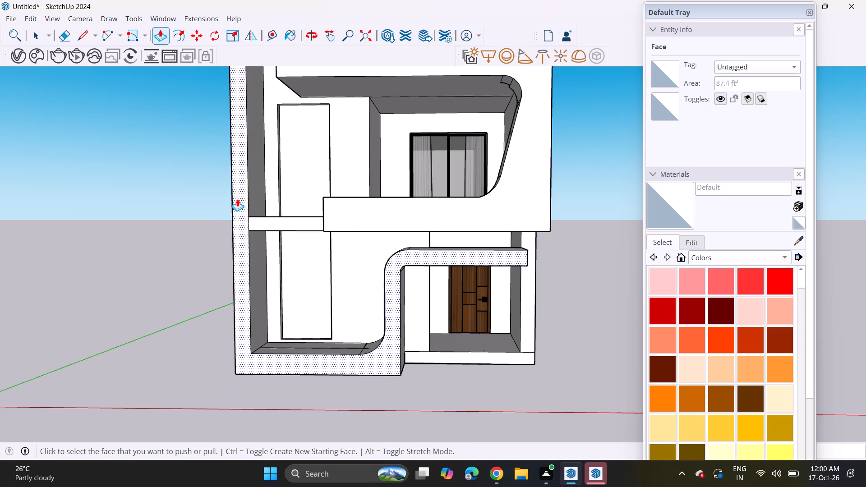
scroll(237, 199, down, 4)
middle_drag(252, 196, 326, 275)
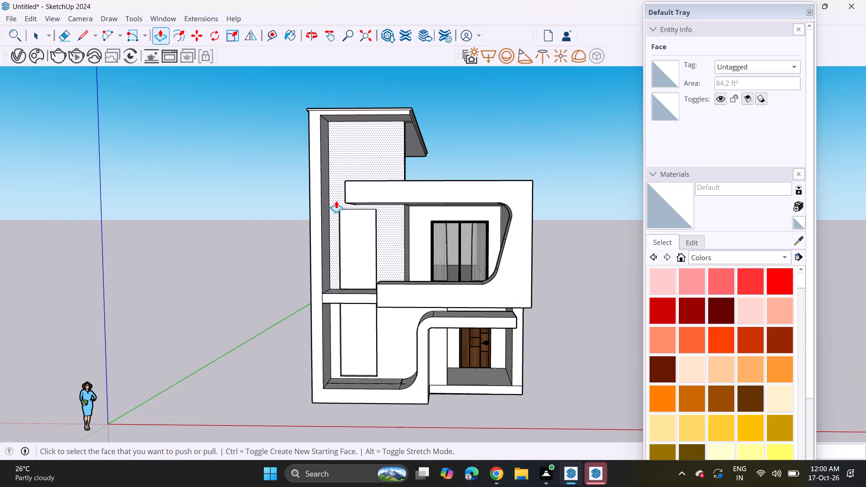
click(64, 30)
scroll(363, 139, up, 3)
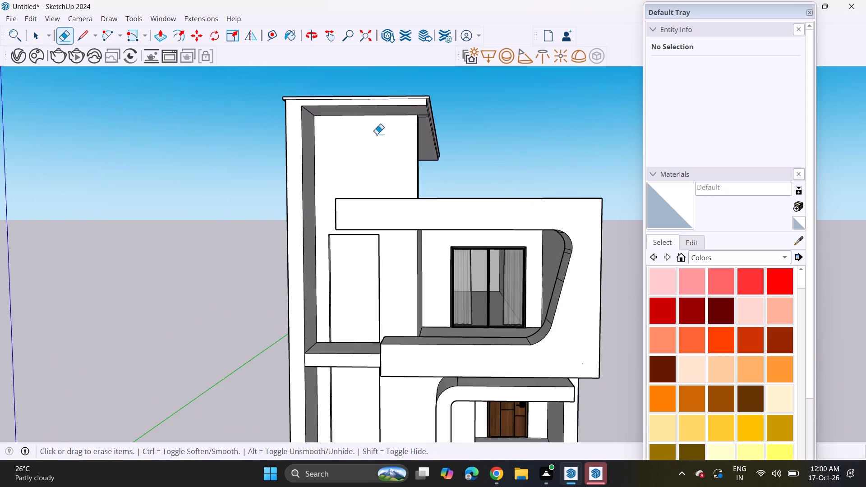
scroll(436, 118, up, 10)
drag(407, 109, 408, 122)
click(408, 124)
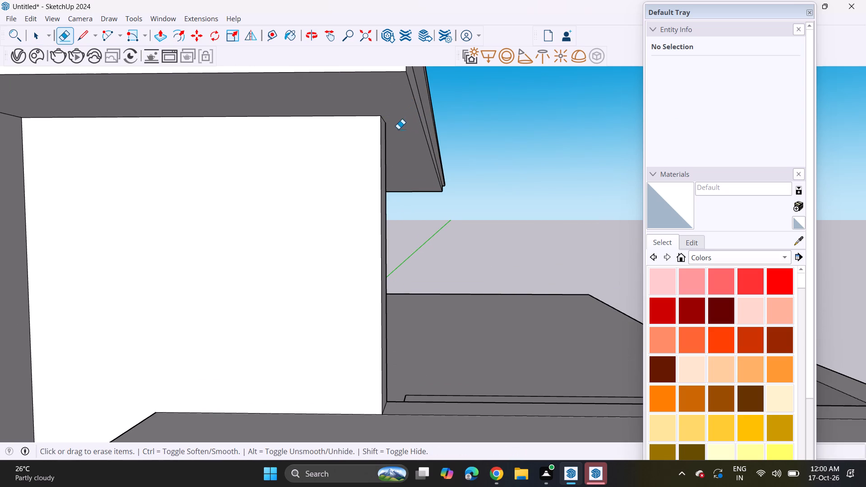
Draw a rectangle along the front edge of the connecting slab's top, from the tower's side wall to the balcony parapet.
scroll(398, 129, down, 17)
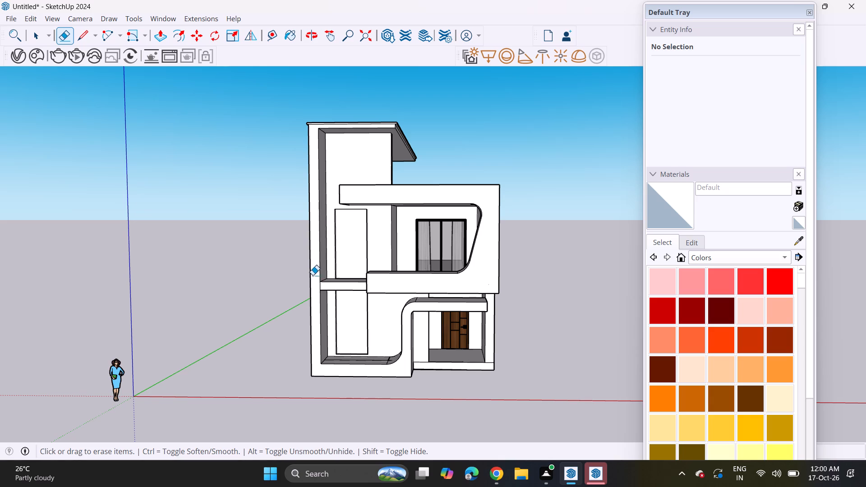
middle_drag(362, 276, 449, 286)
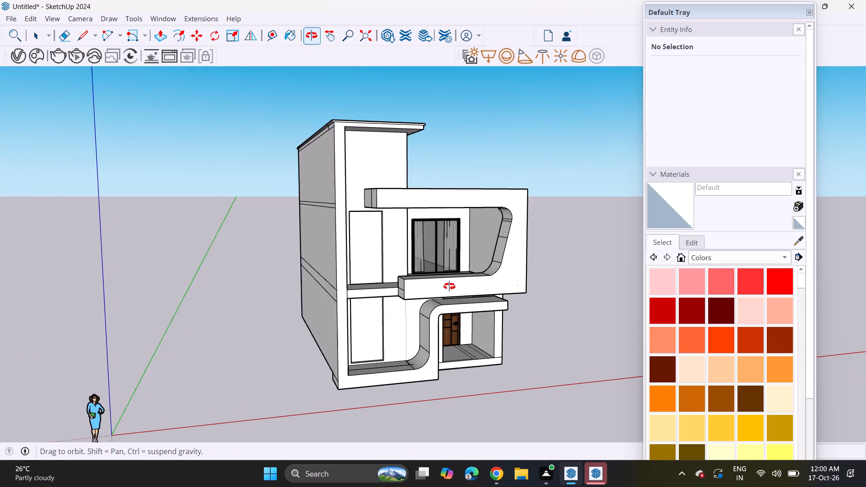
middle_drag(449, 286, 431, 289)
scroll(398, 283, up, 2)
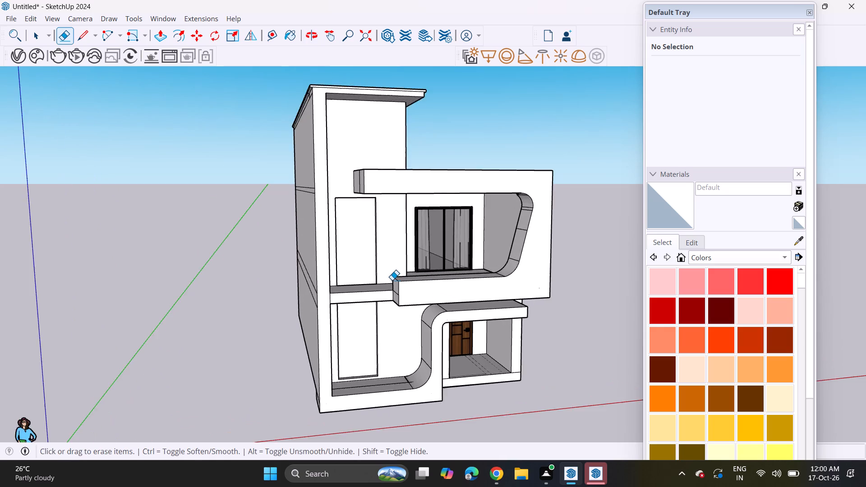
scroll(388, 282, up, 6)
middle_drag(383, 285, 353, 336)
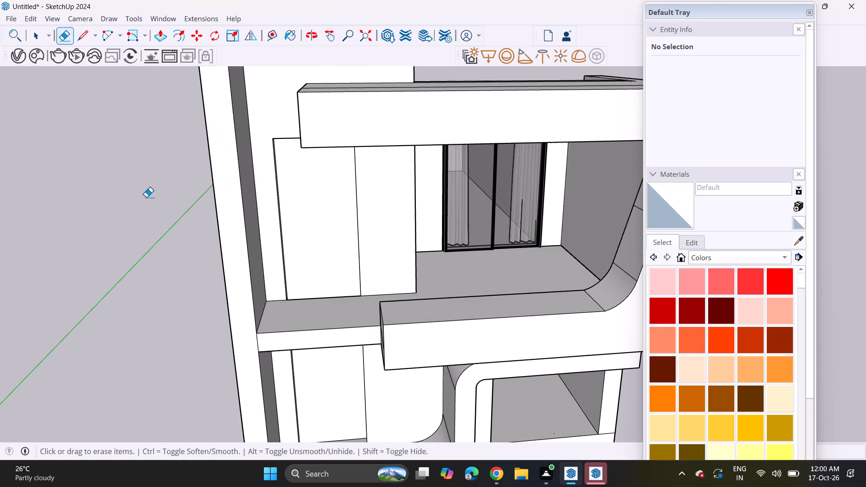
click(145, 34)
click(141, 50)
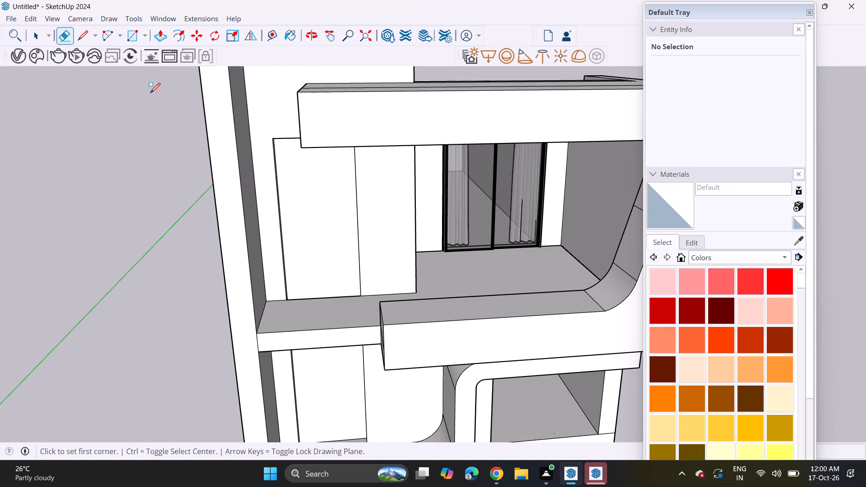
click(259, 330)
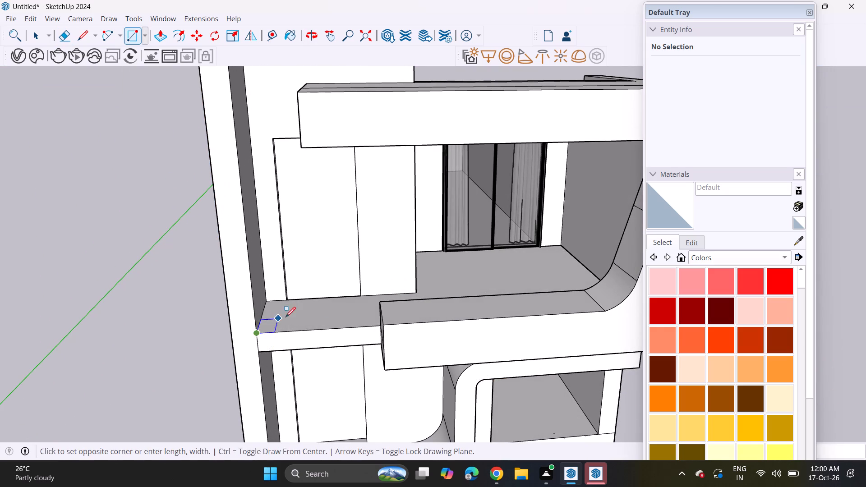
middle_drag(294, 320, 329, 339)
scroll(394, 327, up, 3)
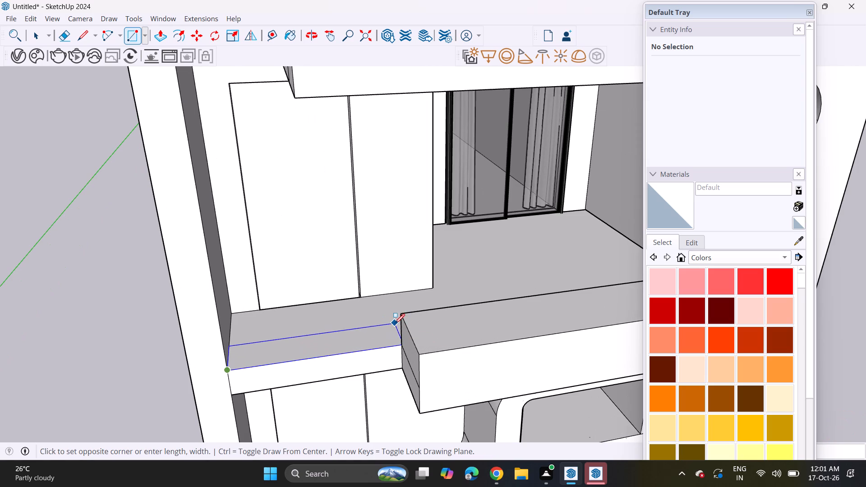
click(396, 330)
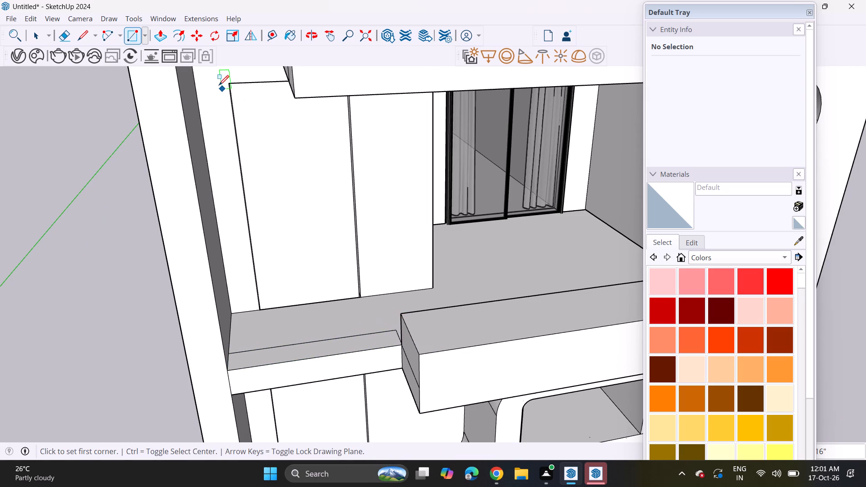
Push/Pull the strip on the connecting slab upward until level with the top of the adjoining balcony parapet.
click(158, 36)
click(281, 354)
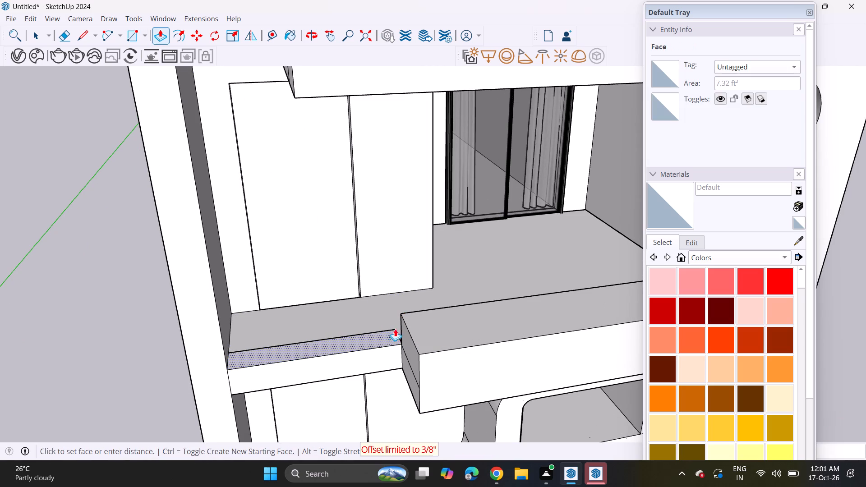
click(393, 336)
click(388, 337)
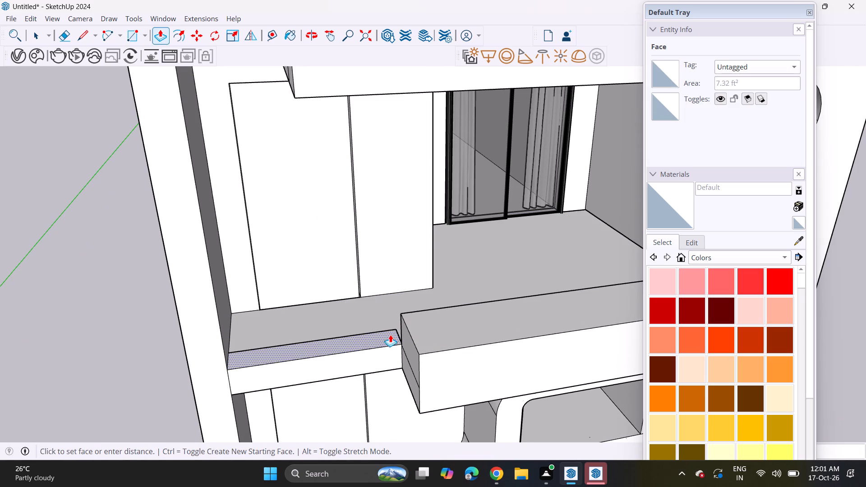
click(406, 322)
middle_drag(430, 316, 373, 235)
scroll(367, 217, down, 5)
middle_drag(359, 219, 462, 291)
scroll(403, 286, up, 9)
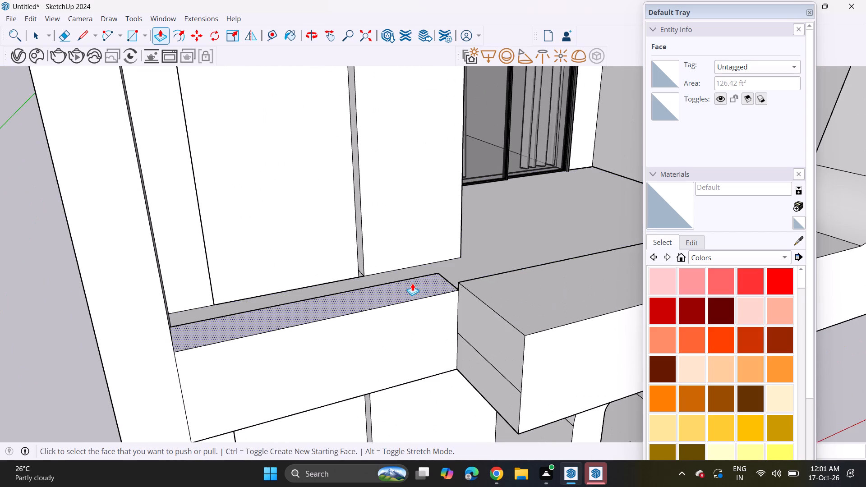
click(413, 286)
click(462, 283)
Push/Pull the front segment of the tower's roof-slab side edge outward, flush with the wall below, and repeat on the rear segment.
middle_drag(493, 296, 370, 267)
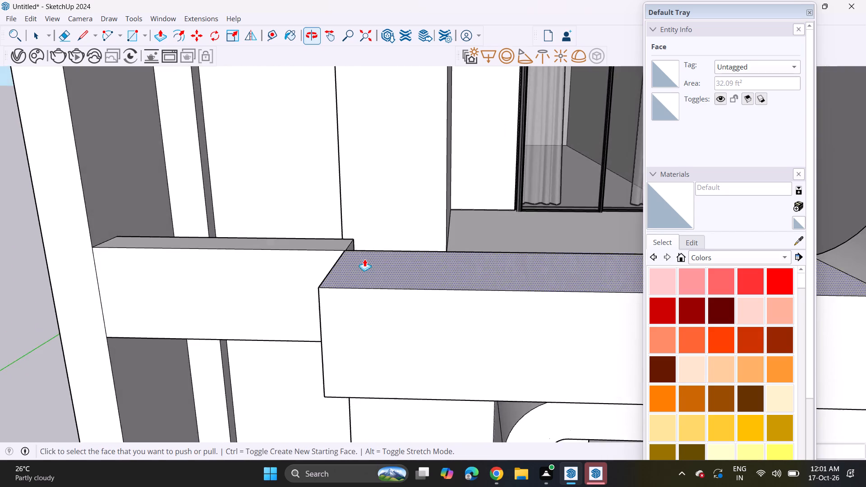
scroll(358, 245, down, 7)
middle_drag(360, 258, 365, 211)
scroll(365, 211, down, 4)
shift+middle_drag(365, 210, 373, 238)
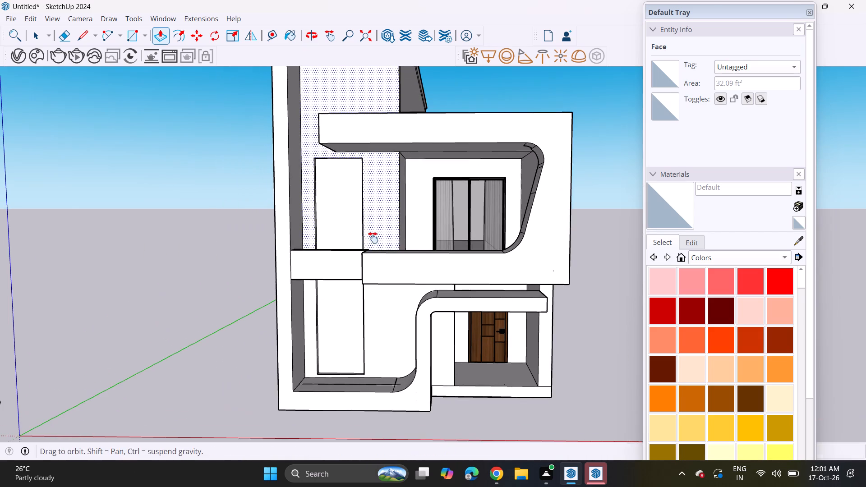
scroll(373, 232, down, 2)
shift+middle_drag(390, 254, 412, 302)
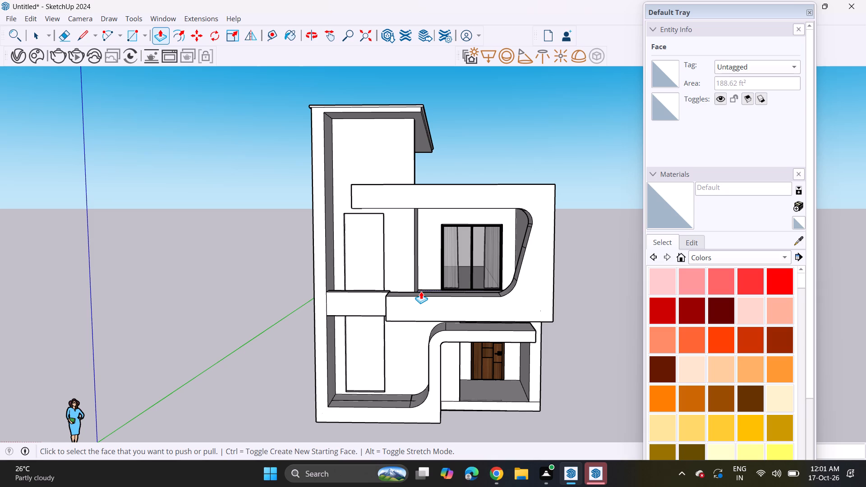
middle_drag(271, 142, 349, 149)
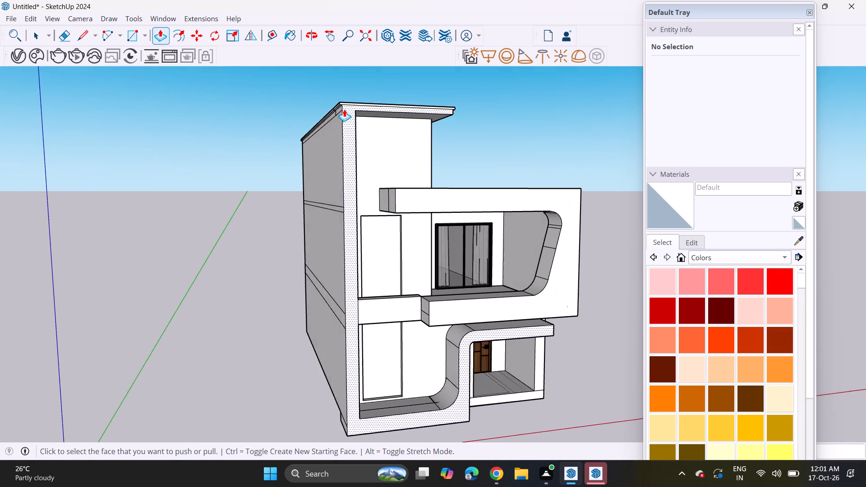
scroll(344, 109, up, 15)
scroll(391, 143, down, 3)
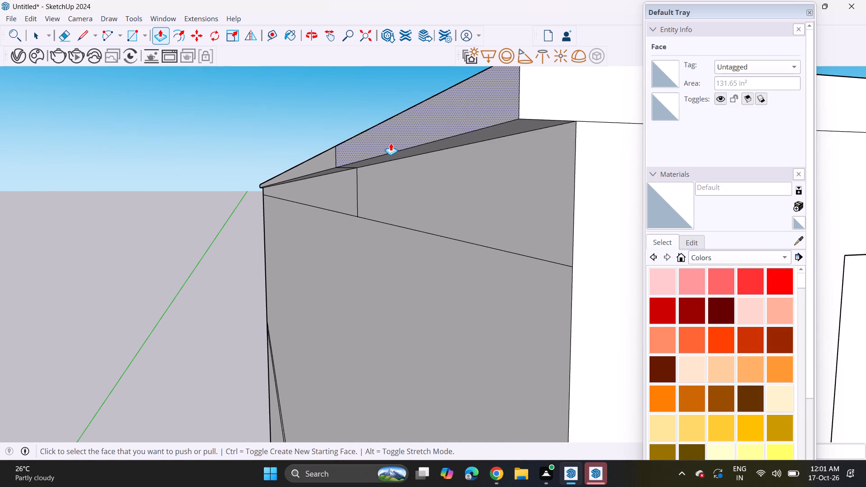
click(399, 137)
click(497, 178)
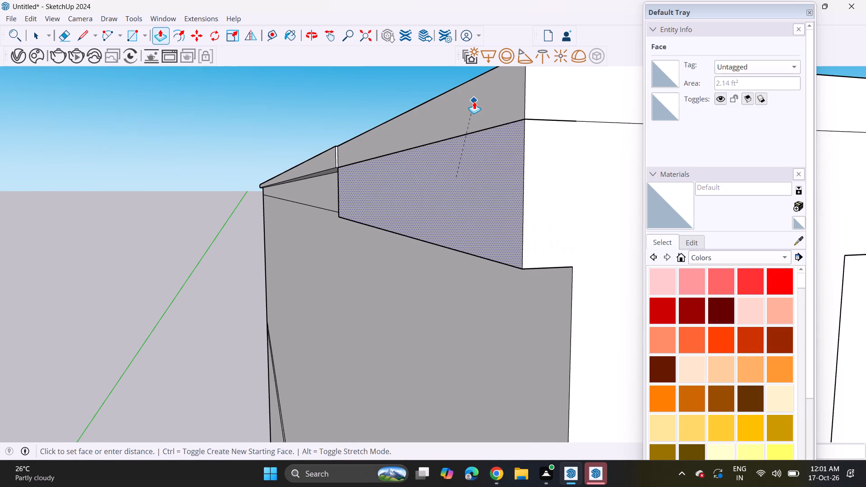
key(Escape)
click(479, 111)
click(553, 143)
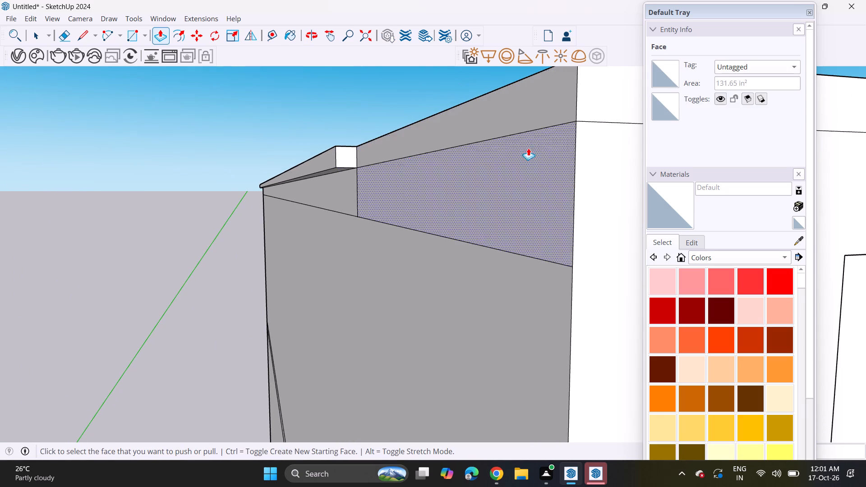
double_click(327, 155)
Inspect the tower's roof corner and the whole front facade from several angles.
middle_drag(412, 192, 337, 195)
scroll(329, 178, down, 20)
scroll(329, 178, down, 3)
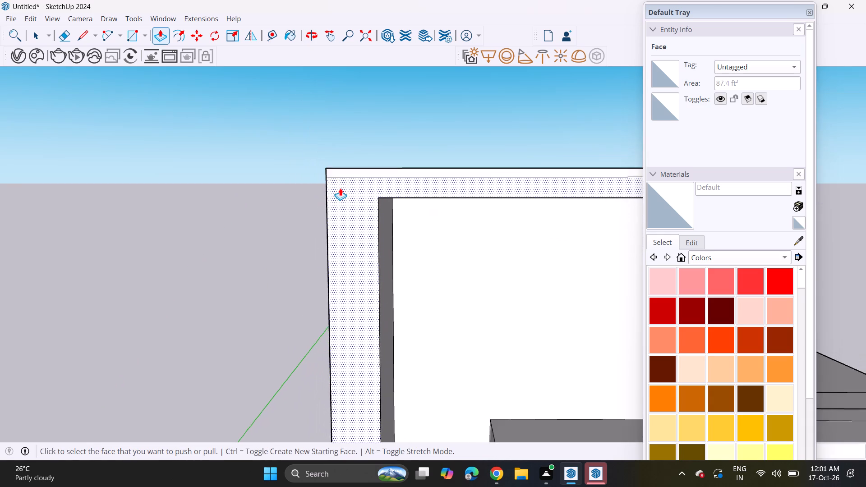
scroll(340, 188, down, 5)
shift+middle_drag(419, 168, 373, 177)
scroll(416, 193, up, 4)
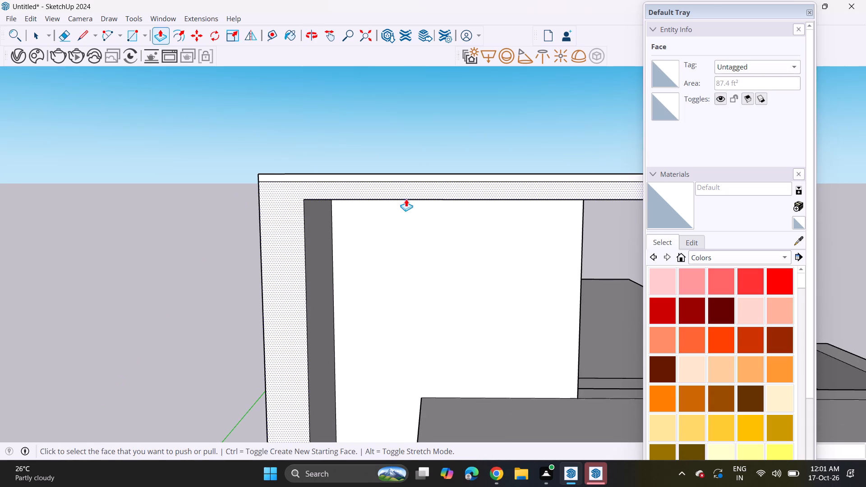
scroll(407, 187, down, 8)
shift+middle_drag(424, 243, 368, 168)
scroll(357, 170, down, 3)
middle_drag(367, 265, 369, 215)
scroll(369, 215, down, 6)
shift+middle_drag(369, 230, 351, 213)
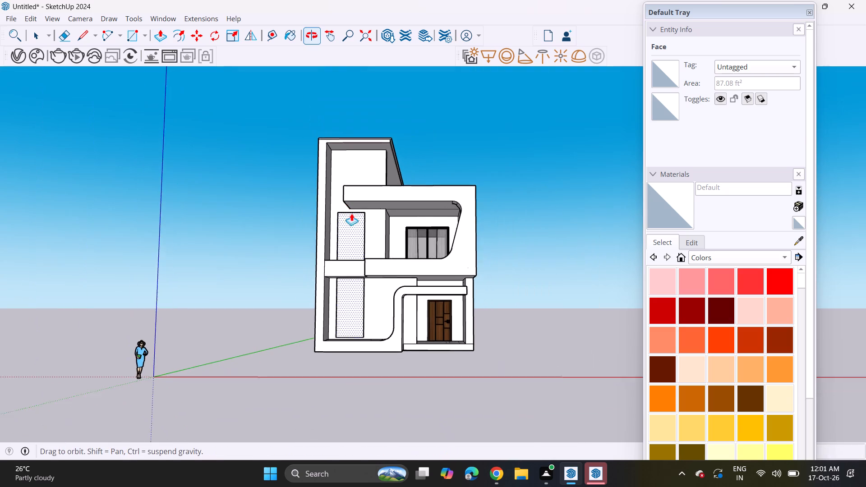
shift+middle_drag(351, 213, 352, 214)
middle_drag(355, 230, 362, 264)
Paint the tall narrow panel on the tower's recessed front wall with the grey Color M06.
scroll(747, 336, down, 5)
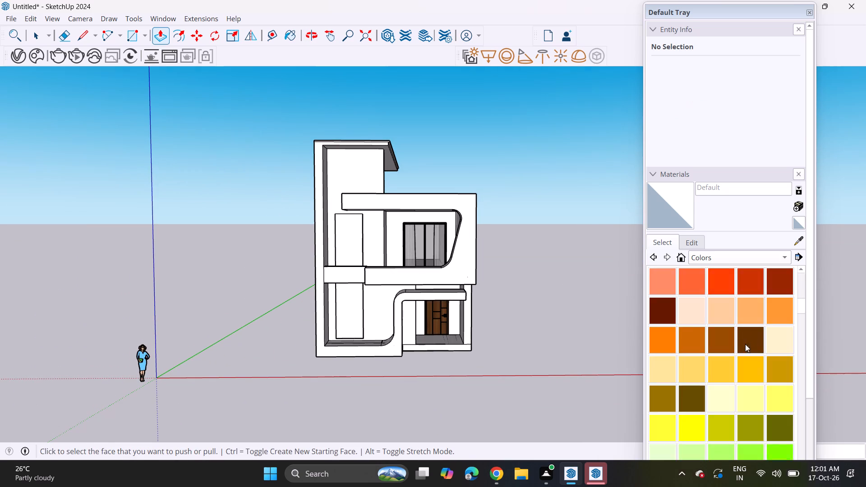
scroll(745, 344, down, 16)
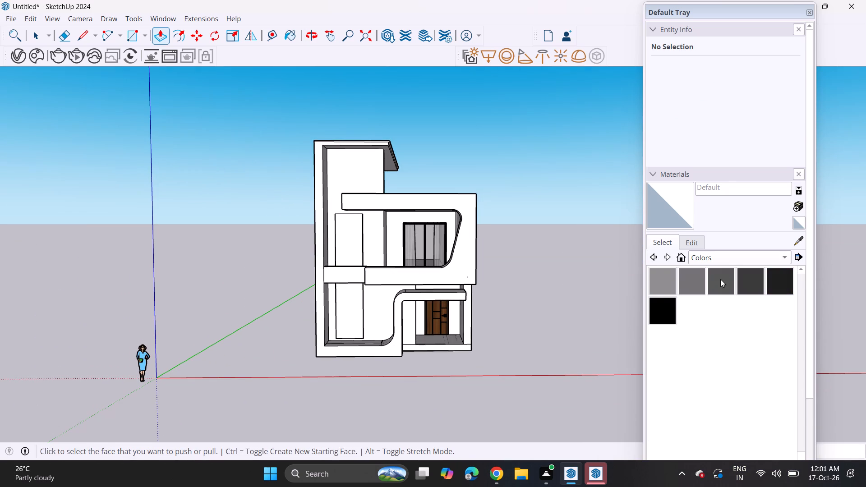
click(720, 279)
click(349, 252)
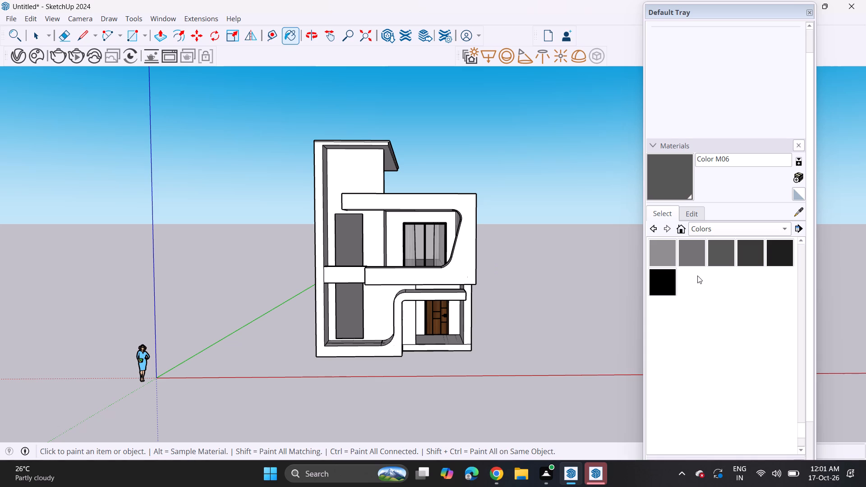
Darken the Color M06 material to a deep charcoal grey.
click(701, 211)
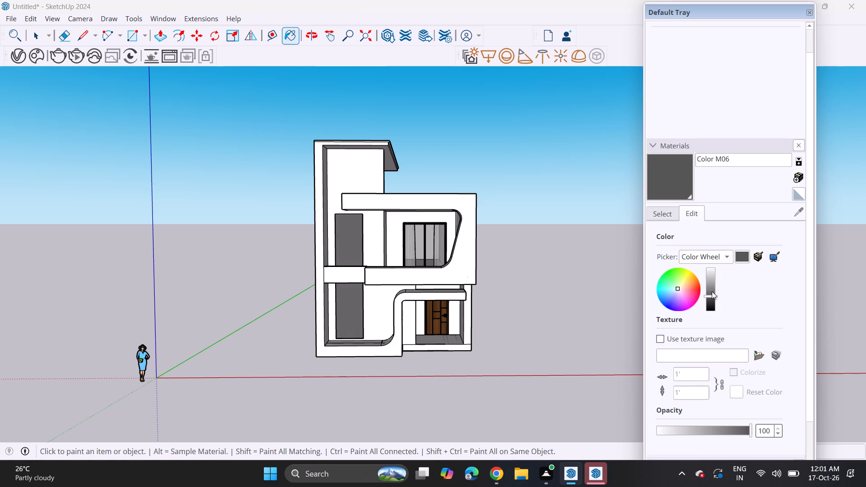
click(712, 300)
key(space)
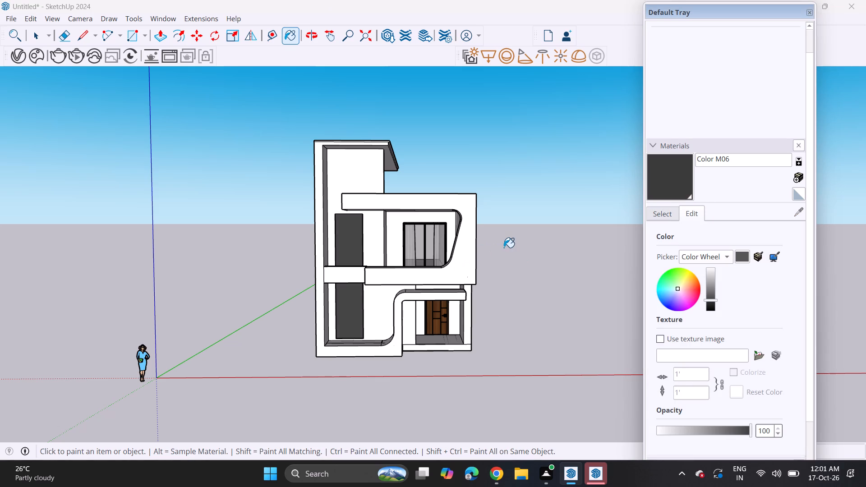
click(504, 248)
key(space)
key(space)
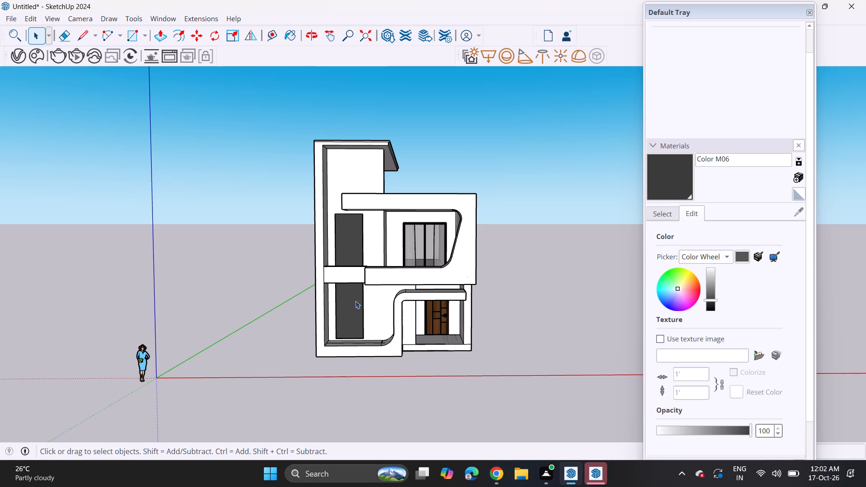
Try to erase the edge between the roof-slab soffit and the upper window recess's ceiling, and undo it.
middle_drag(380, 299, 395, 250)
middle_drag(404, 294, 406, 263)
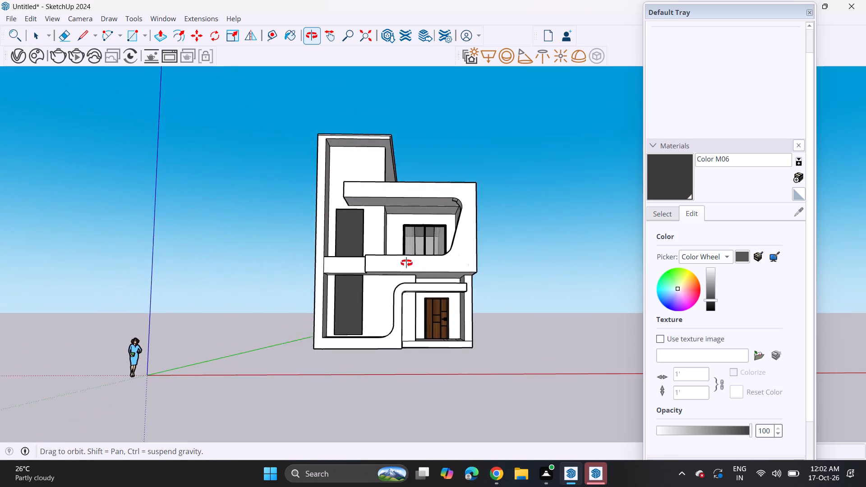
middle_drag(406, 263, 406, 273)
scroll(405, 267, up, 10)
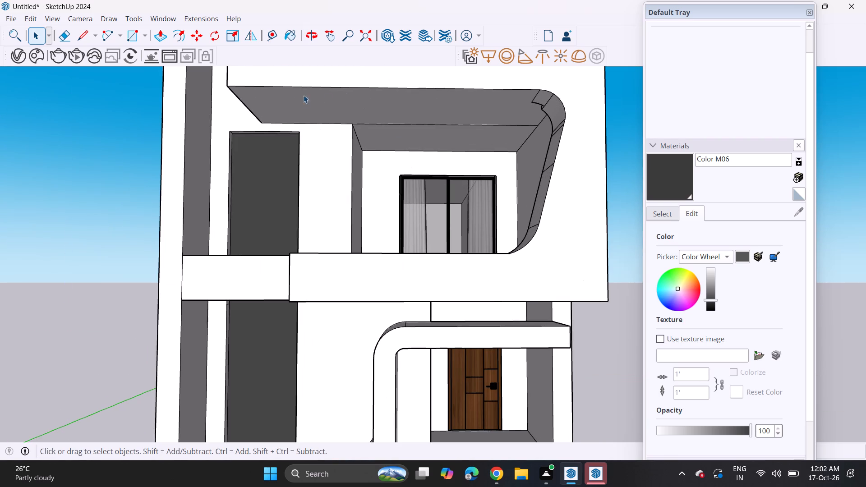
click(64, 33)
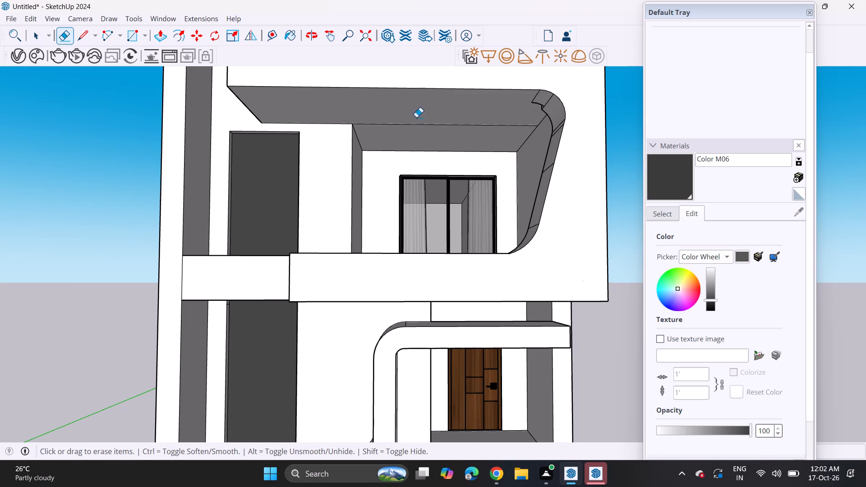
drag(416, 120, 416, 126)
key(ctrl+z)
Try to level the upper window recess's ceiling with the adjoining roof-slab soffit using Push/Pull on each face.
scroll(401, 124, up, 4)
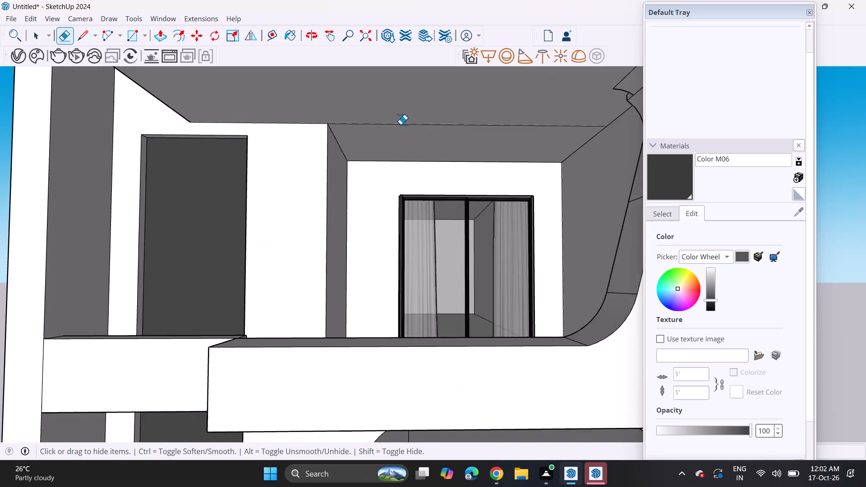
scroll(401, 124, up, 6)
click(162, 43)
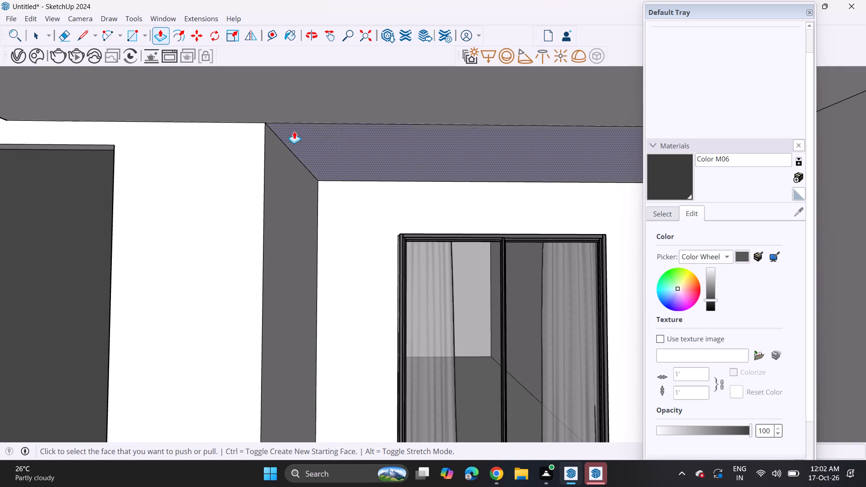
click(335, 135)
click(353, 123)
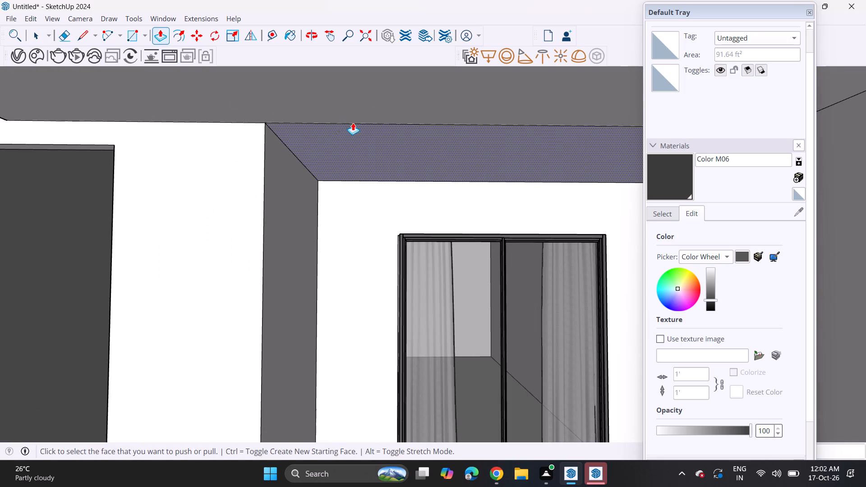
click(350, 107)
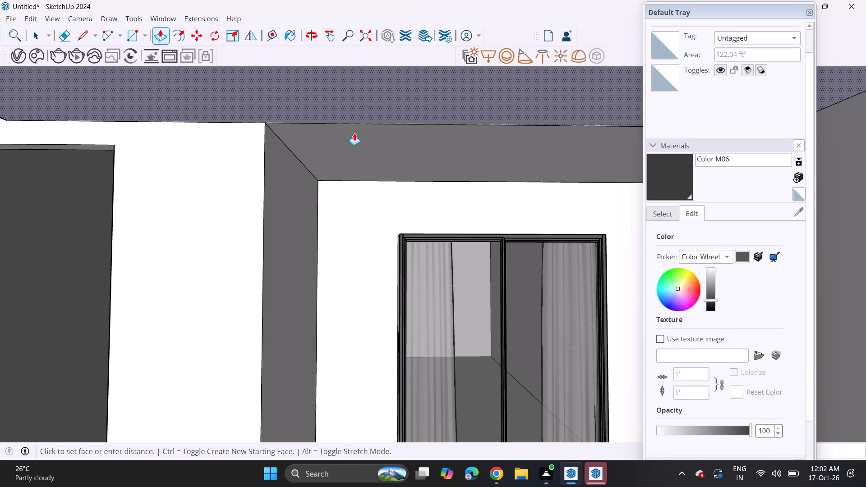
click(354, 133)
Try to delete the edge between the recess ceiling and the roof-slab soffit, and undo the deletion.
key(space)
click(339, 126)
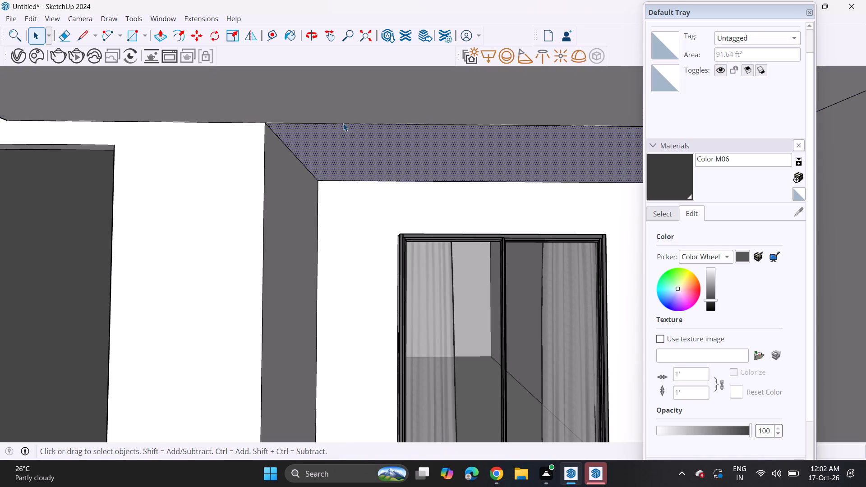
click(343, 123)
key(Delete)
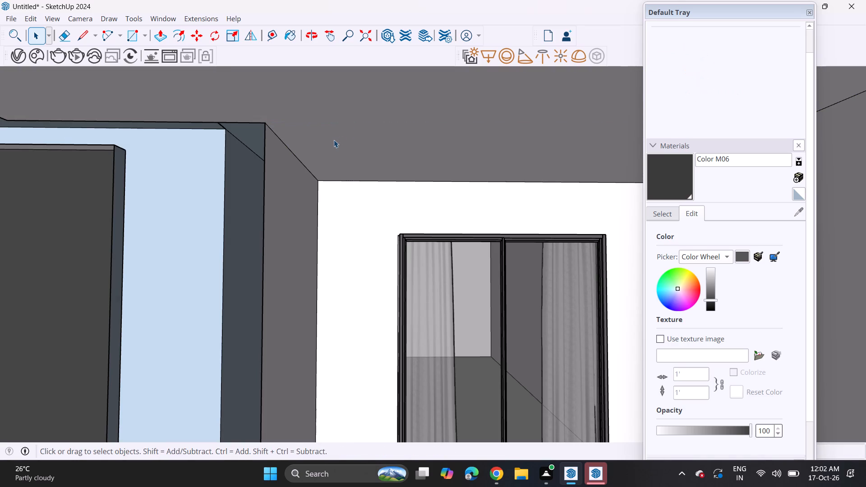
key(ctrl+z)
Import the Glass+Railing (2) model from Downloads and place it on the upper balcony band, starting at the band's tower-side top corner.
scroll(334, 140, down, 16)
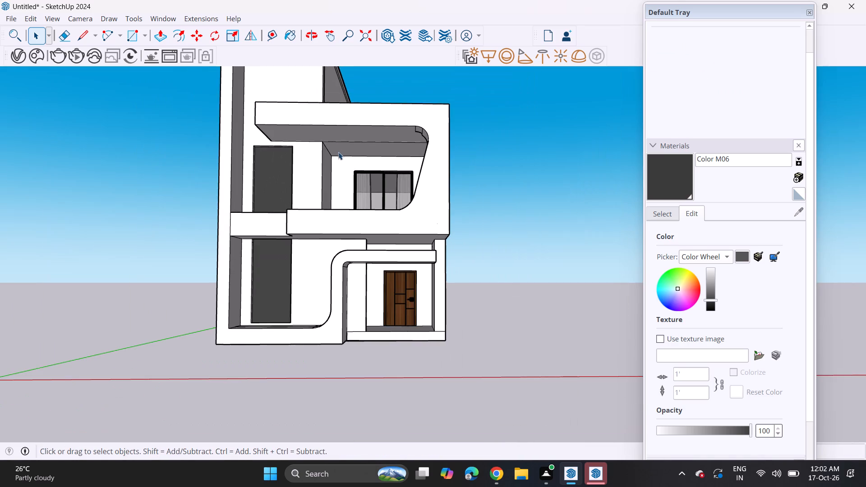
middle_drag(338, 152, 390, 192)
middle_drag(373, 179, 369, 186)
shift+middle_drag(356, 180, 383, 210)
middle_drag(380, 200, 365, 188)
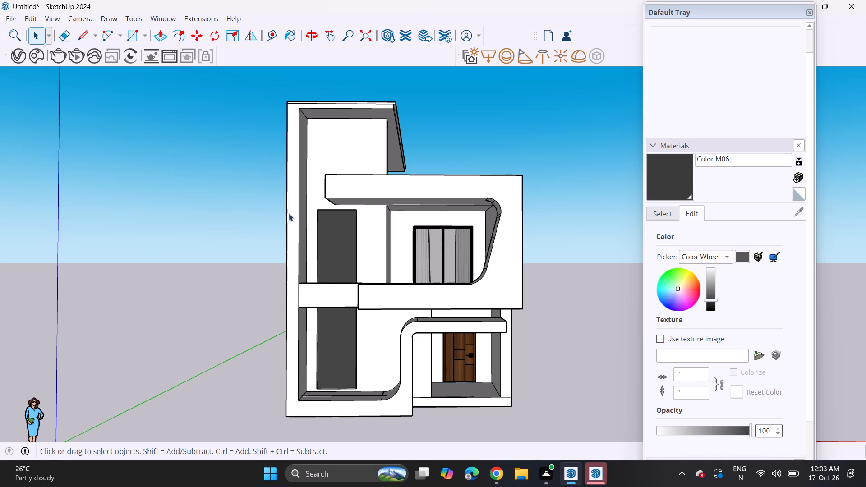
click(16, 20)
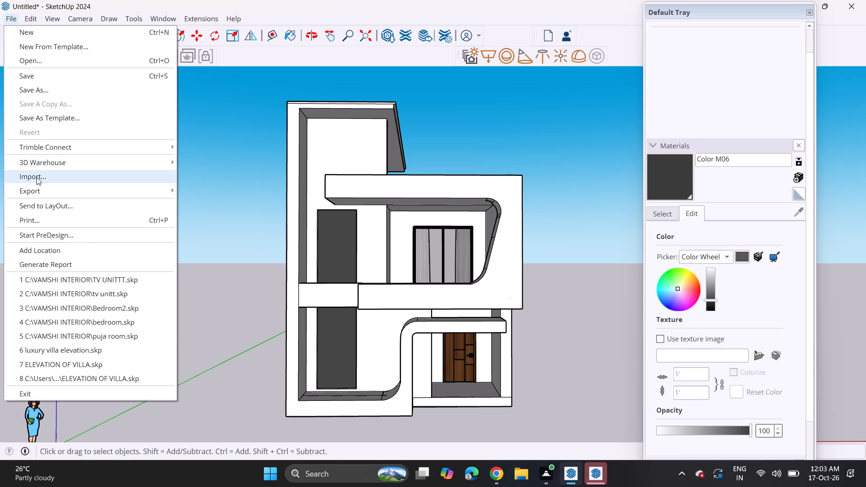
click(37, 177)
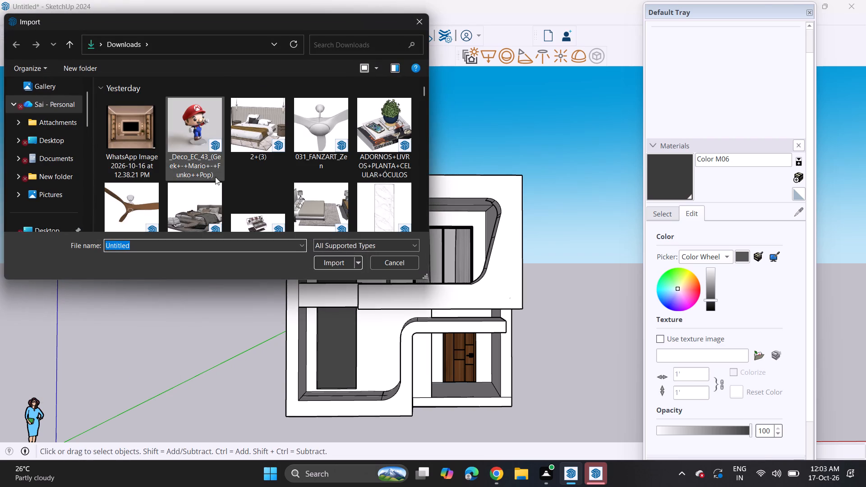
scroll(215, 177, down, 7)
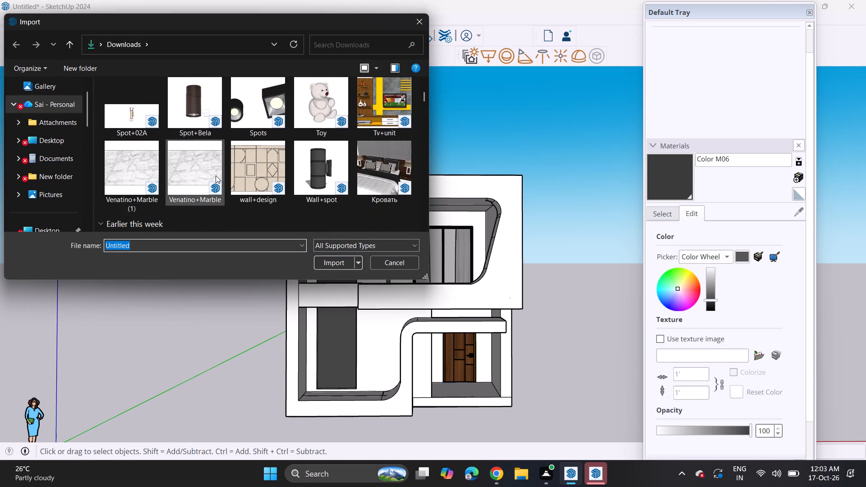
scroll(216, 175, down, 3)
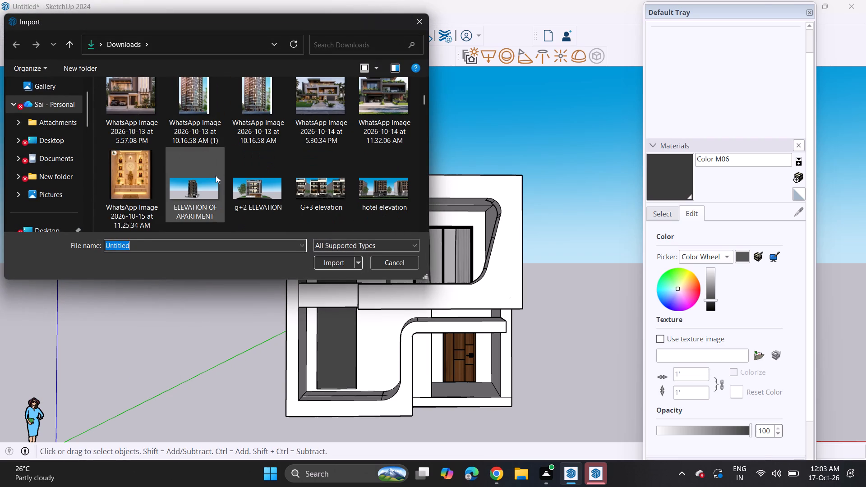
scroll(216, 175, down, 5)
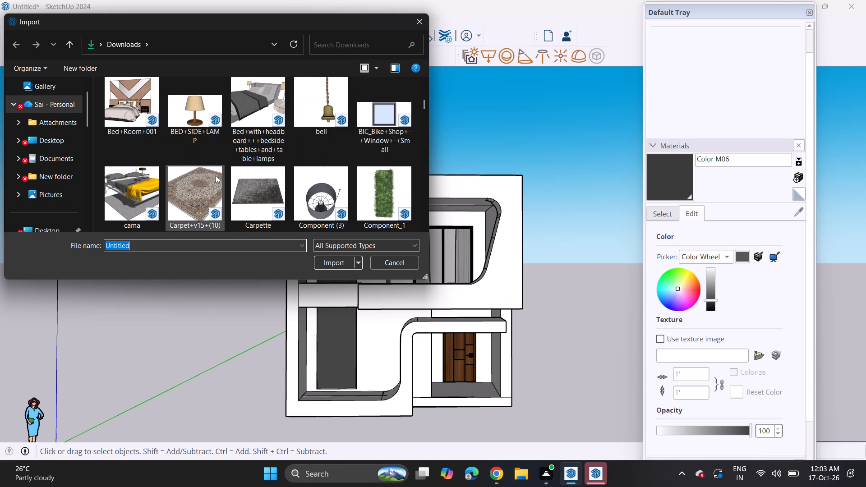
scroll(216, 175, down, 4)
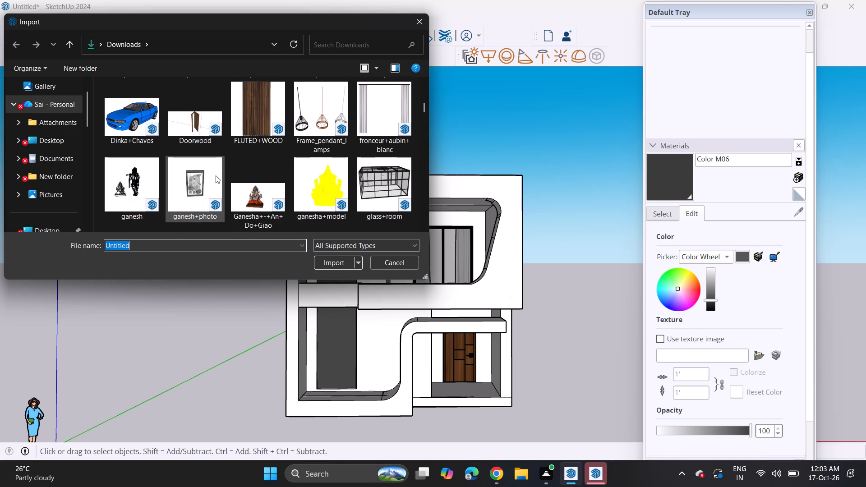
scroll(216, 175, down, 7)
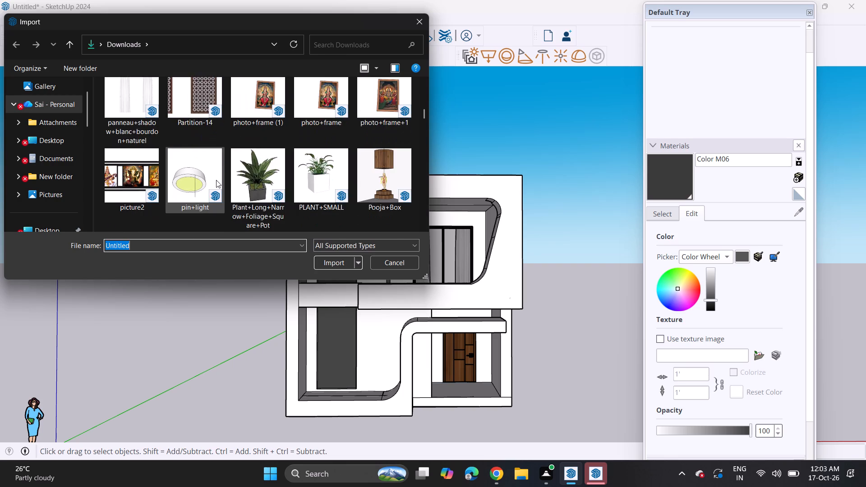
scroll(216, 180, down, 4)
scroll(217, 180, up, 3)
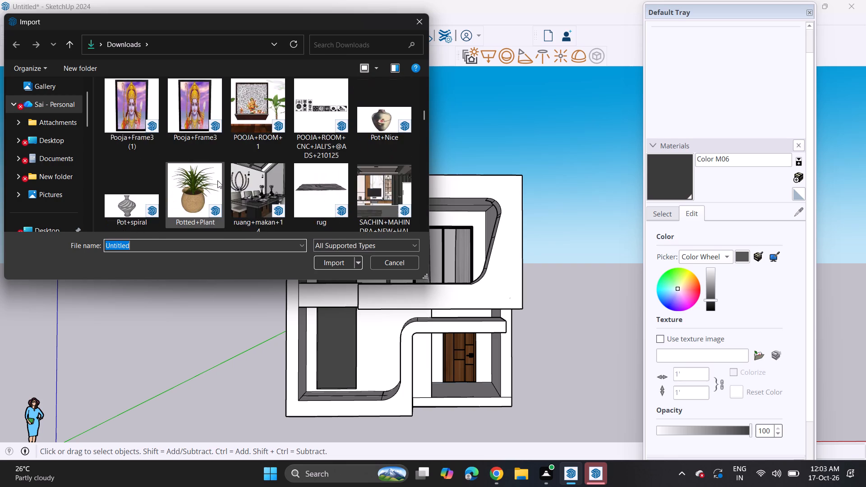
scroll(217, 180, up, 1)
scroll(217, 180, down, 5)
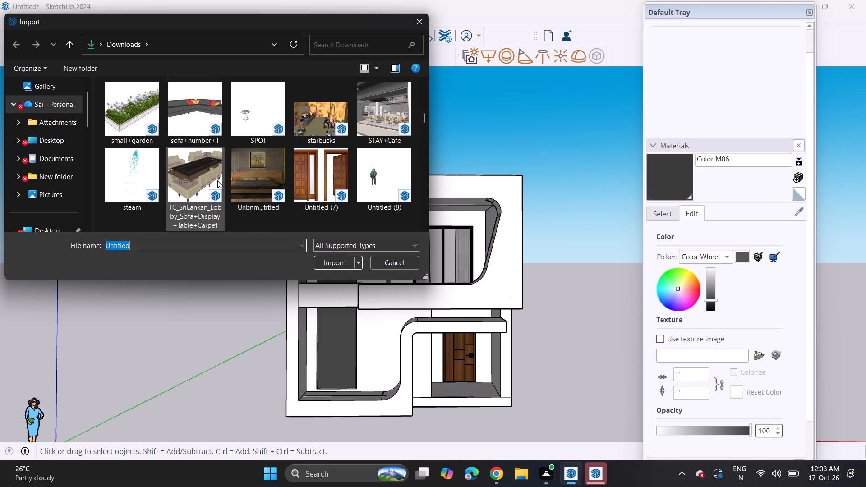
scroll(235, 166, up, 3)
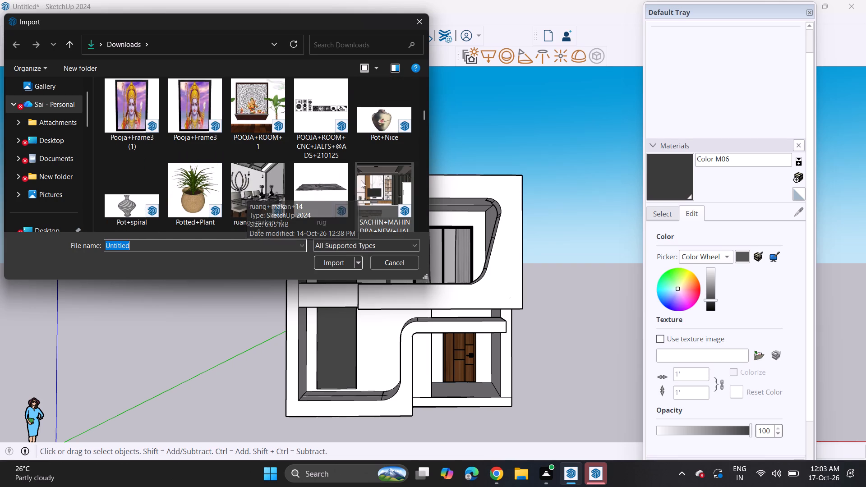
scroll(291, 213, up, 3)
scroll(291, 213, down, 6)
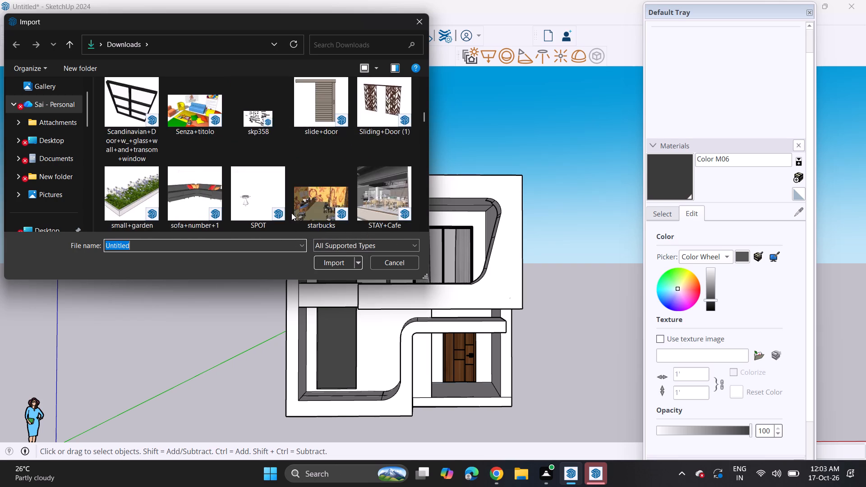
scroll(291, 213, down, 4)
scroll(290, 213, up, 1)
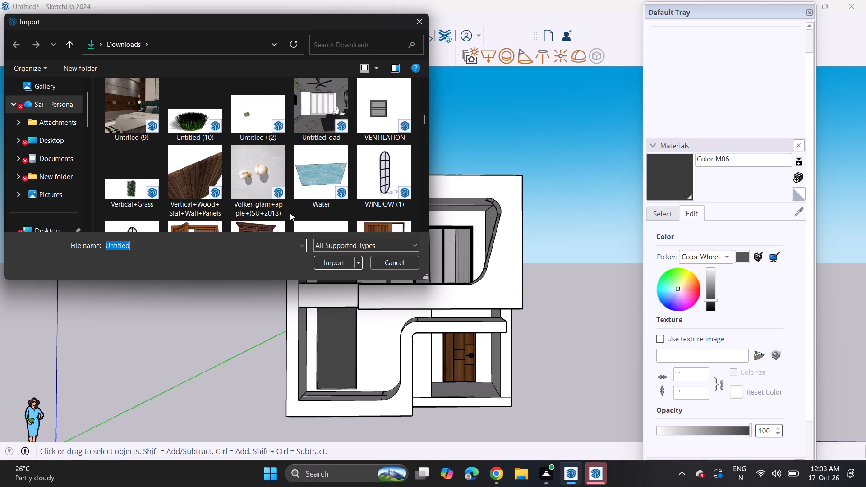
scroll(293, 198, down, 2)
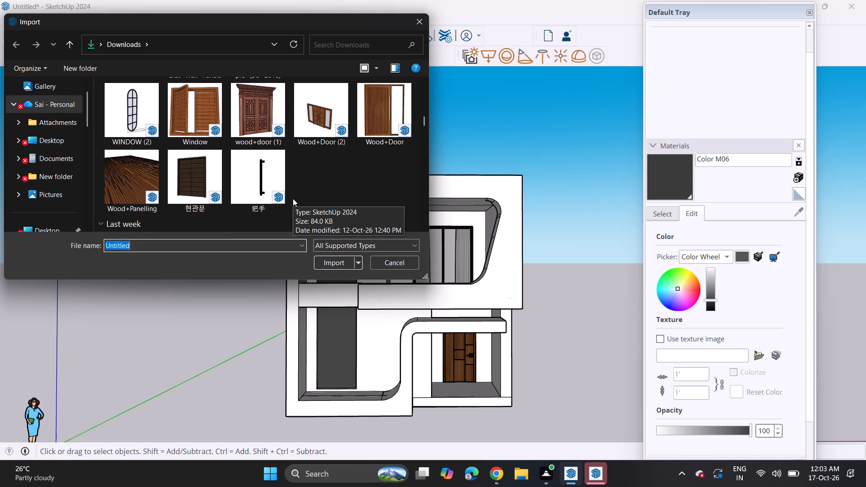
scroll(293, 198, down, 8)
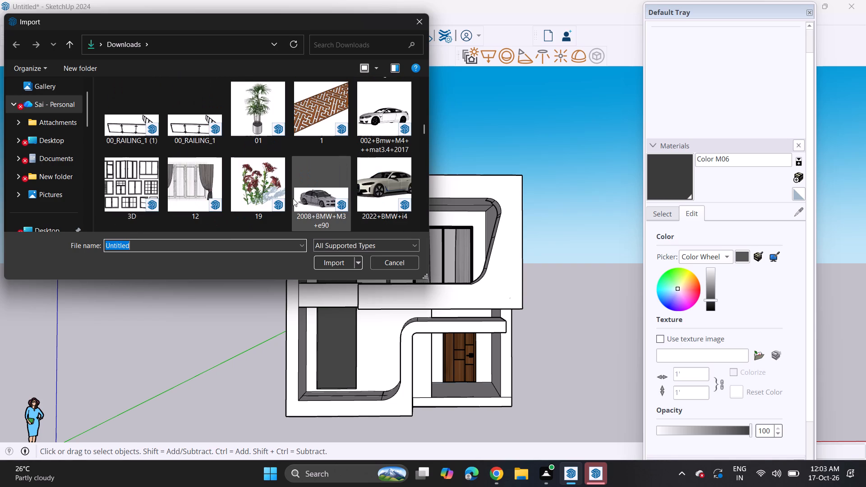
scroll(293, 198, down, 2)
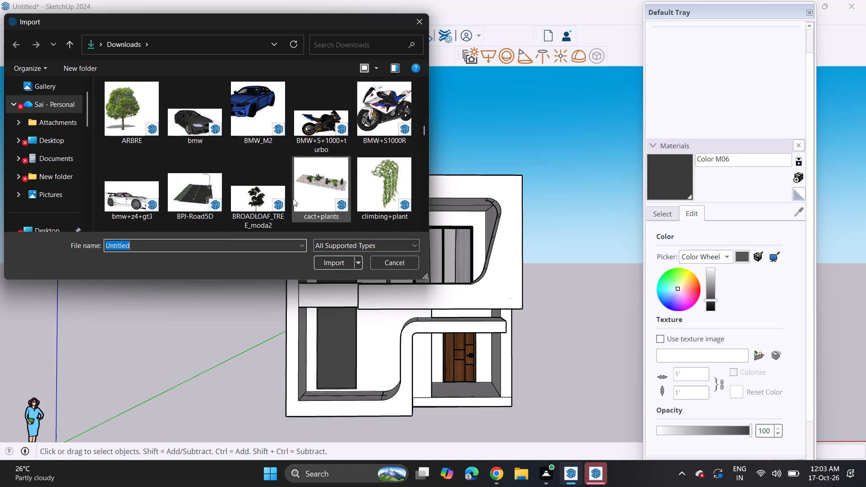
scroll(293, 198, down, 2)
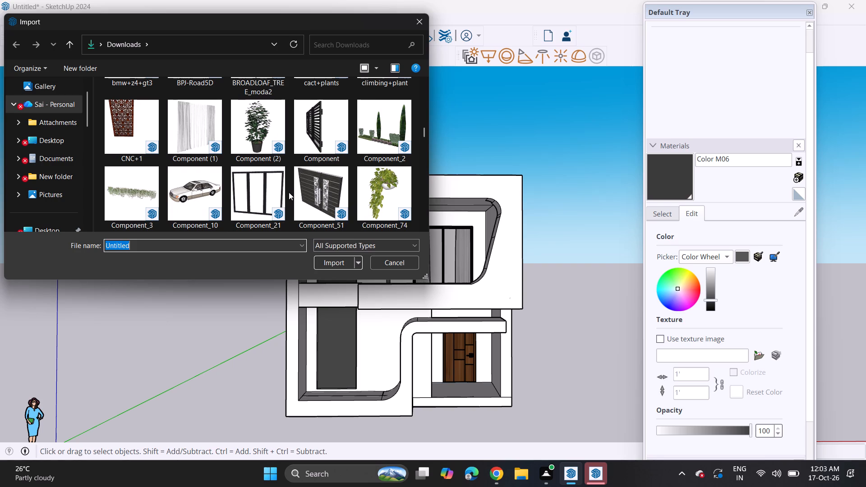
scroll(278, 188, down, 2)
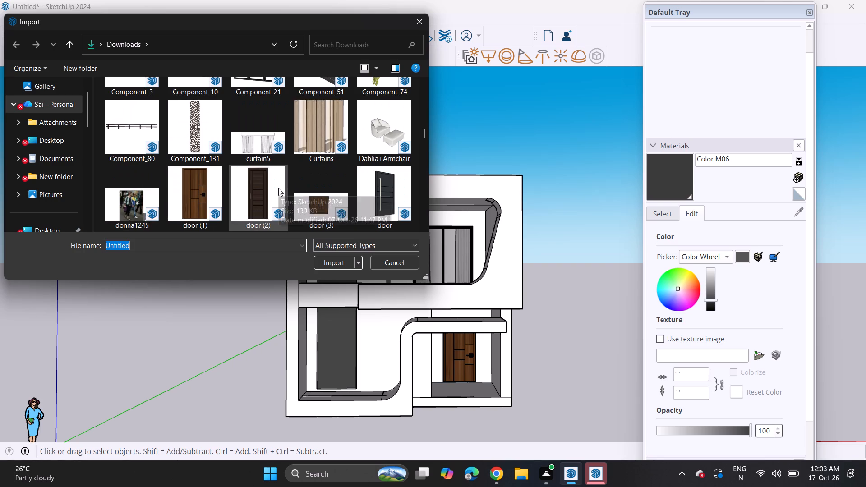
scroll(278, 188, down, 2)
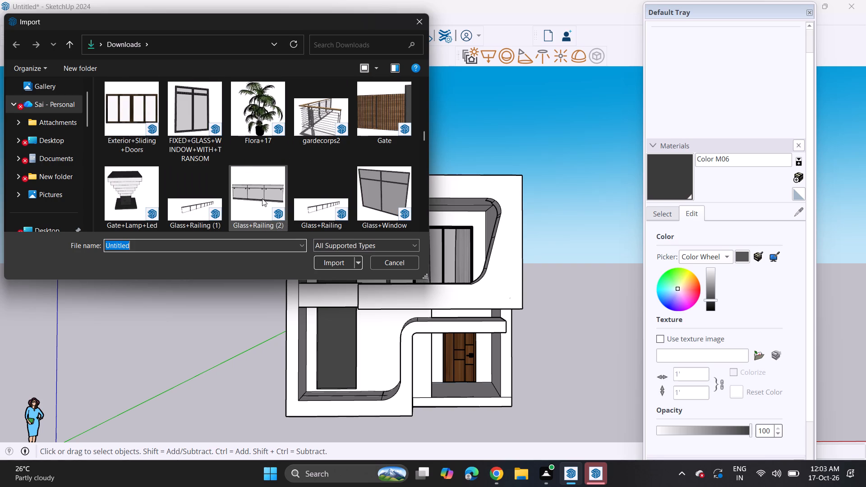
click(262, 198)
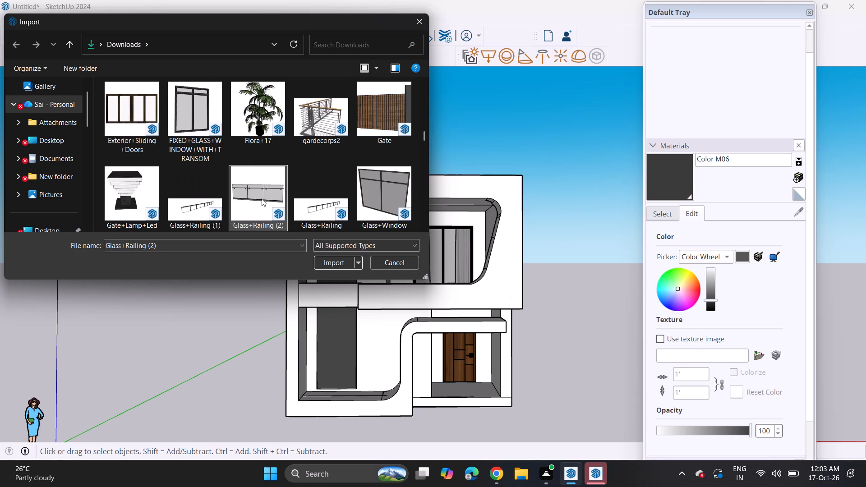
scroll(262, 198, down, 2)
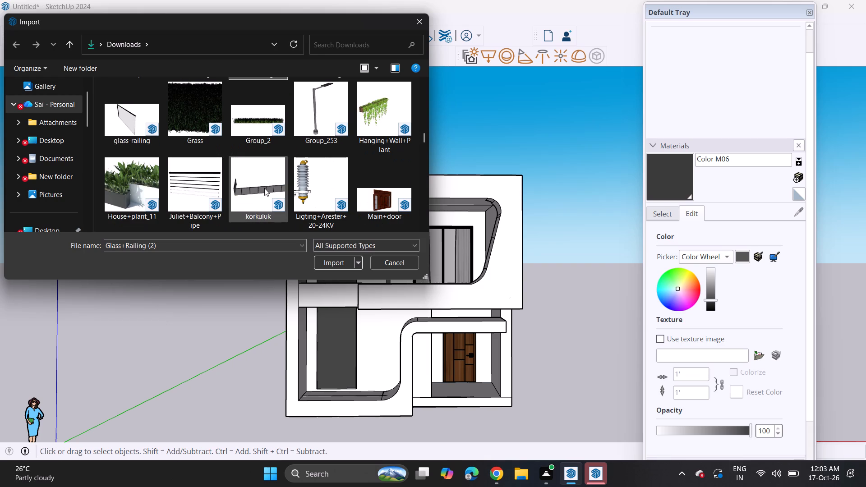
scroll(264, 188, up, 1)
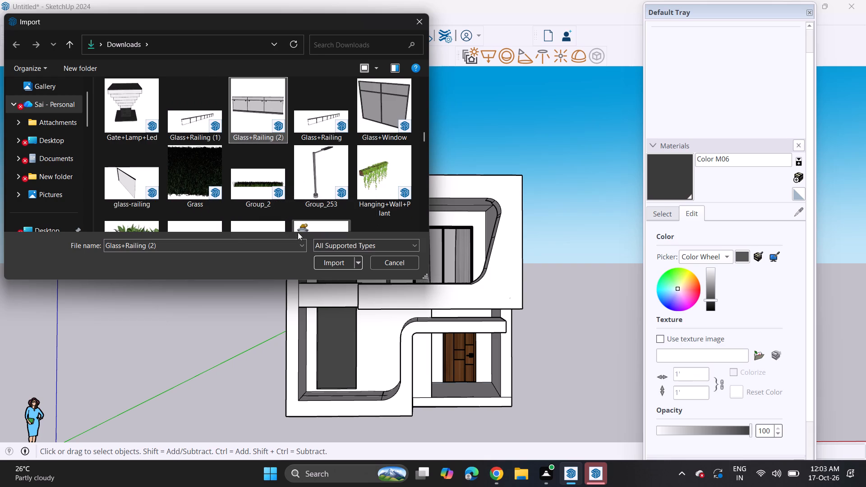
click(321, 266)
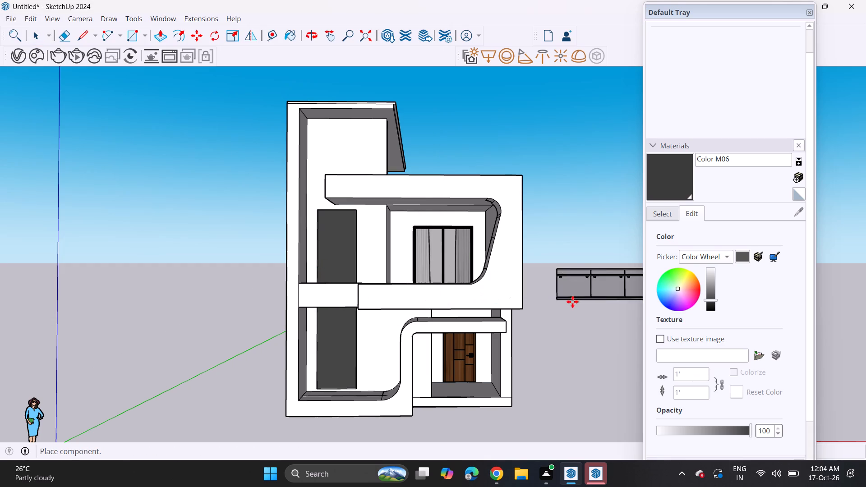
click(362, 281)
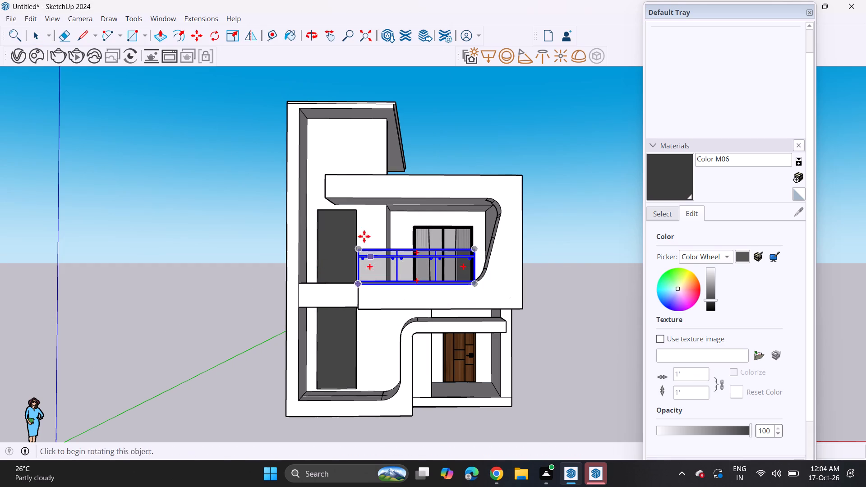
Scale the upper balcony's glass railing lengthwise only, so it spans the opening and ends inside the curved side wall.
click(230, 37)
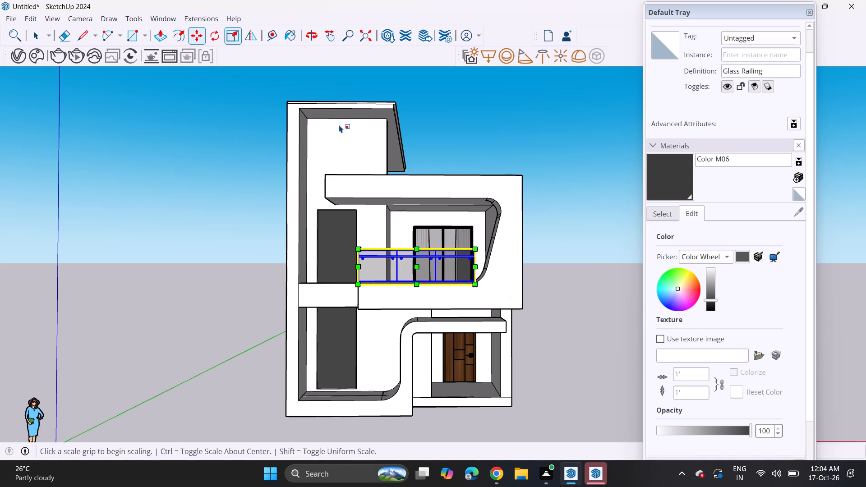
middle_drag(390, 221, 285, 262)
scroll(401, 296, up, 3)
scroll(455, 288, up, 4)
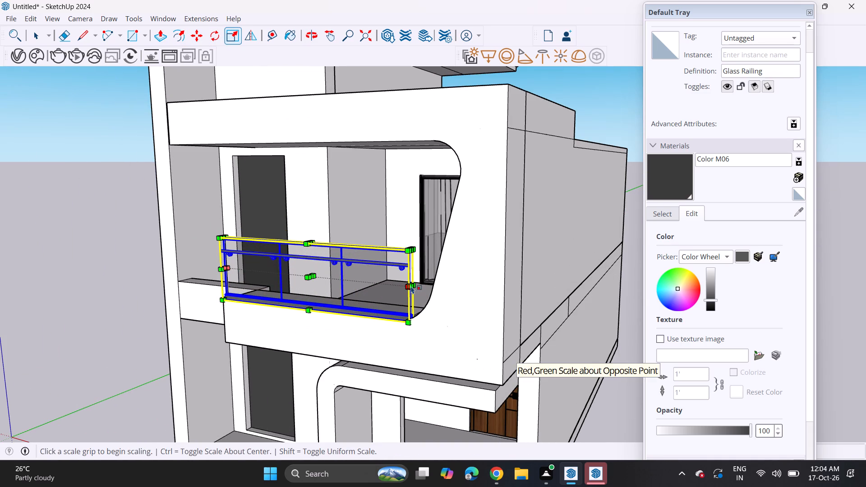
click(415, 285)
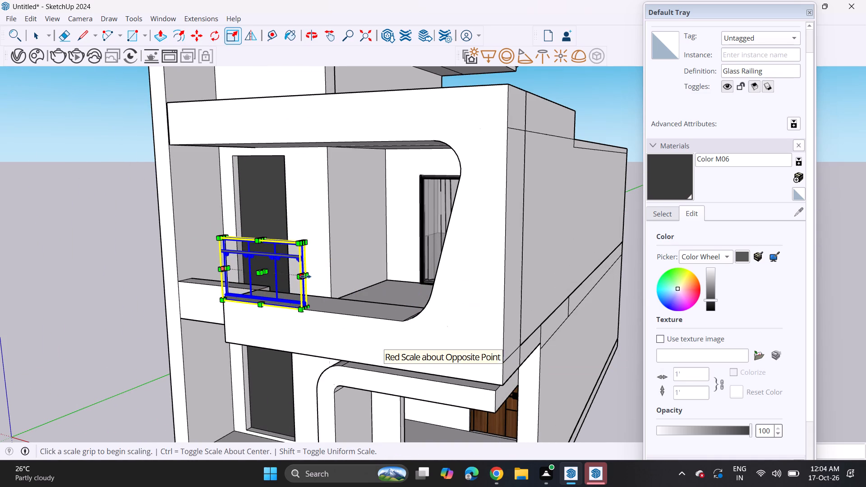
click(305, 276)
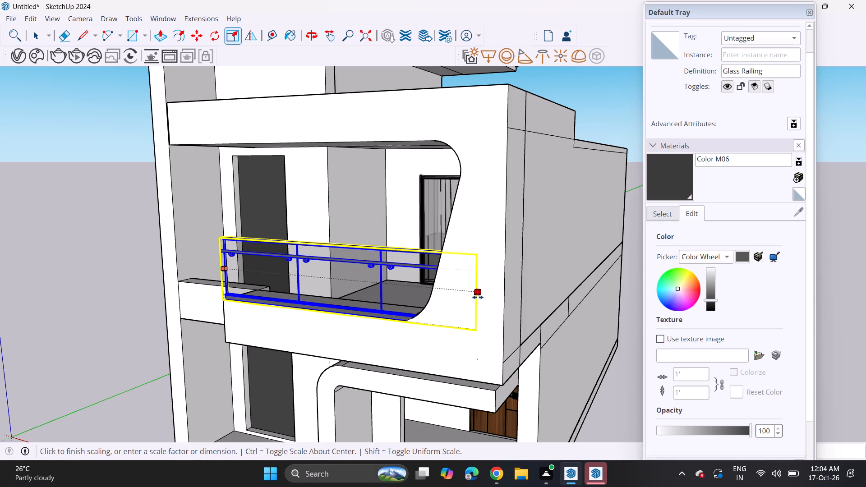
click(478, 297)
key(space)
click(636, 239)
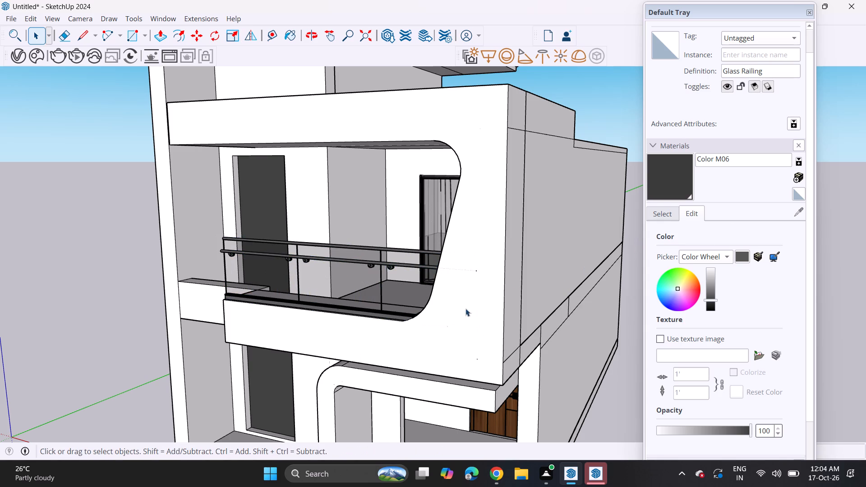
Copy the balcony's glass railing up to the roof slab's front edge, starting beside the tower wall.
scroll(357, 353, down, 3)
middle_drag(355, 354, 426, 321)
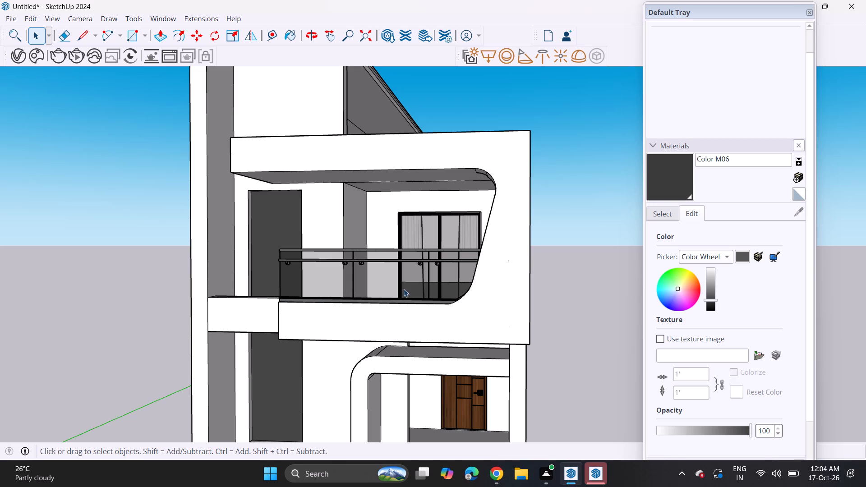
scroll(370, 271, down, 2)
middle_drag(342, 279, 444, 330)
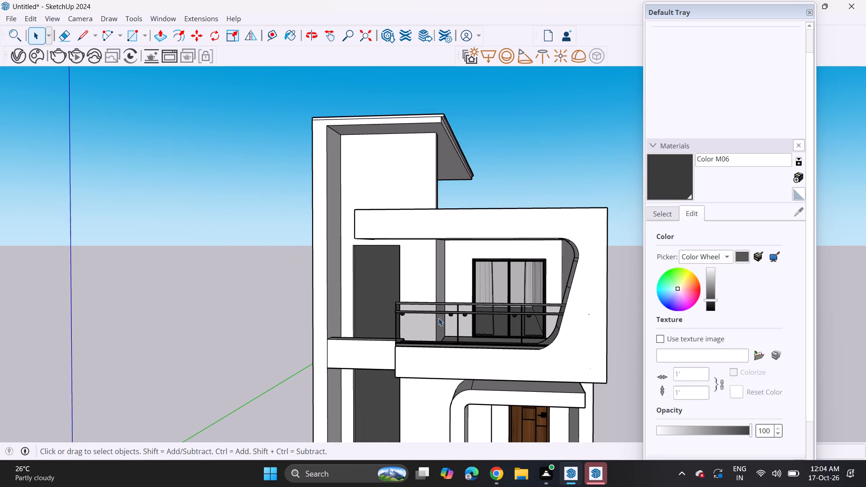
click(438, 318)
middle_drag(438, 319, 451, 341)
key(m)
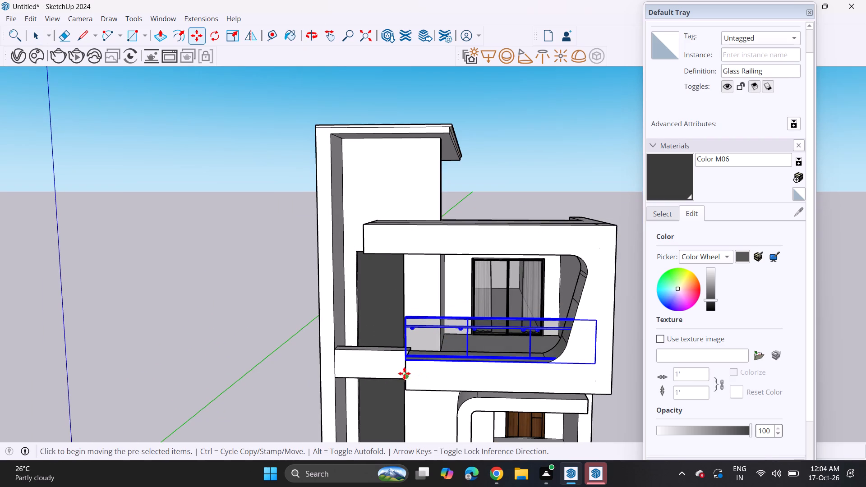
click(404, 363)
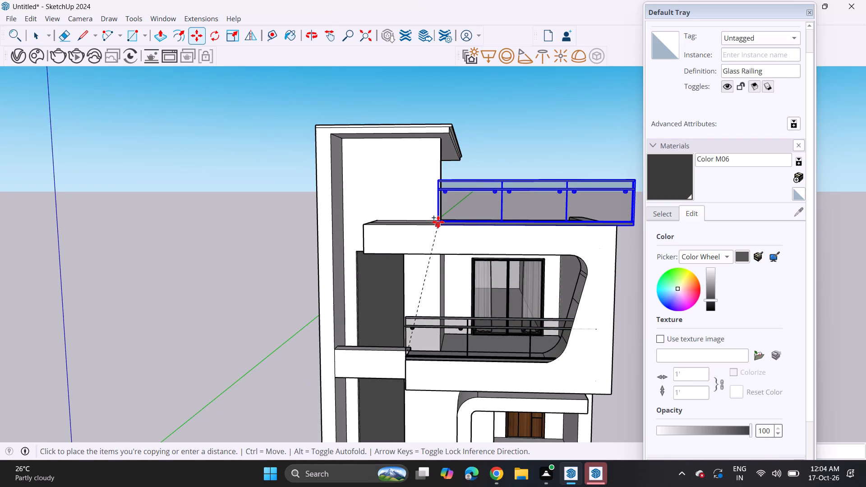
click(438, 227)
Scale the roof railing lengthwise so it reaches the outer front corner of the roof slab.
middle_drag(497, 237, 381, 267)
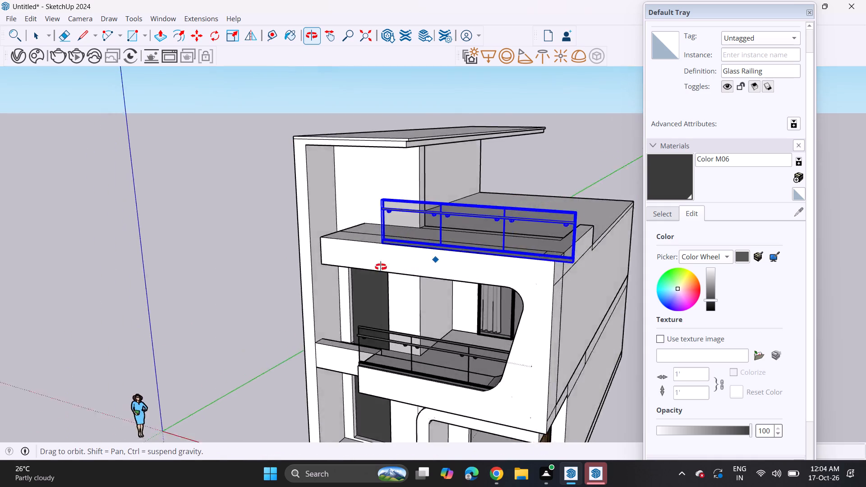
middle_drag(381, 267, 254, 276)
click(231, 39)
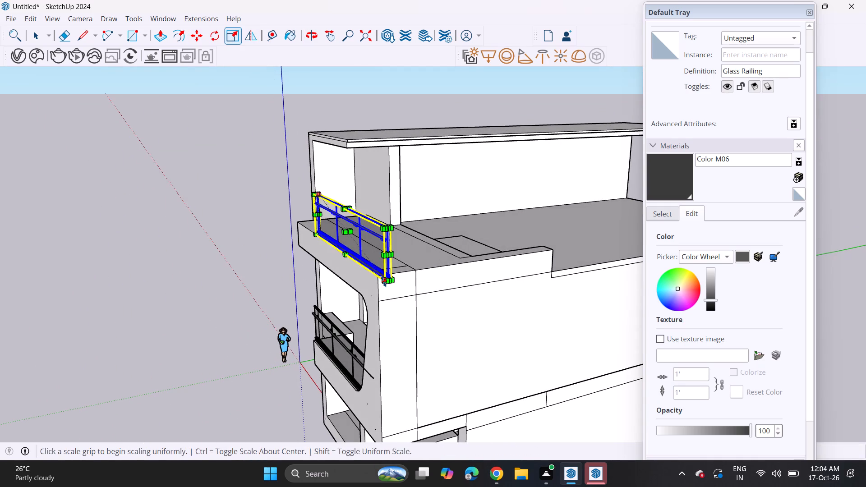
click(390, 254)
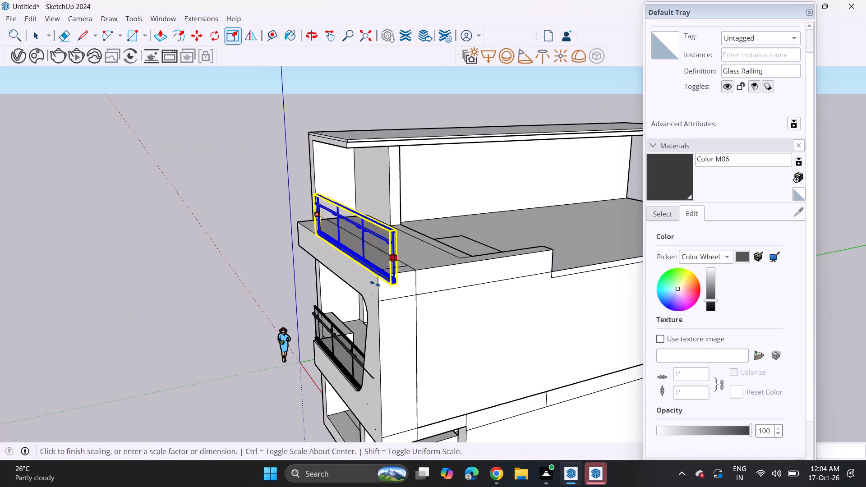
click(383, 297)
Copy the roof's front railing back onto the open roof terrace surface.
middle_drag(358, 284, 422, 281)
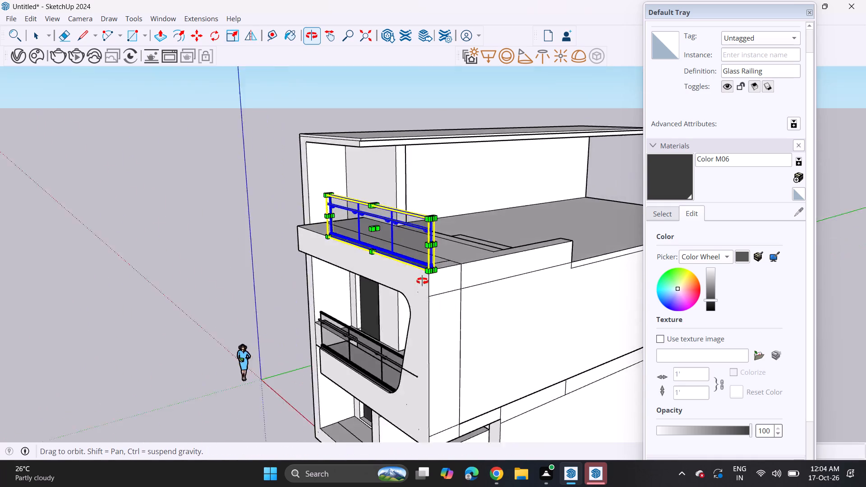
middle_drag(422, 281, 357, 335)
scroll(280, 325, down, 3)
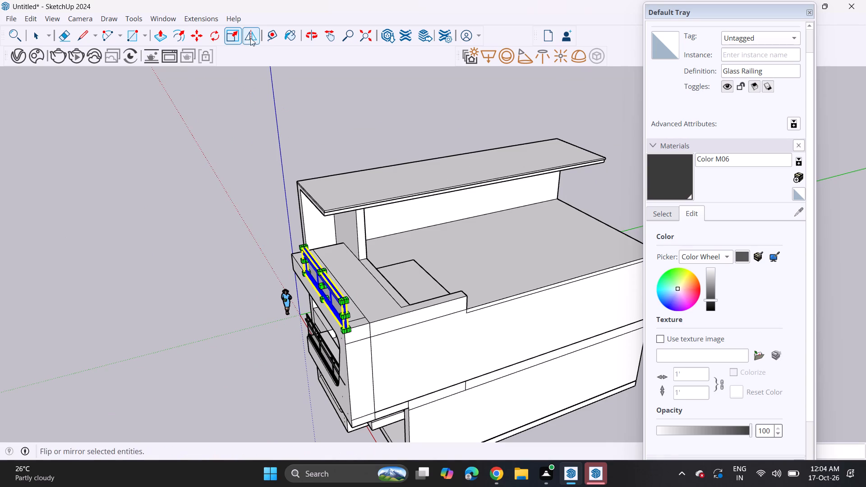
drag(193, 35, 201, 37)
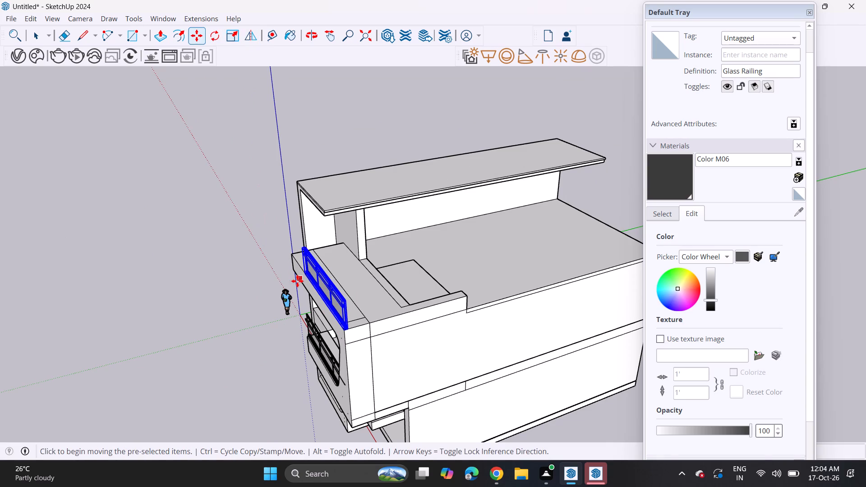
click(302, 276)
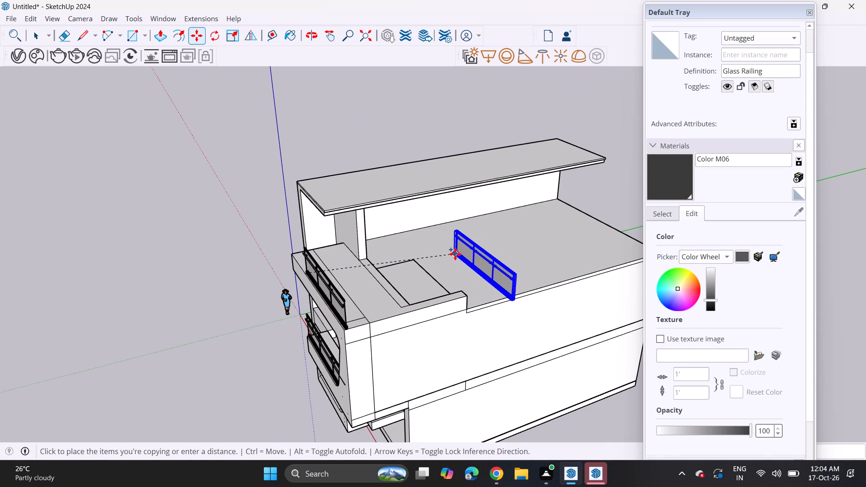
click(455, 254)
Rotate the copied railing on the ground plane so it runs parallel to the roof's long side edge.
click(218, 34)
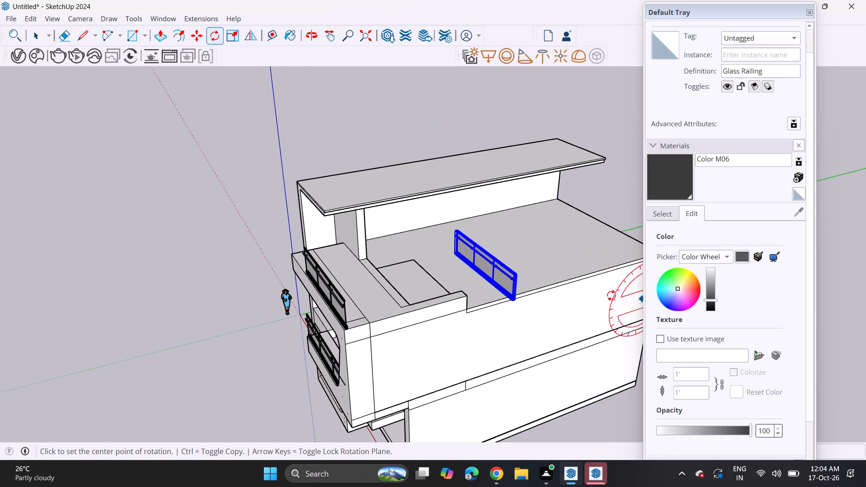
middle_drag(488, 249, 442, 322)
click(529, 285)
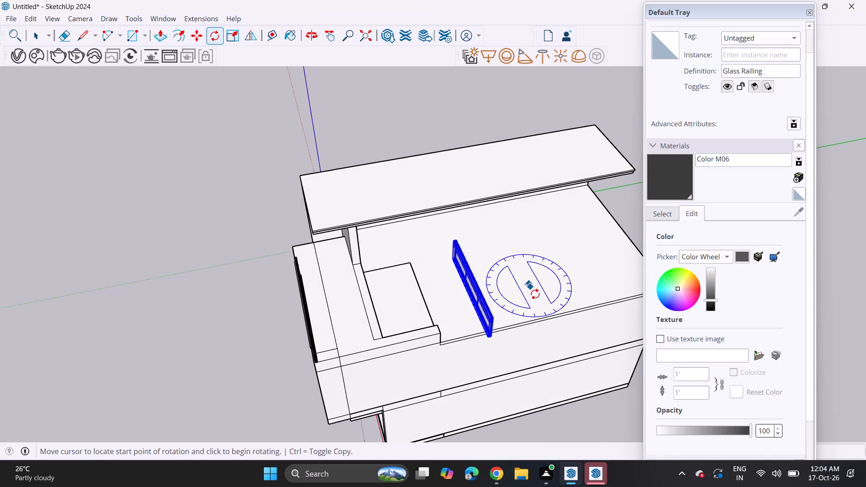
click(535, 294)
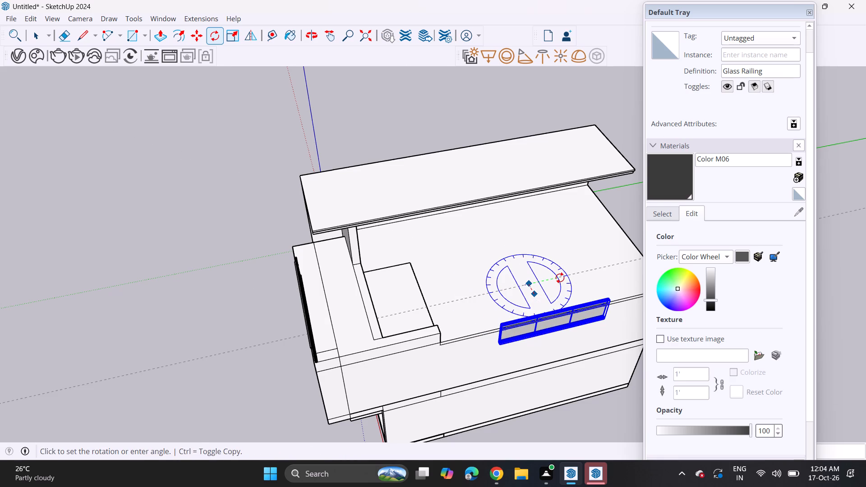
click(560, 278)
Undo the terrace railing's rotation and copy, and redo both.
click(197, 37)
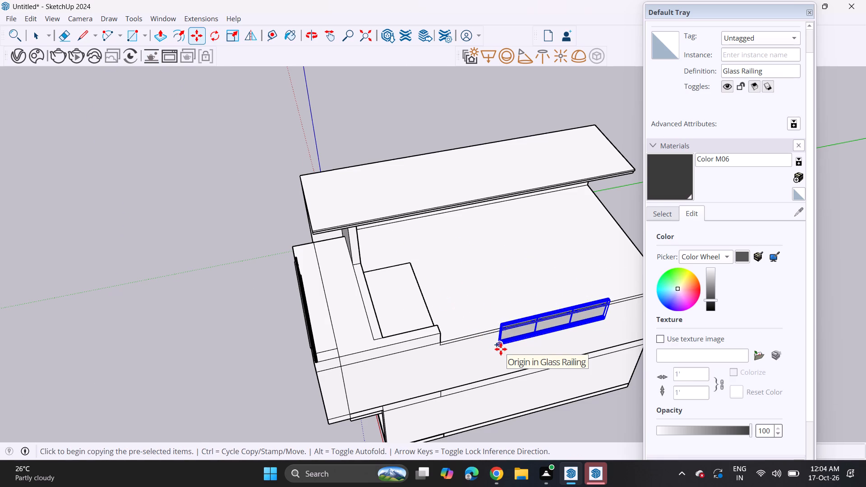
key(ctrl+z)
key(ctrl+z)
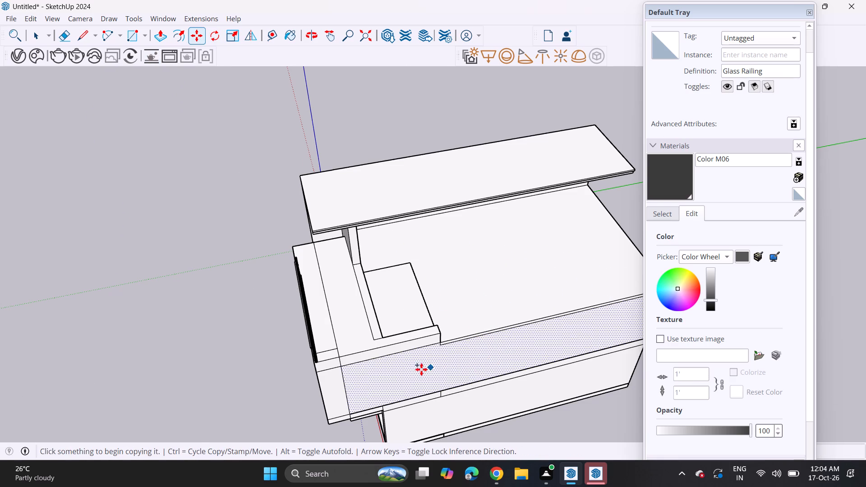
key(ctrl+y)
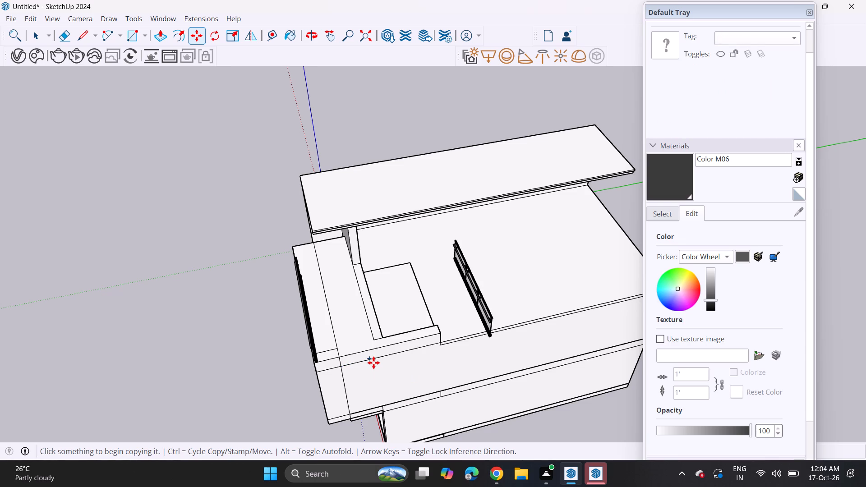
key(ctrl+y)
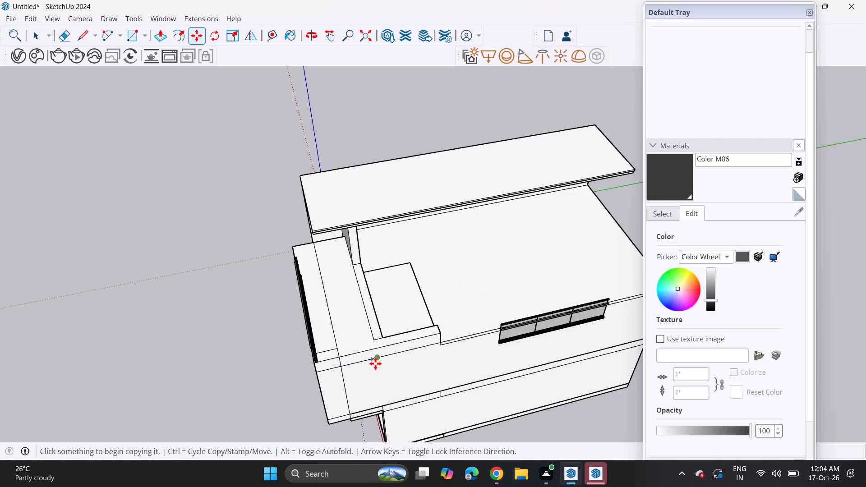
Move the rotated railing onto the roof's side edge so its end meets the front railing at the outer corner.
key(space)
click(503, 335)
key(m)
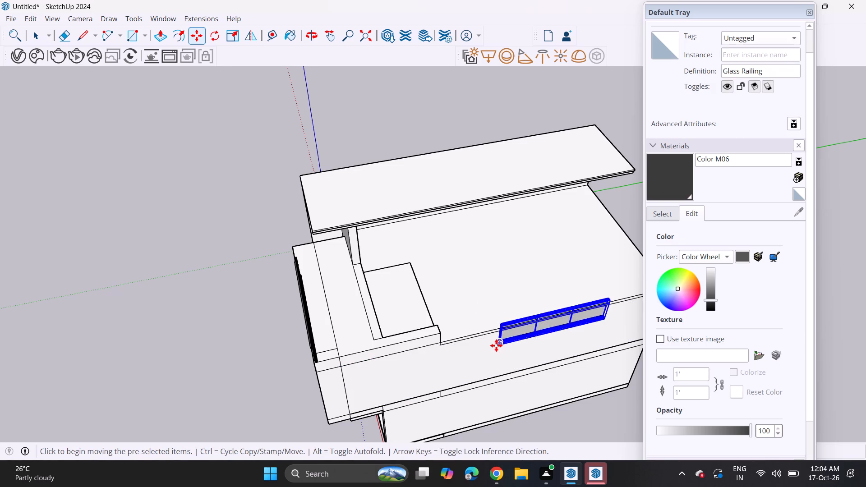
click(497, 346)
middle_drag(358, 354, 316, 241)
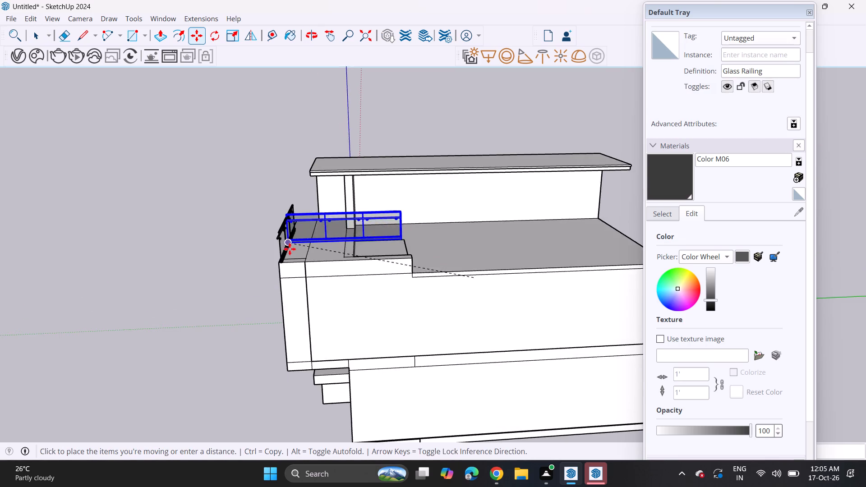
scroll(290, 249, up, 6)
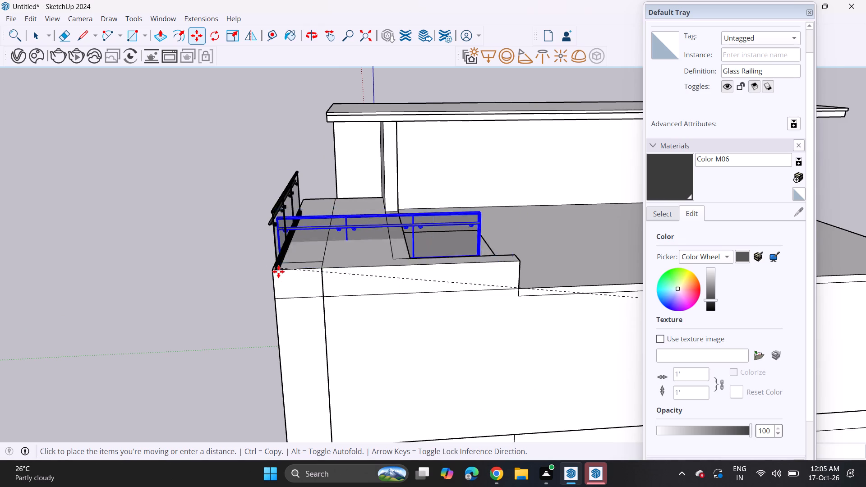
click(278, 271)
middle_drag(259, 285, 331, 284)
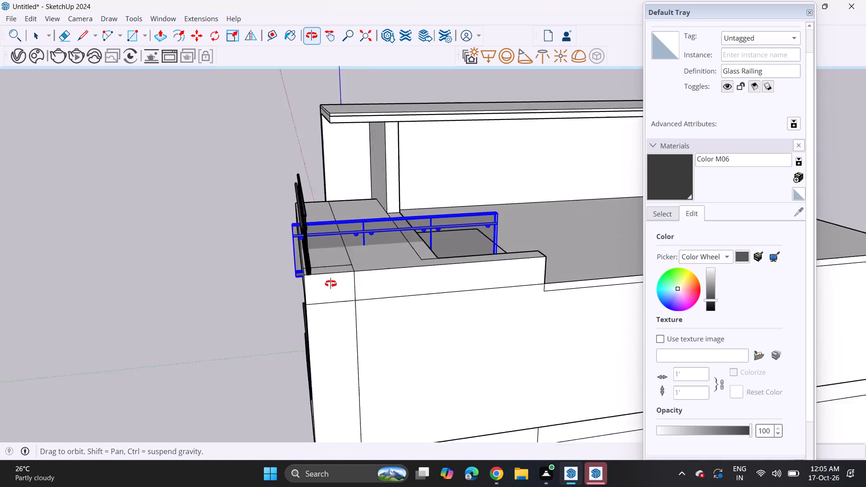
middle_drag(331, 284, 370, 283)
click(354, 292)
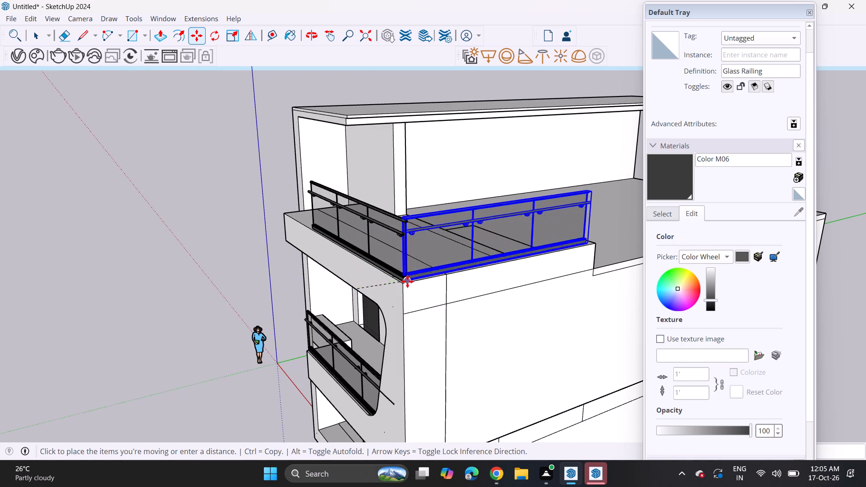
click(414, 279)
Examine the balcony and roof railings on the whole facade from the front and at an angle.
middle_drag(398, 293, 491, 293)
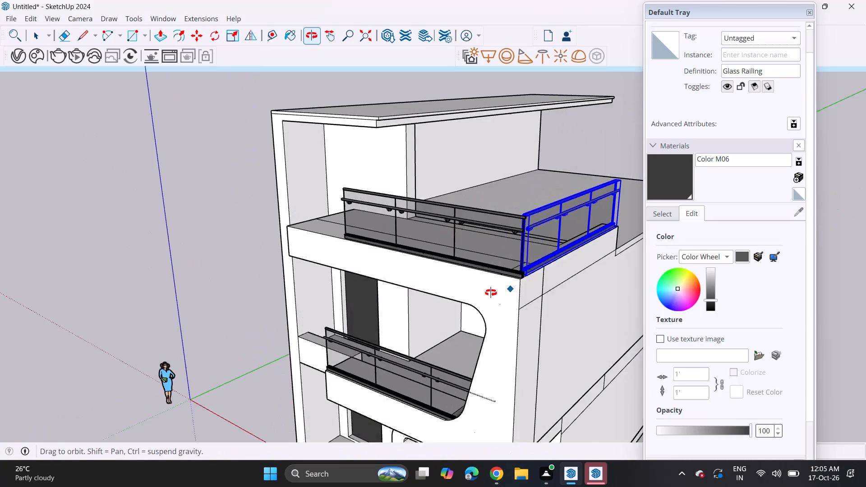
middle_drag(491, 293, 565, 281)
scroll(548, 282, down, 3)
middle_drag(534, 298, 568, 271)
key(space)
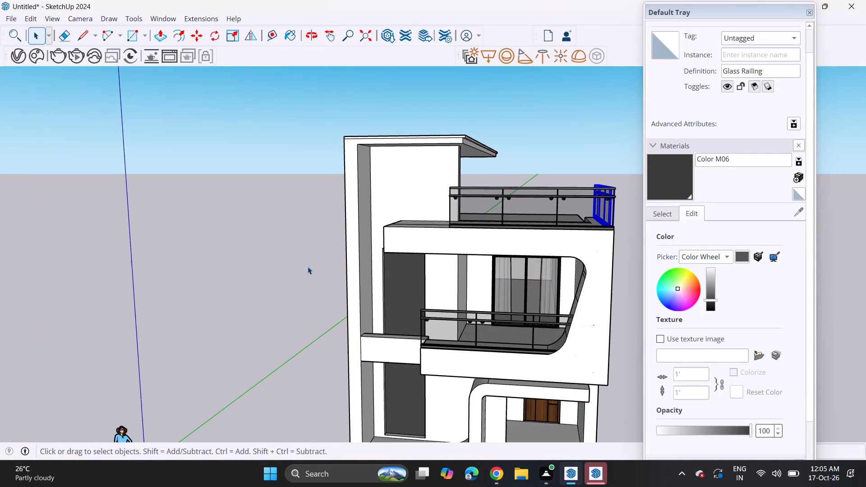
click(304, 266)
middle_drag(380, 301, 393, 268)
scroll(393, 268, down, 5)
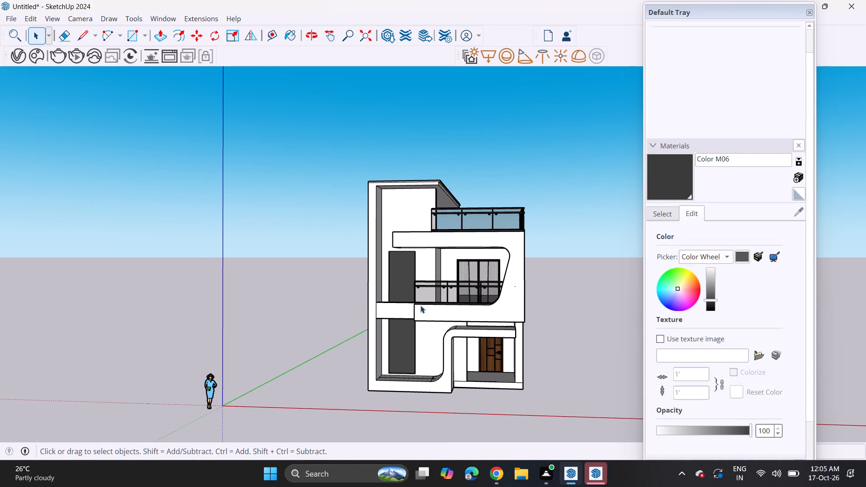
shift+middle_drag(413, 308, 482, 323)
scroll(503, 316, up, 2)
middle_drag(516, 333, 477, 312)
shift+scroll(507, 327, up, 1)
middle_drag(481, 341, 489, 326)
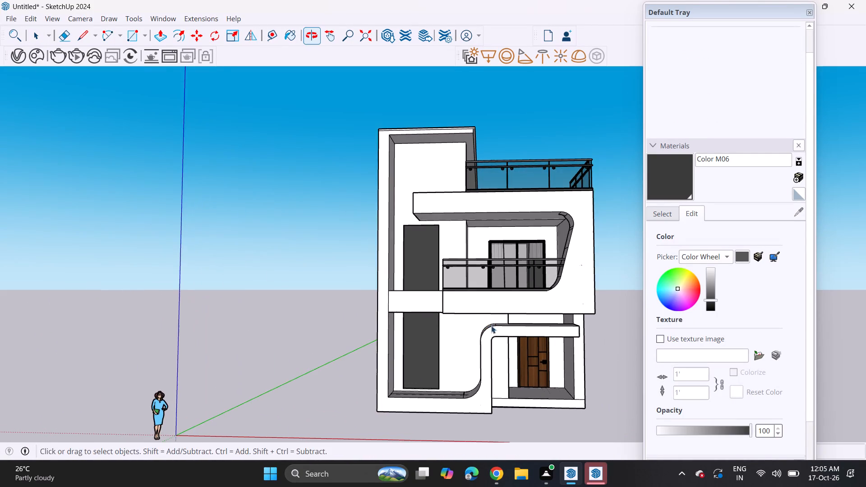
shift+middle_drag(497, 326, 469, 340)
shift+middle_drag(466, 339, 459, 329)
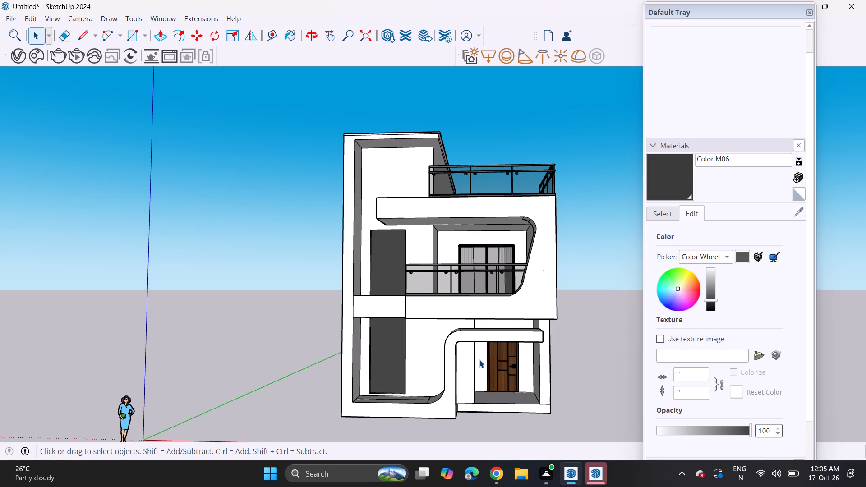
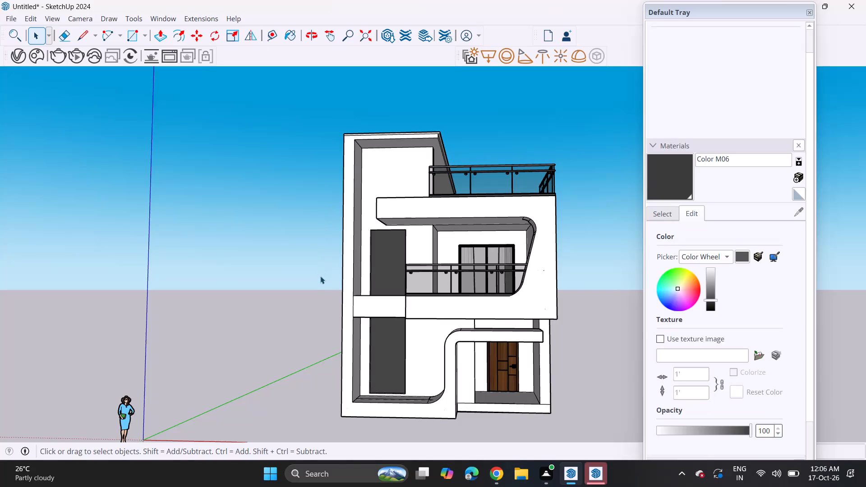
Draw a rectangle across the building's underside from the front outer corner to the diagonally opposite back corner.
scroll(311, 292, down, 3)
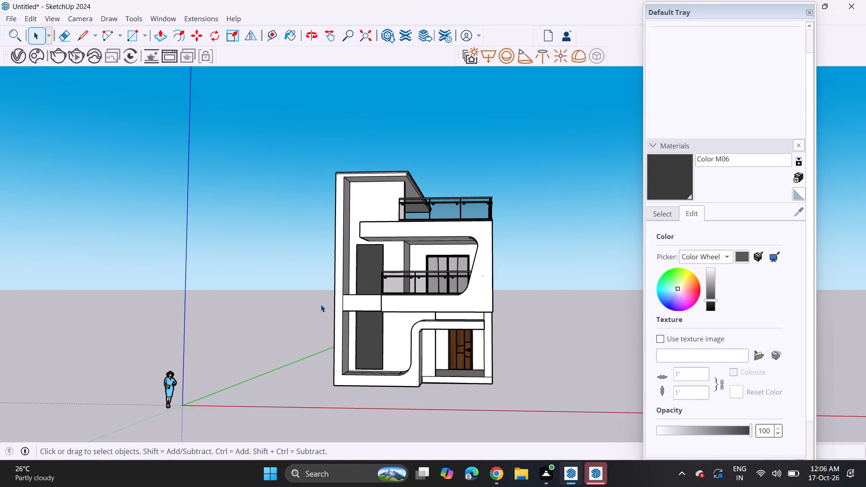
middle_drag(318, 307, 338, 262)
middle_drag(341, 255, 448, 285)
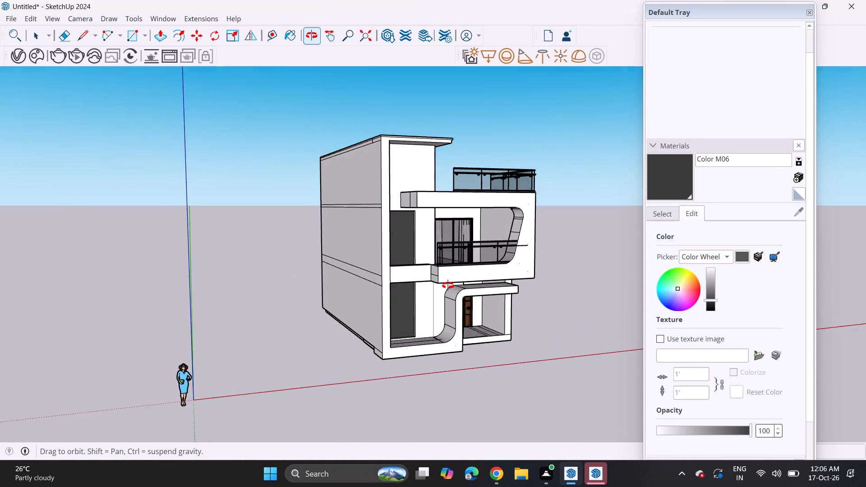
middle_drag(448, 285, 375, 166)
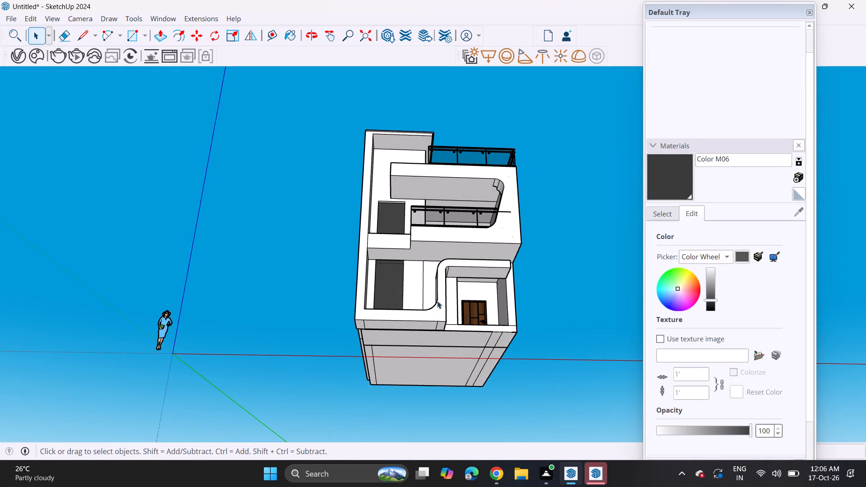
scroll(444, 351, up, 3)
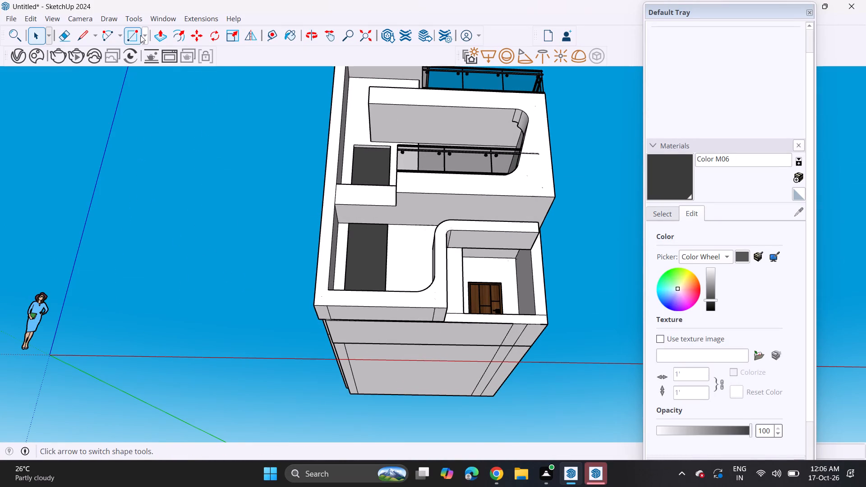
click(138, 36)
middle_drag(343, 340, 339, 273)
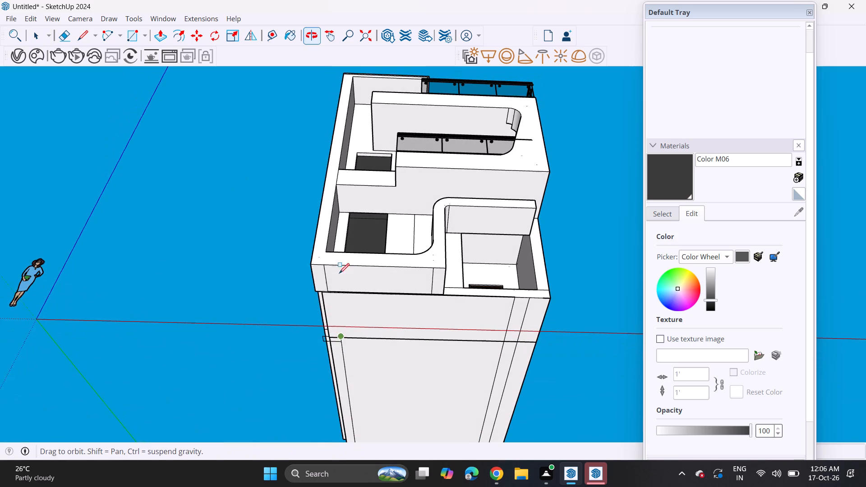
click(317, 290)
scroll(402, 366, down, 3)
middle_drag(415, 375, 378, 220)
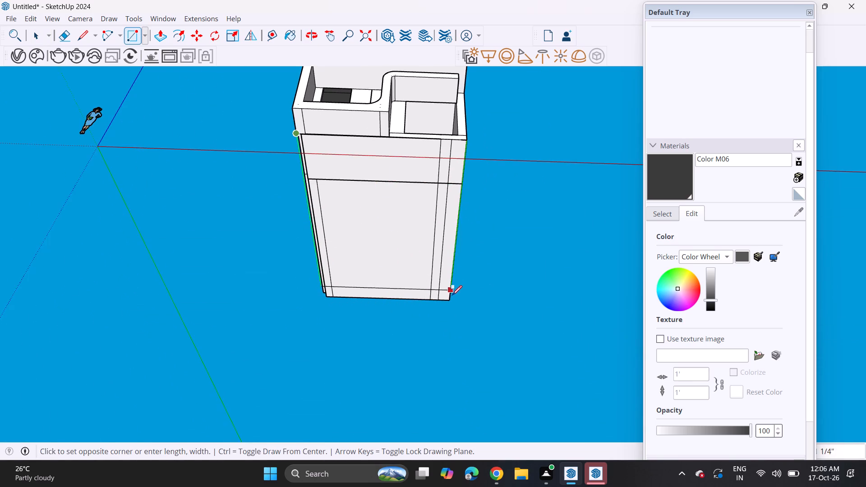
scroll(451, 302, up, 1)
click(451, 302)
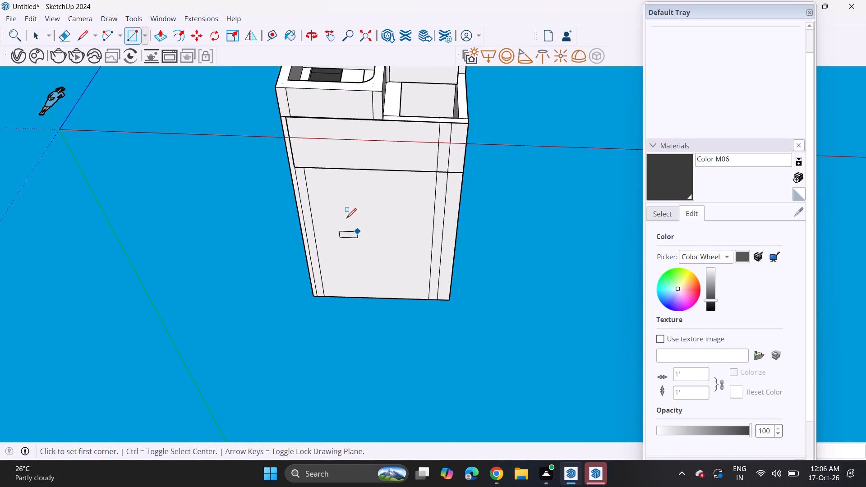
click(279, 114)
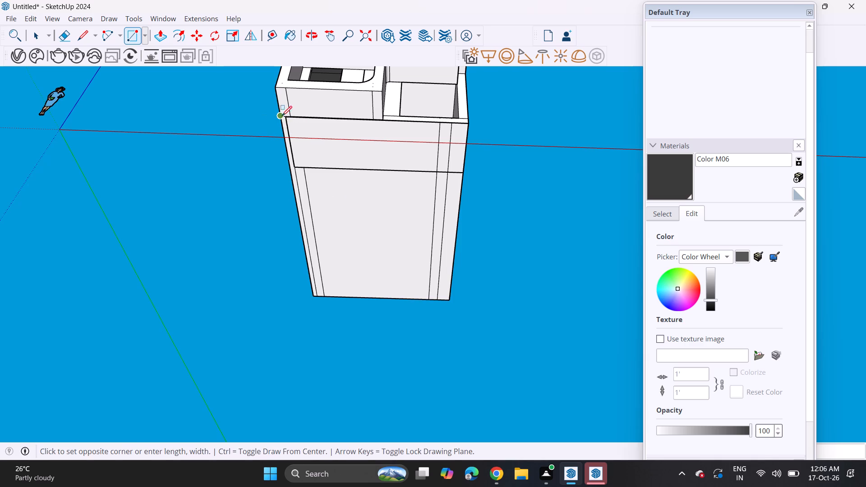
click(448, 299)
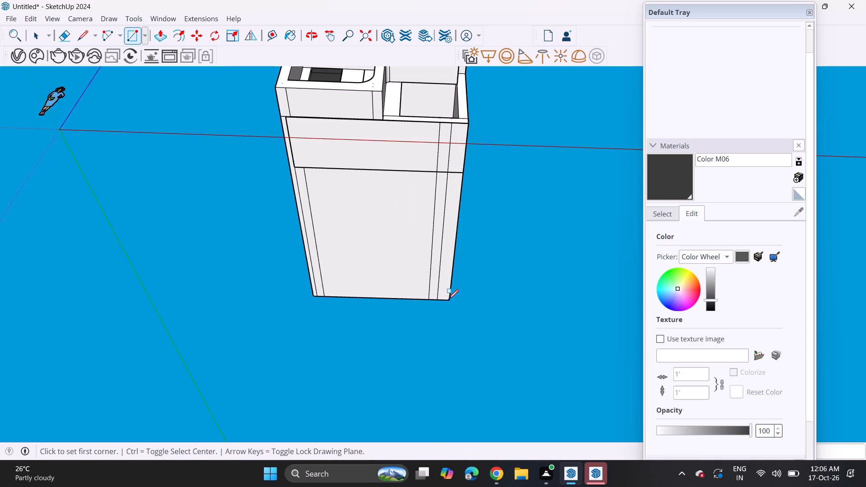
Draw an upright rotated rectangle 8" high, hanging below the full length of the underside's back edge.
middle_drag(433, 278, 421, 304)
scroll(366, 298, up, 4)
scroll(279, 304, up, 8)
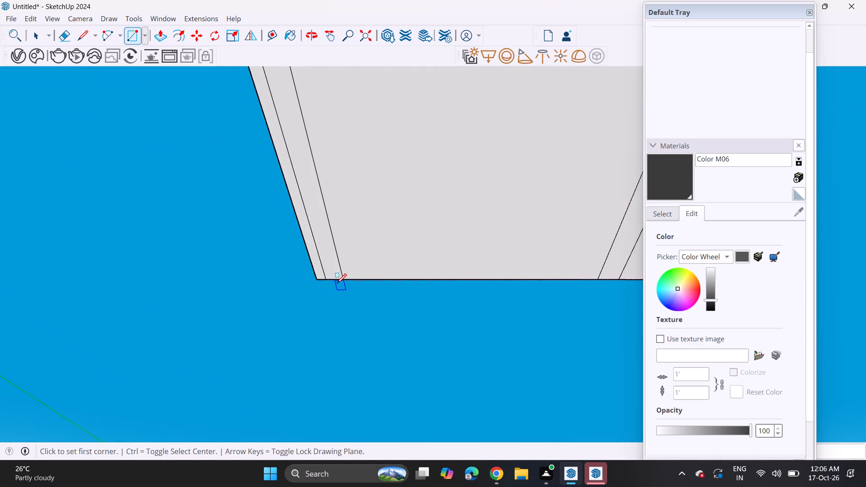
scroll(336, 284, up, 3)
click(312, 277)
scroll(369, 285, down, 3)
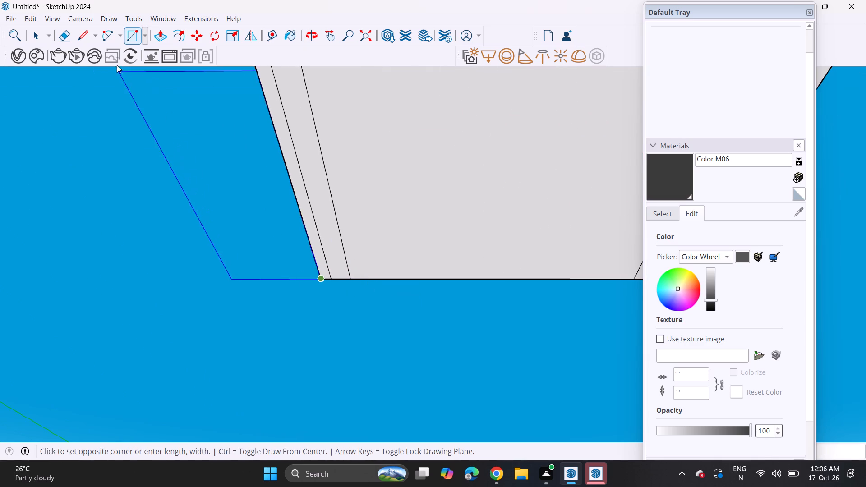
click(123, 36)
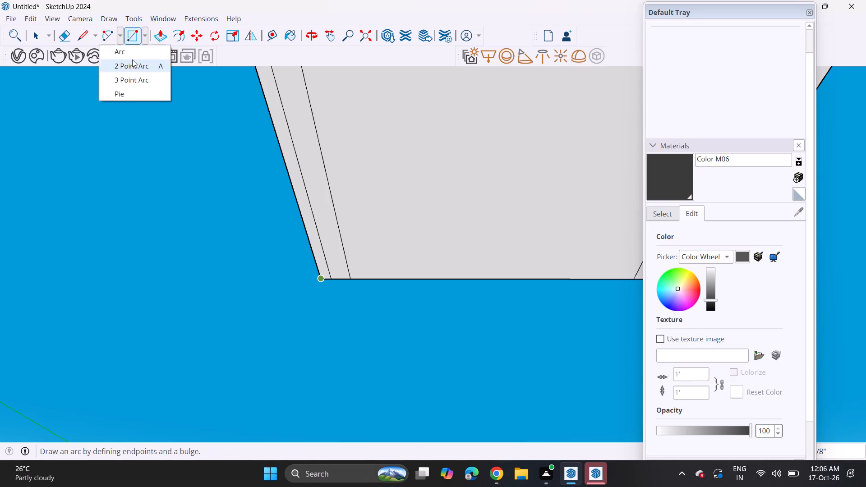
click(144, 37)
click(147, 62)
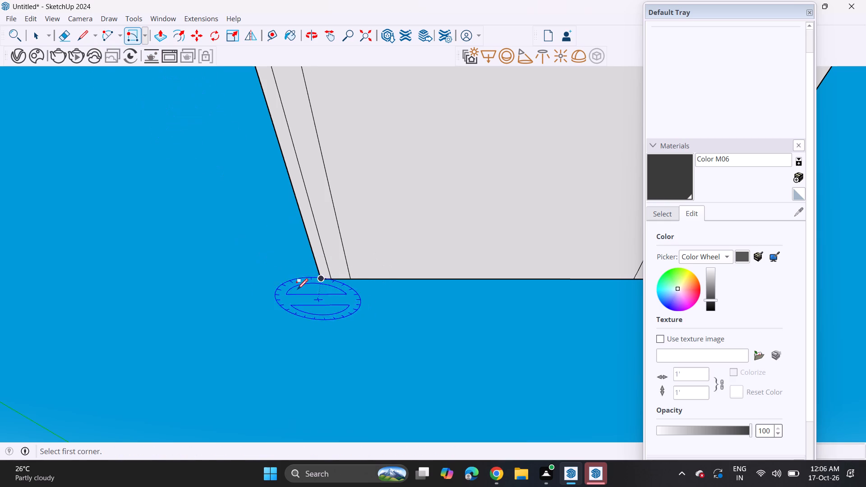
click(317, 281)
scroll(395, 278, down, 4)
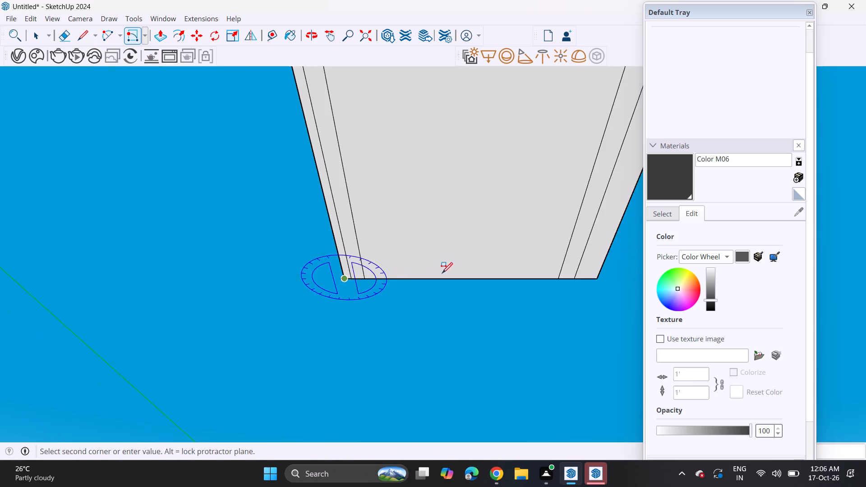
shift+middle_drag(439, 272, 246, 263)
click(405, 270)
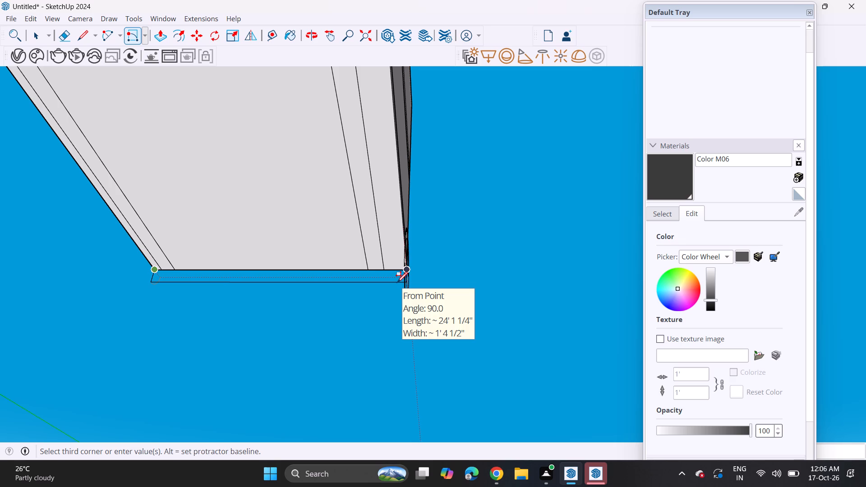
key(8)
key(Return)
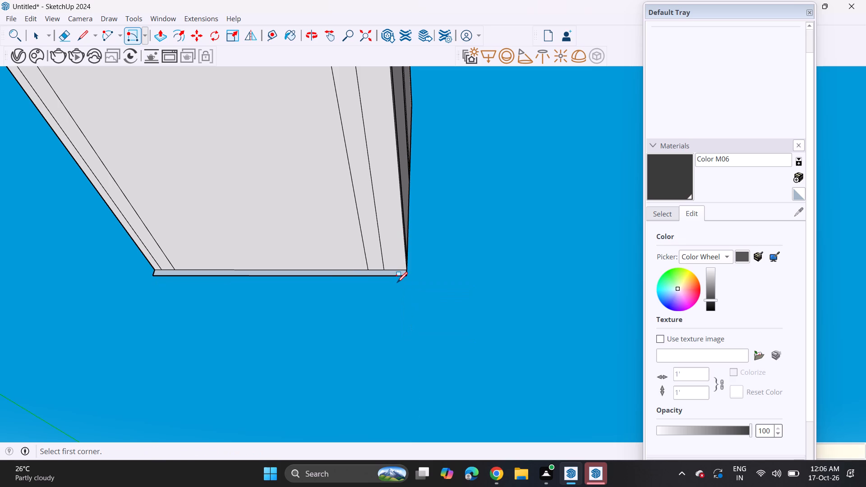
Push/Pull the 8" strip forward beneath the house and past the front facade to form a base slab.
click(159, 32)
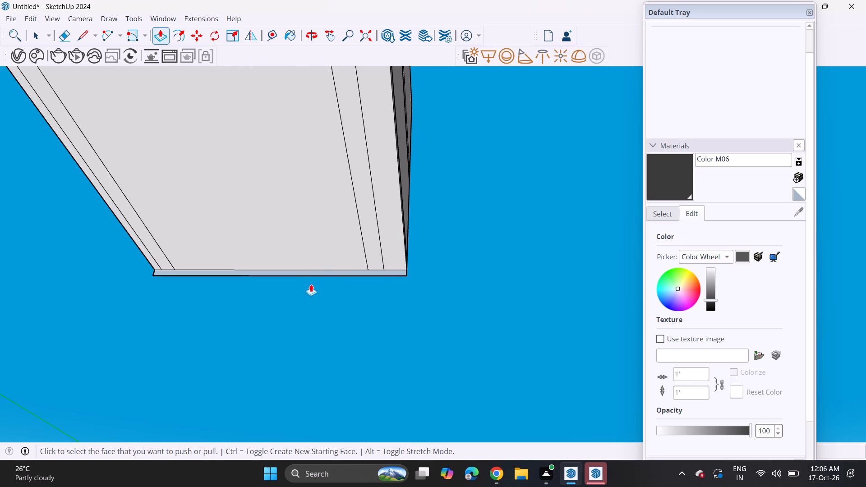
click(316, 273)
scroll(310, 218, down, 4)
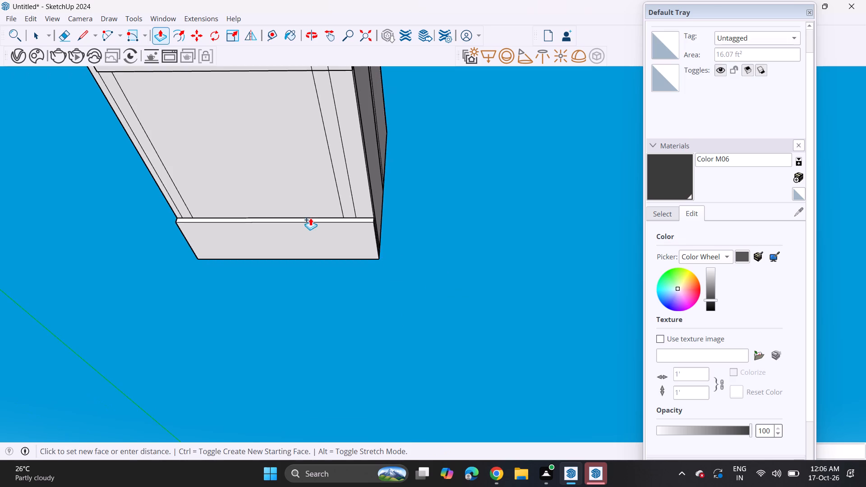
scroll(312, 201, down, 2)
shift+middle_drag(314, 184, 456, 363)
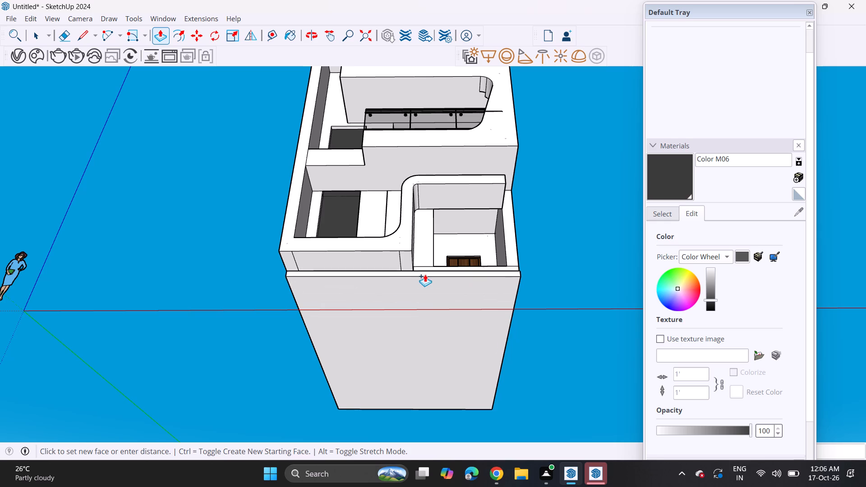
middle_drag(380, 251, 382, 455)
scroll(392, 404, down, 3)
shift+middle_drag(392, 404, 399, 335)
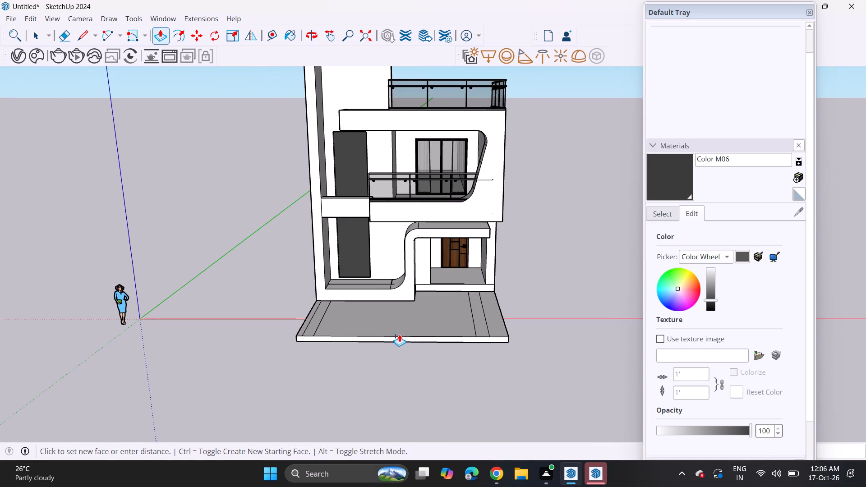
click(396, 358)
Extend the base slab outward by the same distance on both long sides of the house.
middle_drag(503, 335, 468, 324)
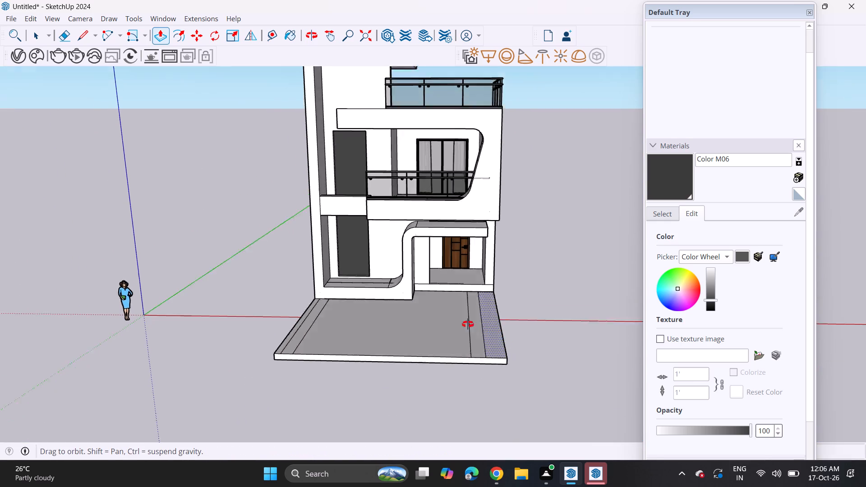
middle_drag(468, 324, 390, 313)
click(439, 321)
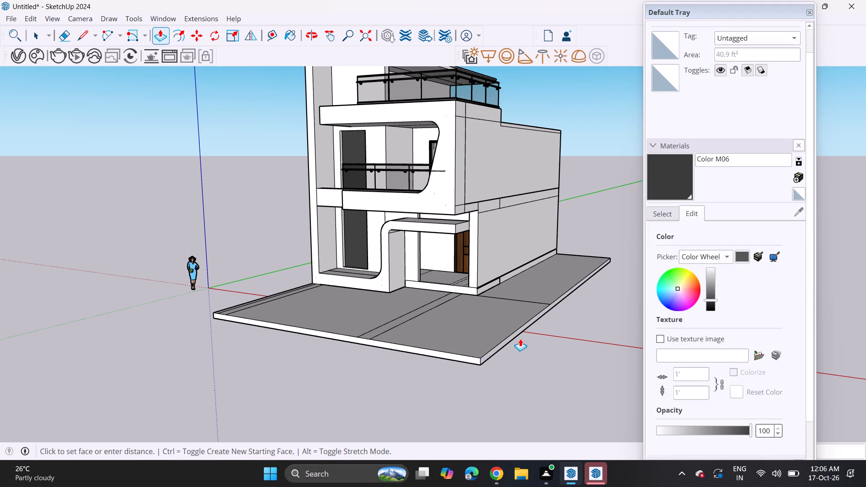
click(507, 330)
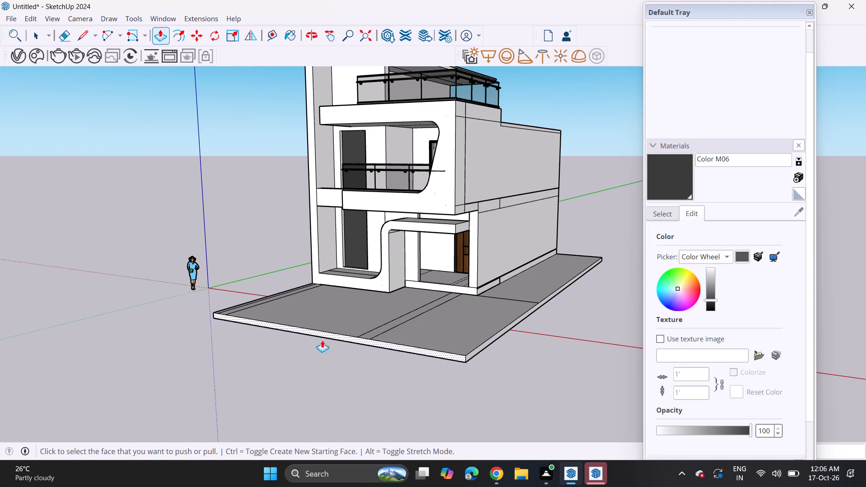
middle_drag(261, 303, 546, 332)
double_click(460, 359)
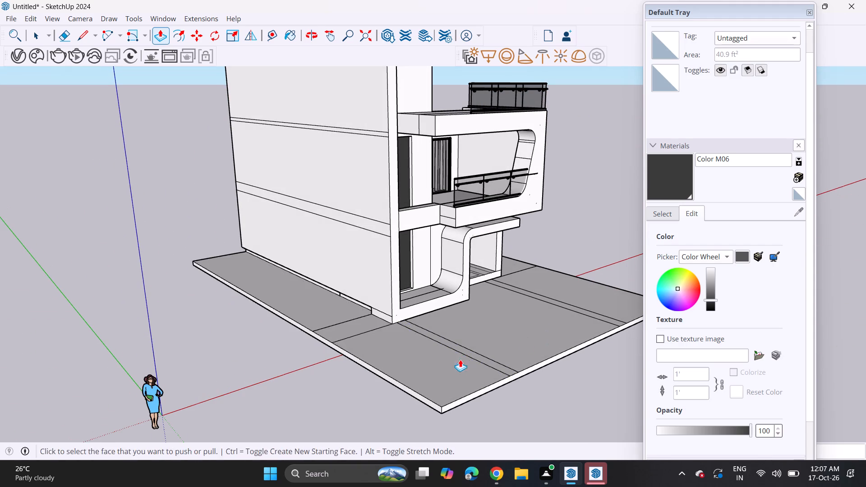
Erase the stray dividing edges on the base slab's top face in front of and beside the house.
middle_drag(509, 337, 338, 301)
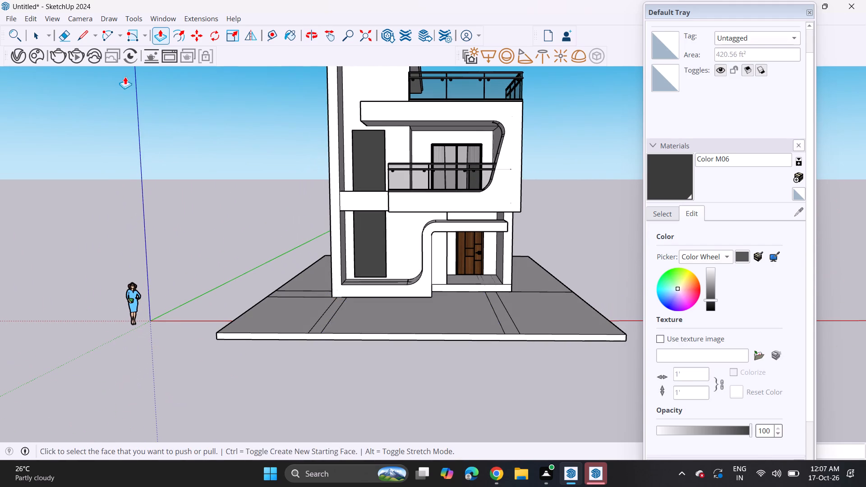
click(70, 38)
drag(317, 285, 309, 305)
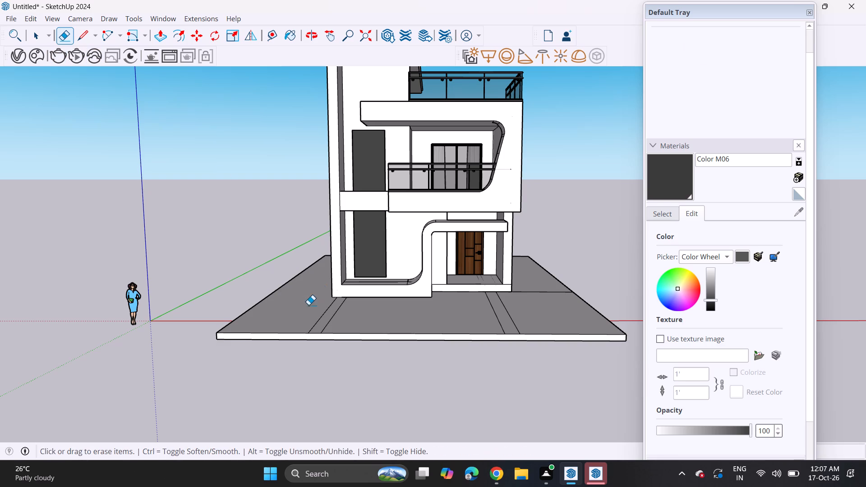
drag(309, 307, 355, 324)
drag(520, 317, 533, 316)
drag(510, 317, 494, 322)
drag(539, 289, 544, 303)
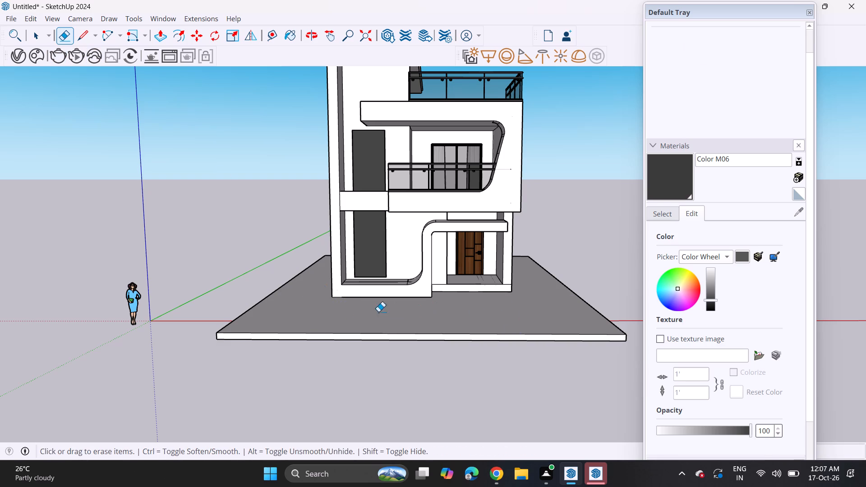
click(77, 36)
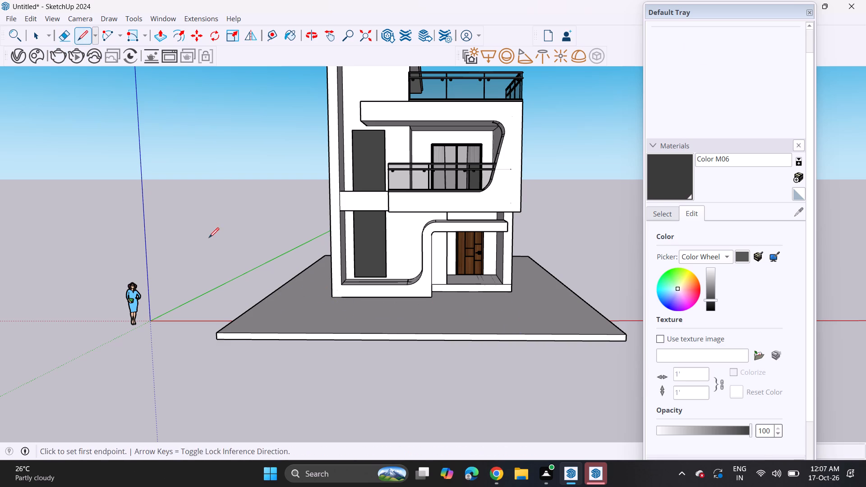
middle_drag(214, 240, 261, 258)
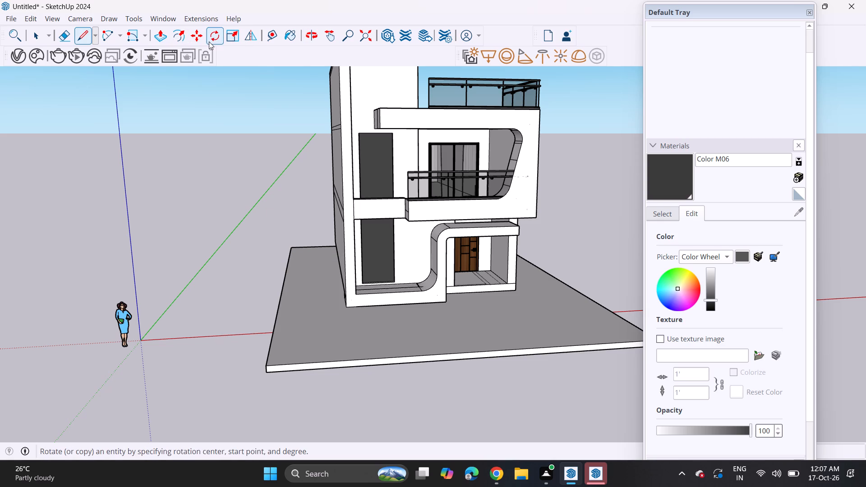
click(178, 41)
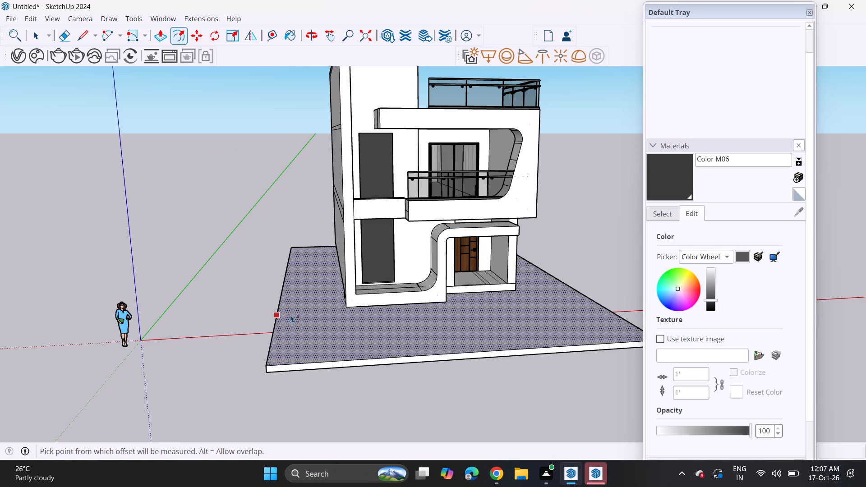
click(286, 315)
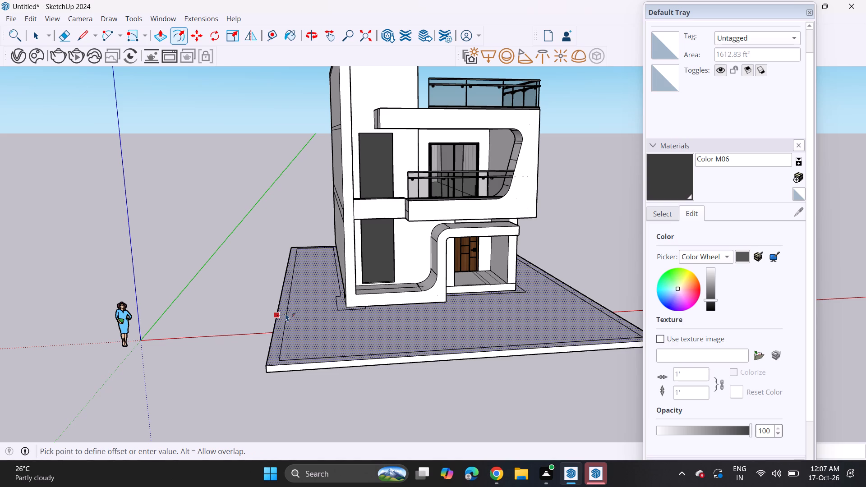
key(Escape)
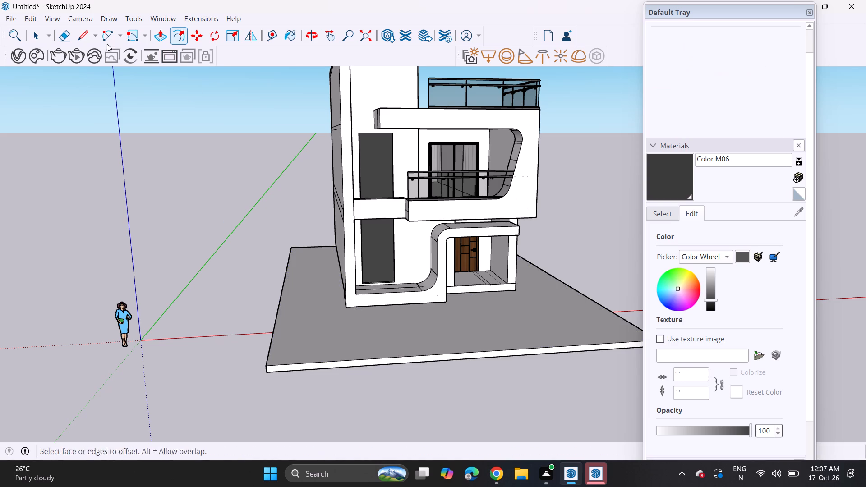
Draw inset border lines along both long sides of the base slab's top face, each running between its front and back edges.
click(85, 39)
scroll(279, 353, up, 2)
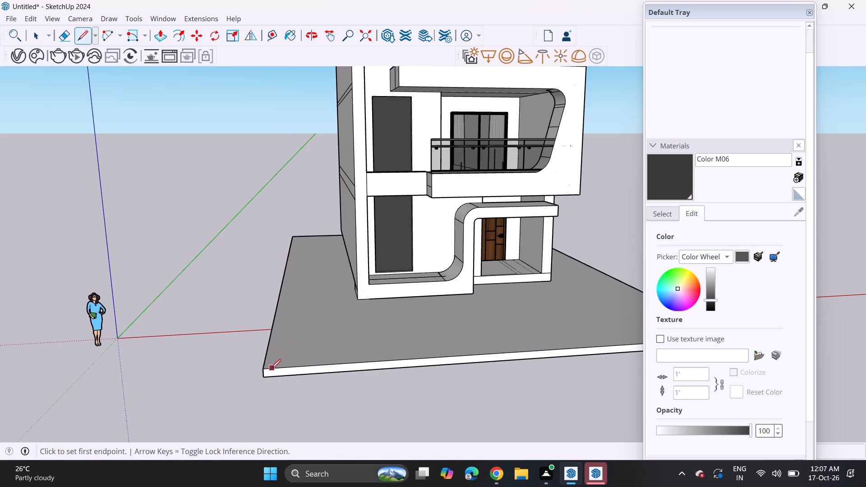
click(275, 369)
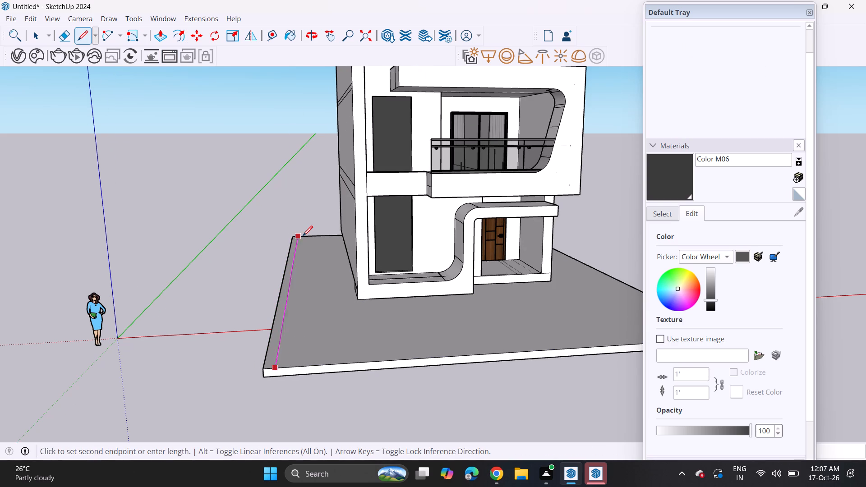
click(303, 236)
scroll(323, 275, down, 3)
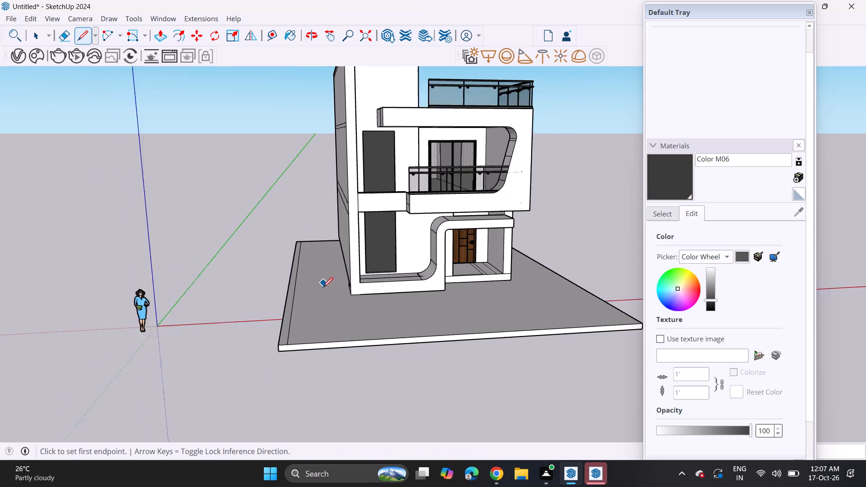
shift+middle_drag(403, 288, 214, 326)
middle_drag(342, 270, 261, 347)
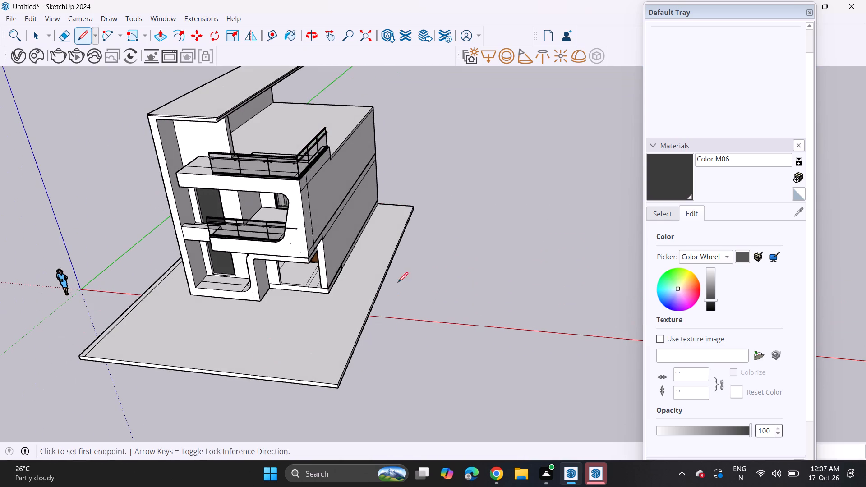
click(407, 207)
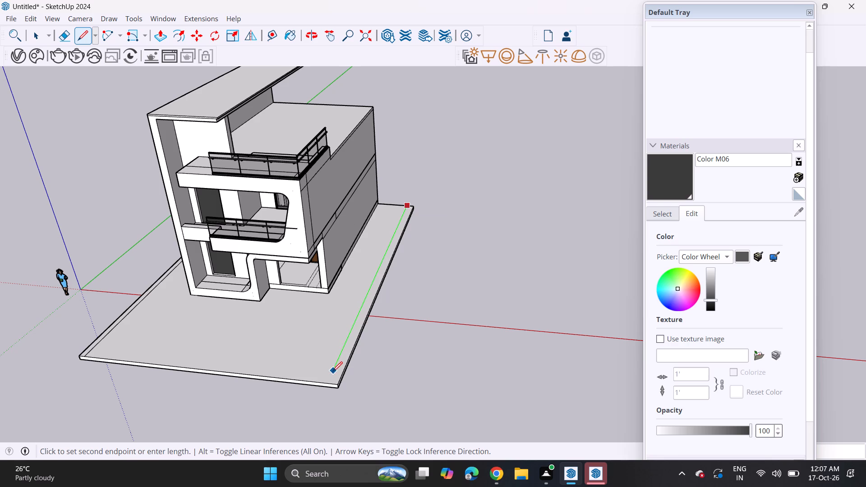
click(331, 379)
Draw the rear border line across the slab strip right of the house, and erase the side line's excess beyond it.
middle_drag(468, 203, 391, 216)
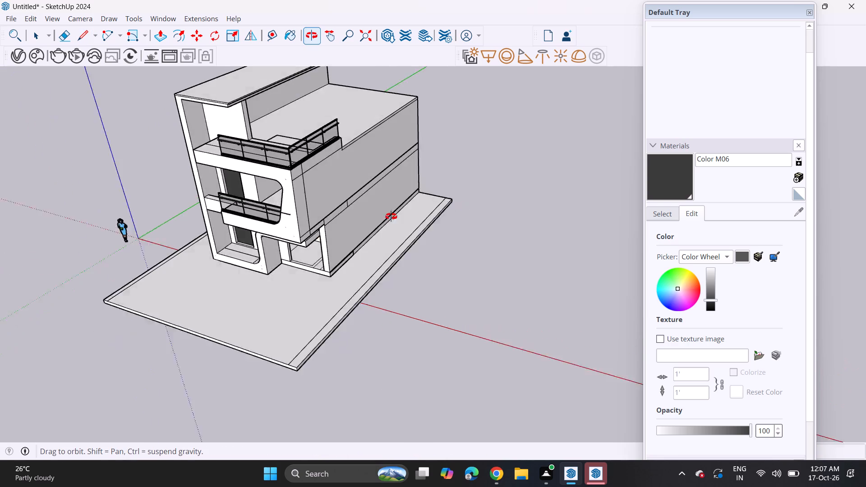
middle_drag(391, 216, 373, 217)
scroll(467, 171, up, 12)
scroll(440, 215, up, 5)
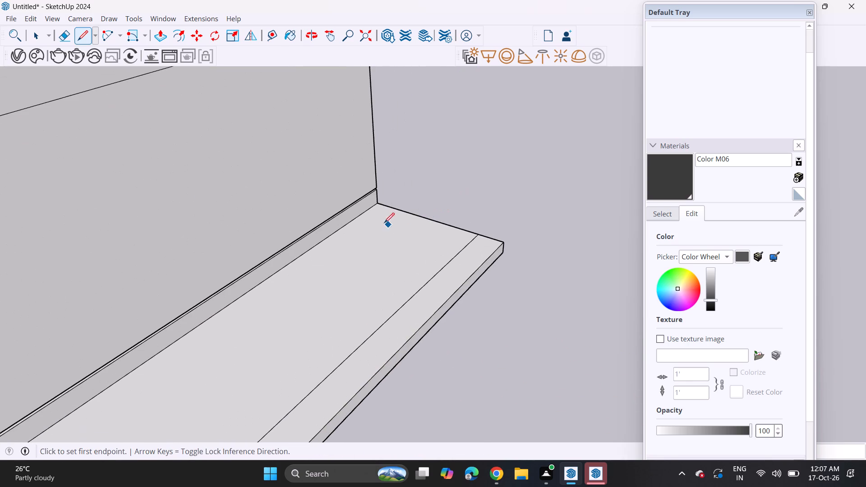
click(368, 213)
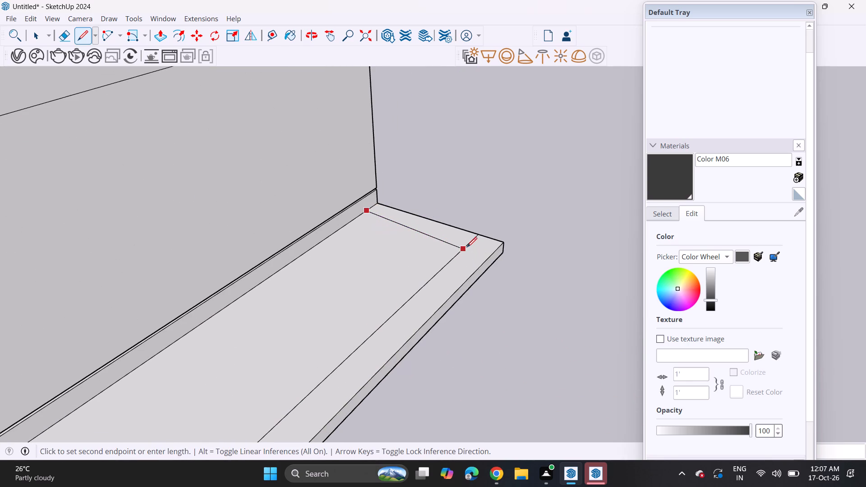
click(468, 246)
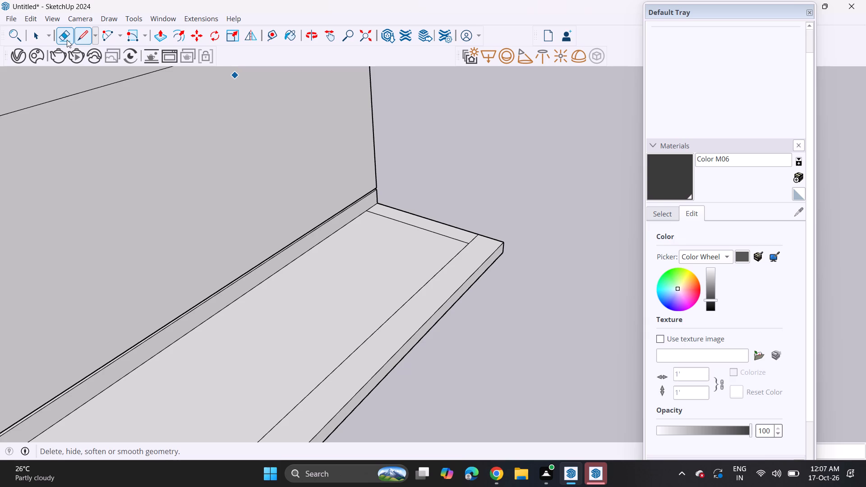
click(67, 40)
click(474, 236)
Draw the rear border line across the slab strip left of the house, from the side border line towards the house wall.
scroll(416, 251, down, 4)
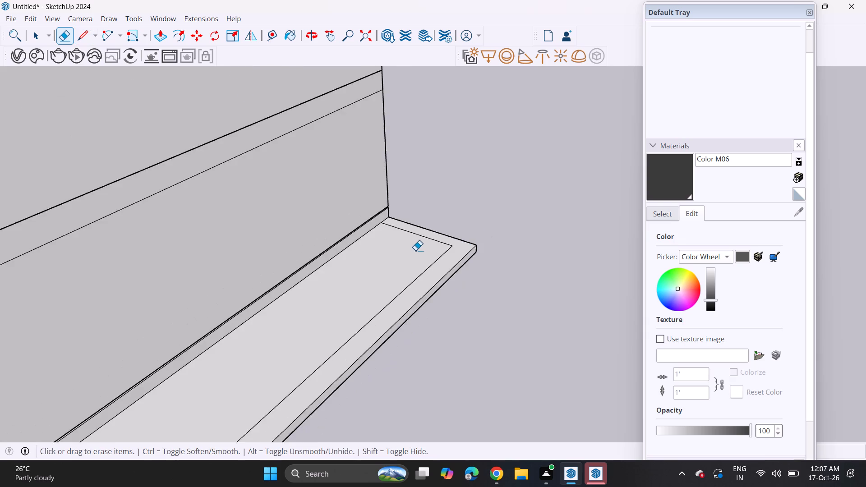
scroll(415, 250, down, 11)
shift+middle_drag(119, 344, 517, 323)
middle_drag(635, 293, 635, 281)
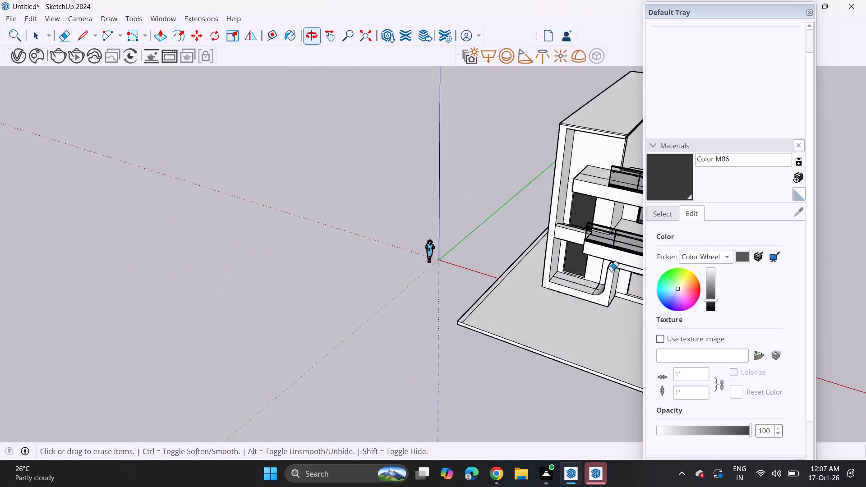
middle_drag(423, 227, 607, 257)
middle_drag(418, 173, 414, 273)
scroll(429, 253, up, 11)
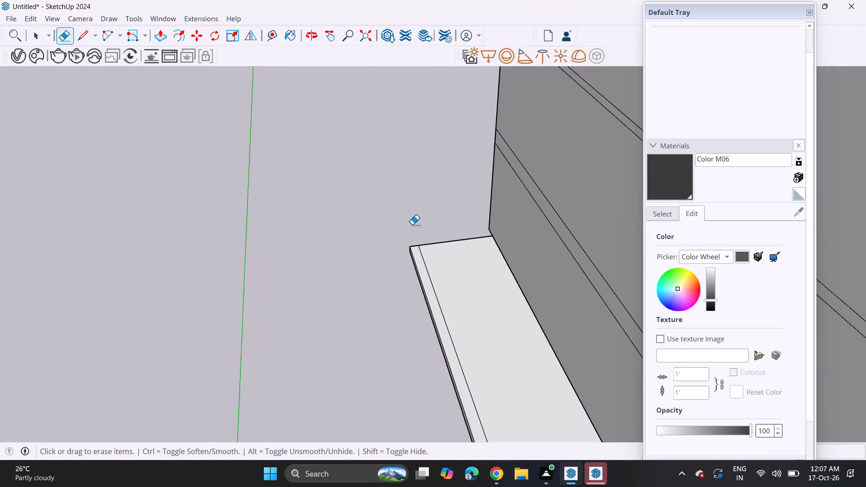
scroll(342, 217, up, 4)
click(83, 41)
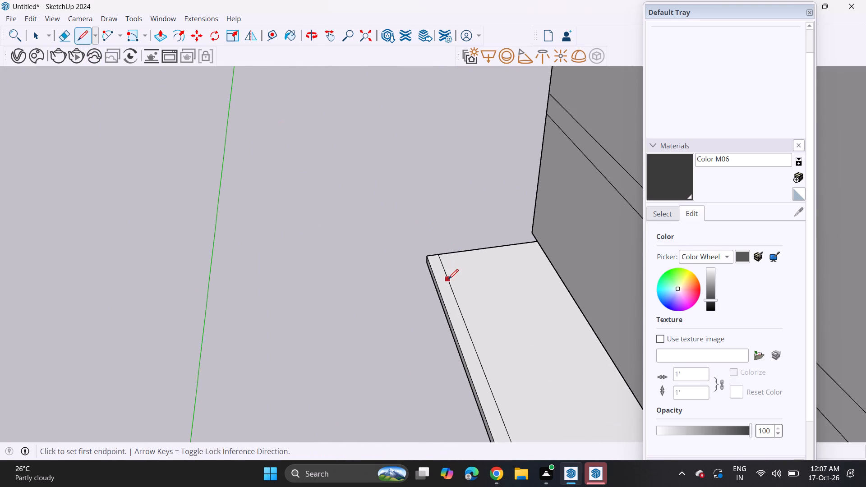
click(442, 266)
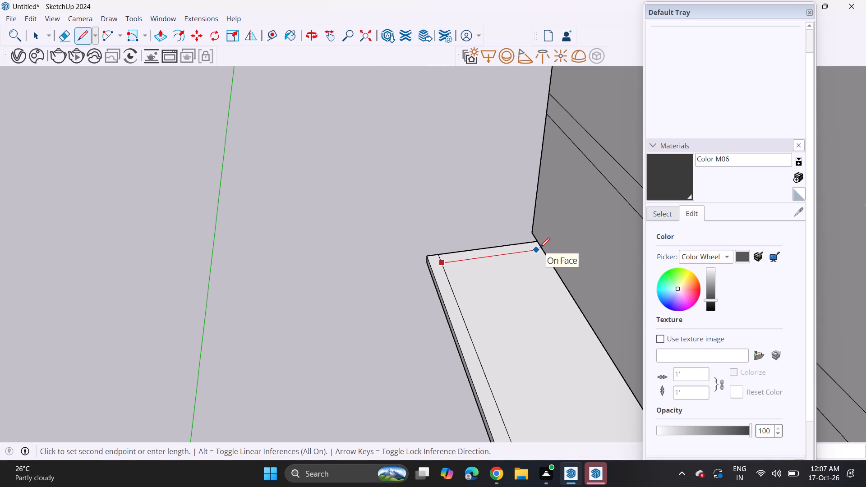
scroll(540, 248, up, 8)
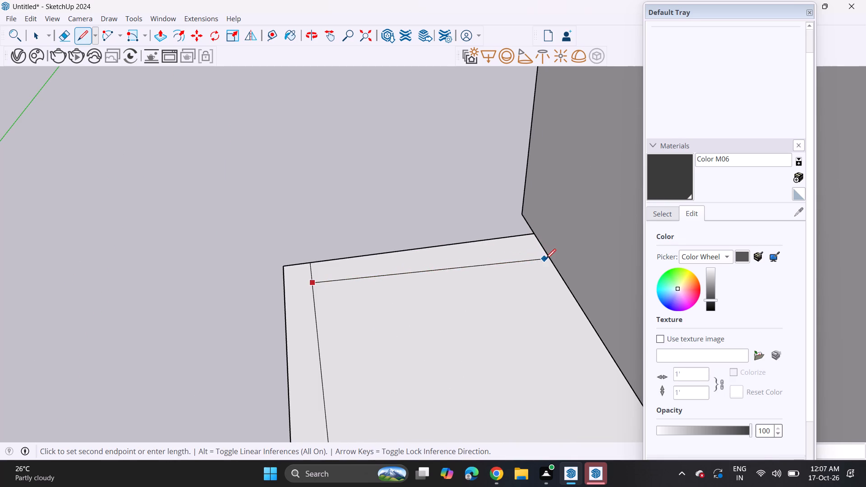
click(533, 258)
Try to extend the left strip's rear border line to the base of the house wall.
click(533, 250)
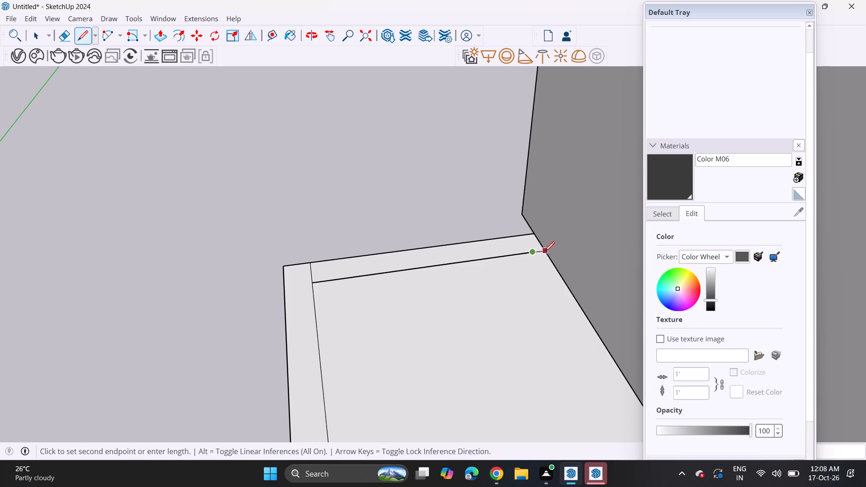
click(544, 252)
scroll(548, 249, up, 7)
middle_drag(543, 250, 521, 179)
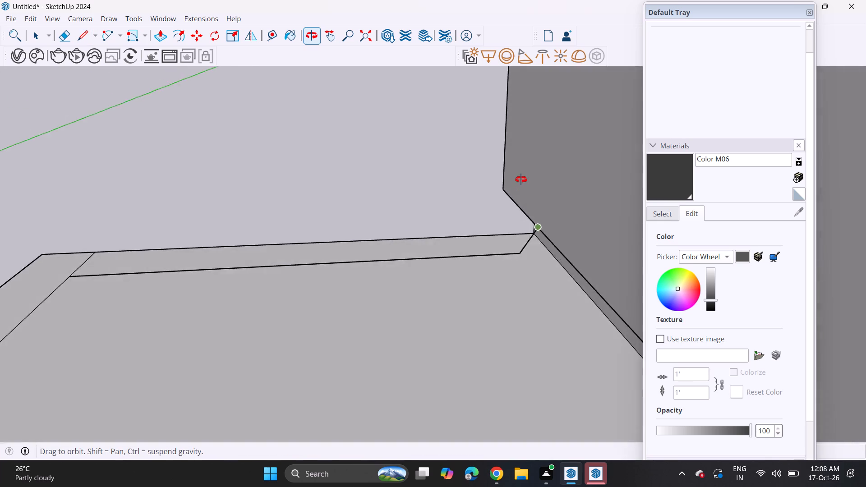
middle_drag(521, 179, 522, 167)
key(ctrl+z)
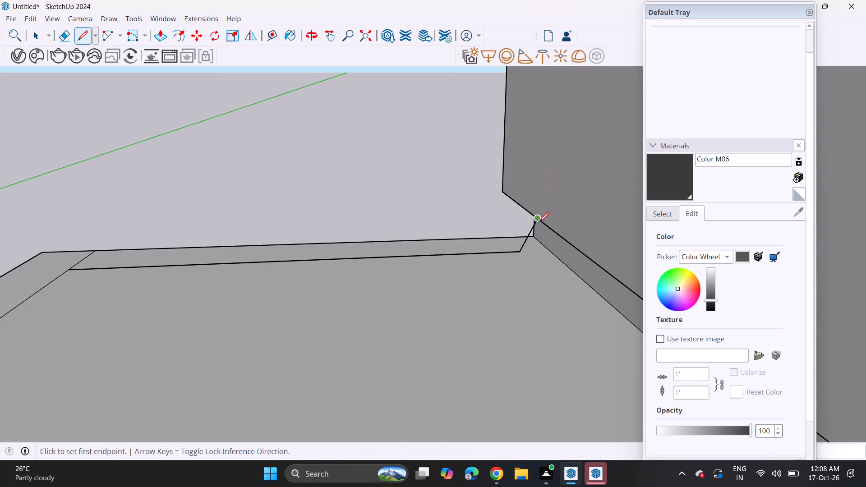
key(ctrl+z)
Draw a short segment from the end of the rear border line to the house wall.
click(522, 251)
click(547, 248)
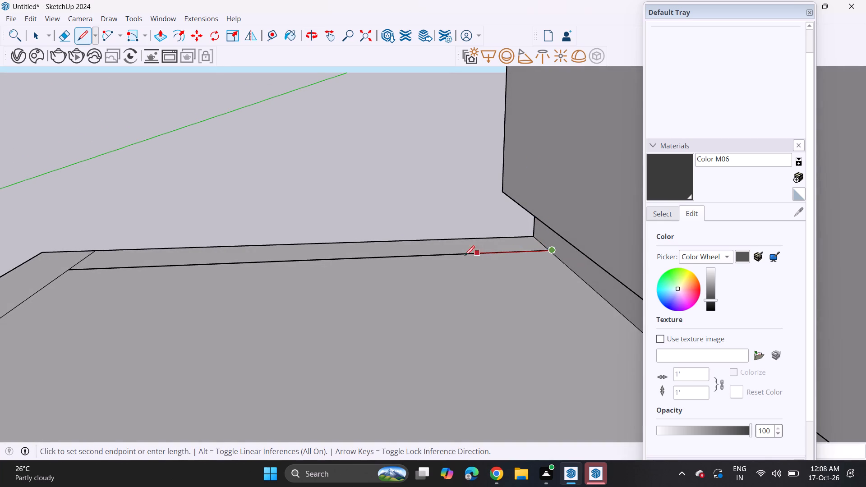
Erase the leftover end of the left side border line between the rear border line and the slab's back edge.
scroll(460, 257, down, 4)
middle_drag(169, 228, 206, 333)
key(space)
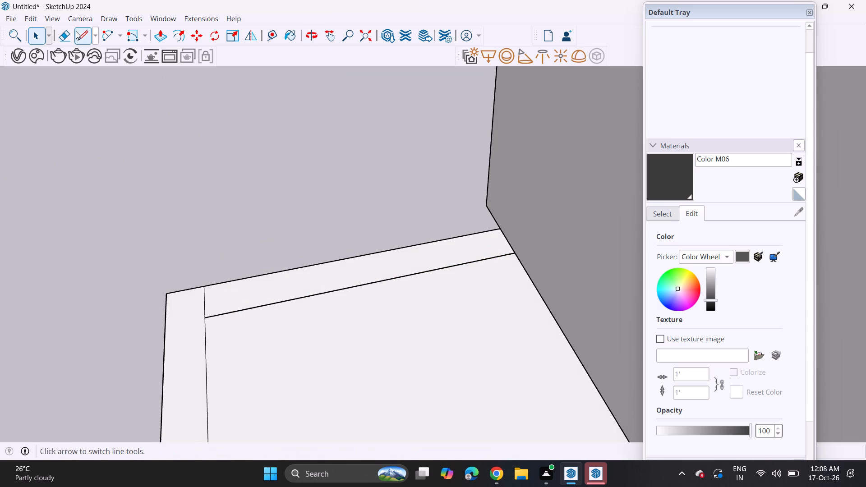
click(64, 30)
click(203, 301)
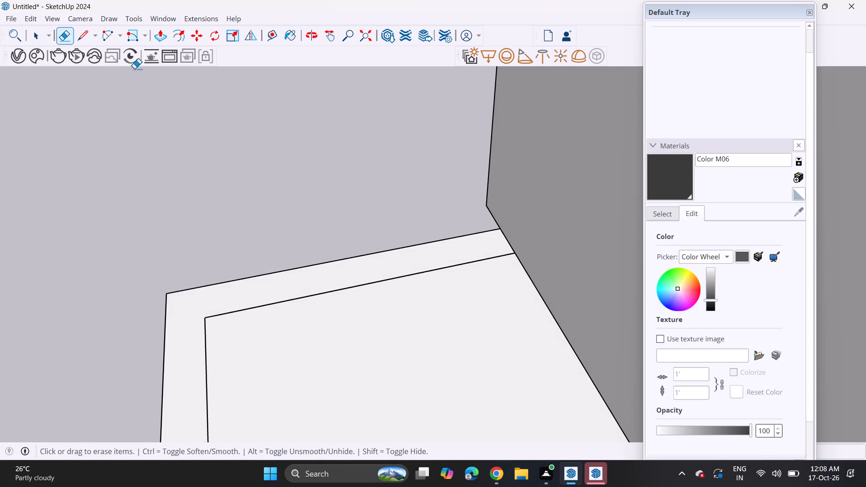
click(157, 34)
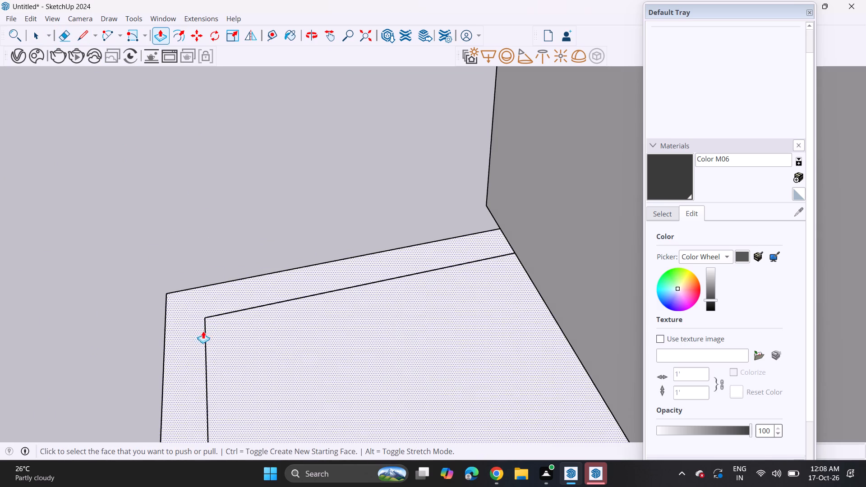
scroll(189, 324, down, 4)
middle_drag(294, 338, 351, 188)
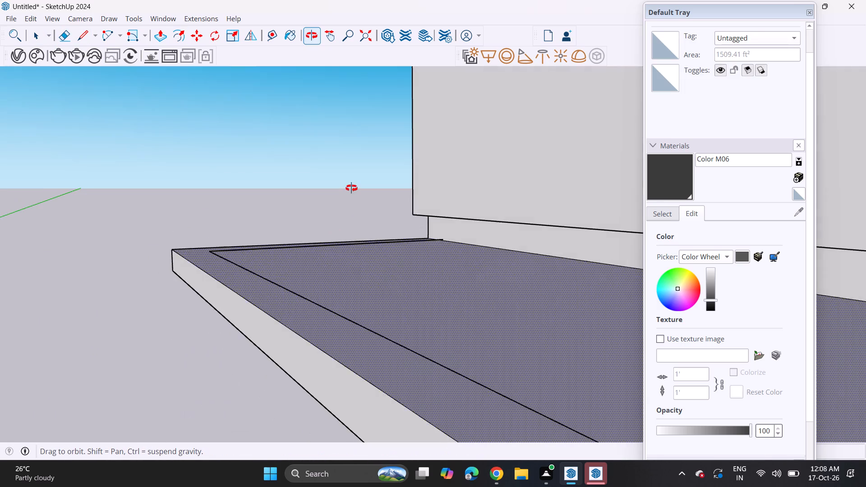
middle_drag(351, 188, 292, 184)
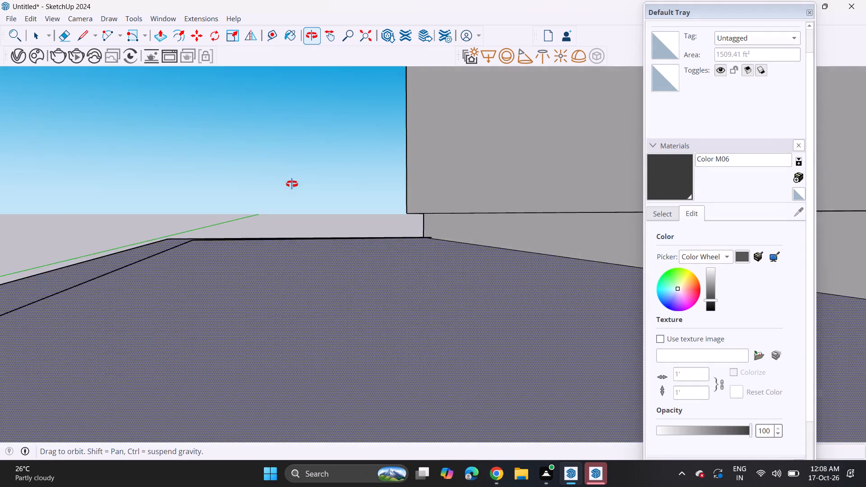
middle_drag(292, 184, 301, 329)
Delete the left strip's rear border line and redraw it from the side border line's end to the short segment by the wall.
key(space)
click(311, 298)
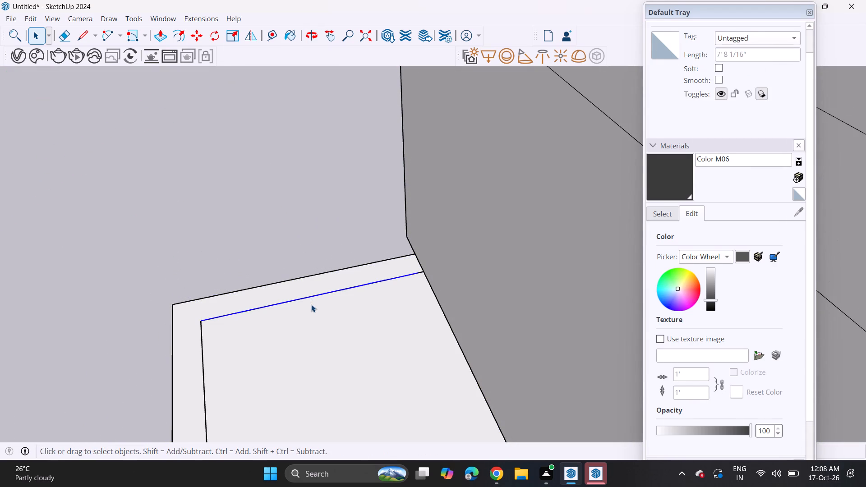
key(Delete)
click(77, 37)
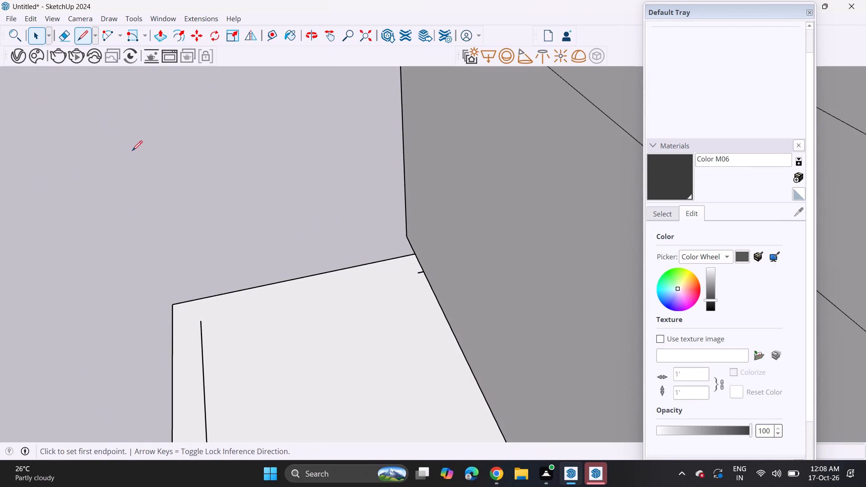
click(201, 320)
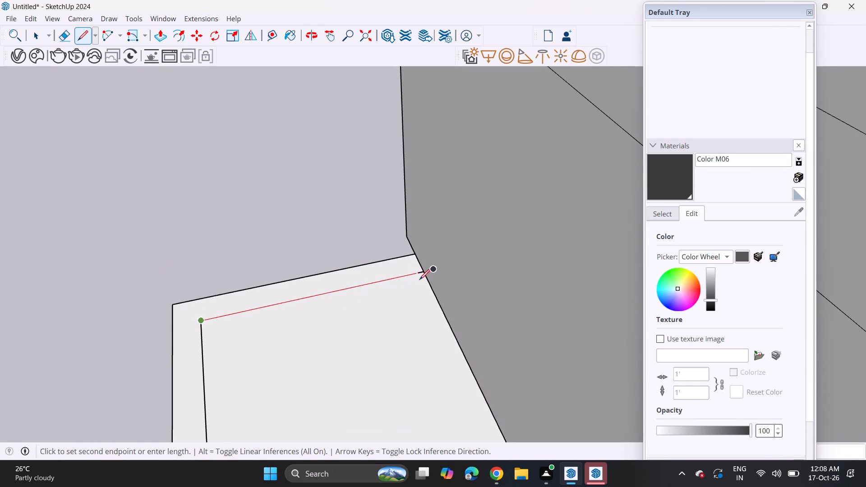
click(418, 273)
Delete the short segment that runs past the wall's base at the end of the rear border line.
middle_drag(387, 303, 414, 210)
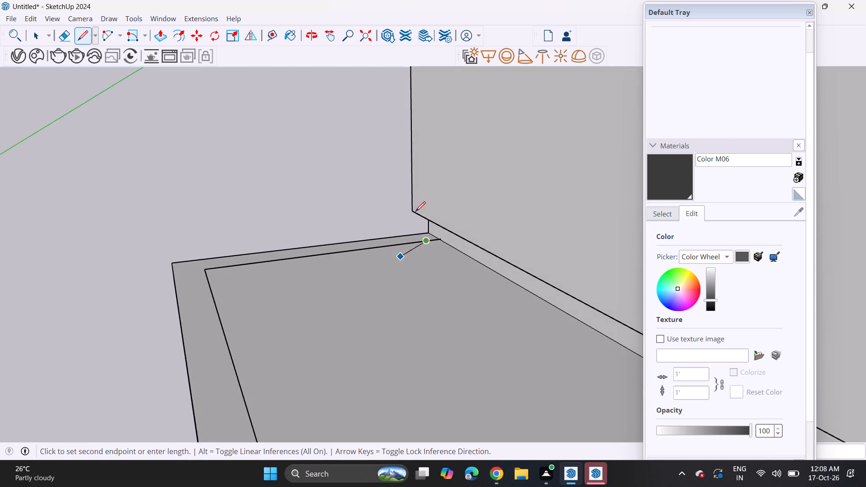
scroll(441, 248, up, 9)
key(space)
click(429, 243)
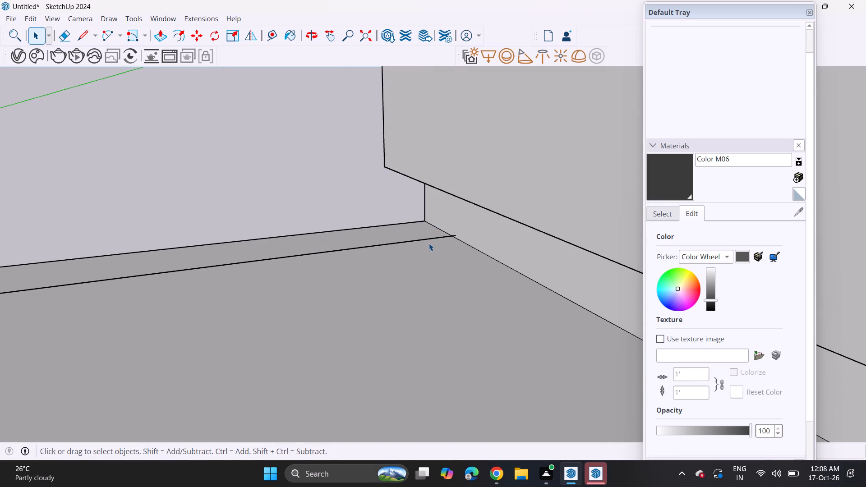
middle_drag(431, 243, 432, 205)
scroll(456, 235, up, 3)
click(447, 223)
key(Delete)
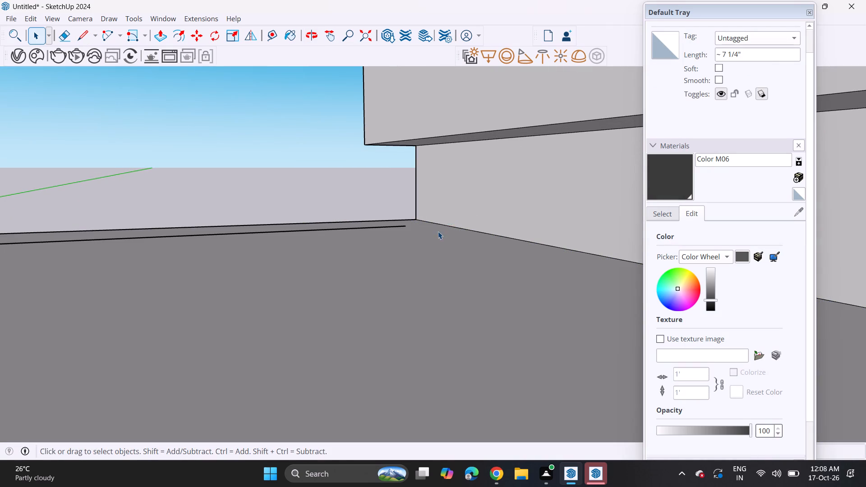
Draw a short line from the open end of the rear border line to the base edge of the house wall.
middle_drag(437, 234, 434, 356)
click(89, 30)
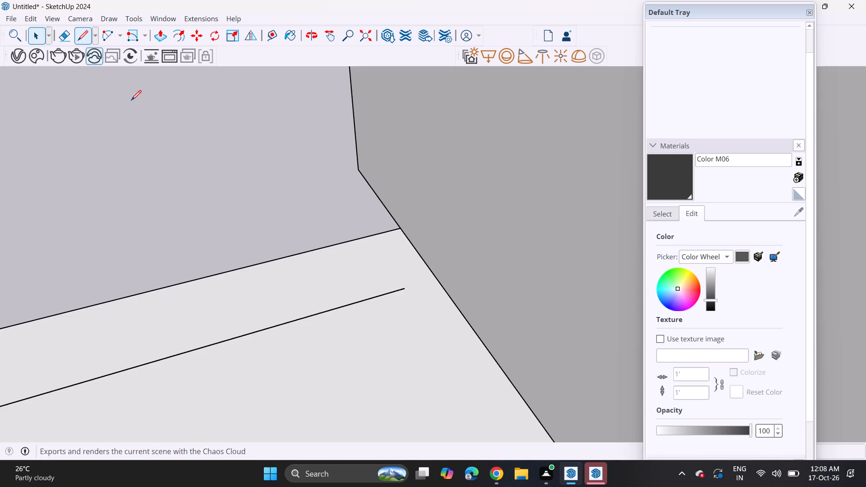
middle_drag(324, 407, 365, 357)
click(415, 280)
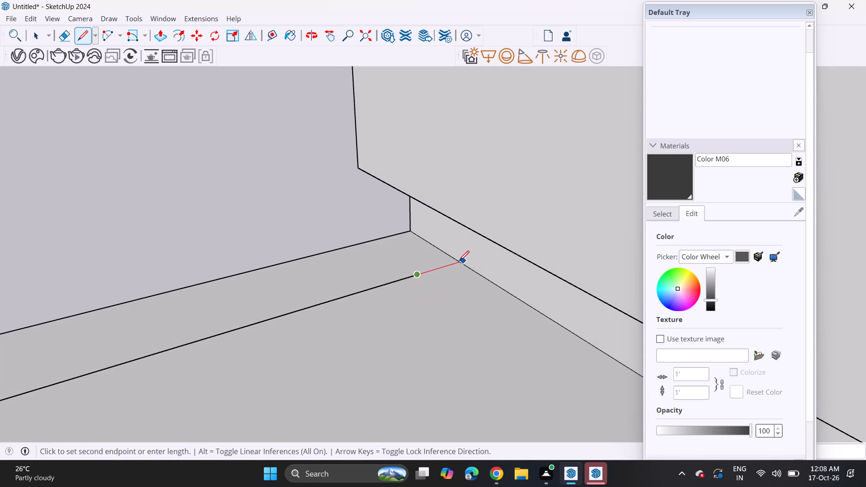
click(459, 261)
Delete the short line running into the house wall's base and the left strip's rear border line beside it.
key(space)
click(388, 258)
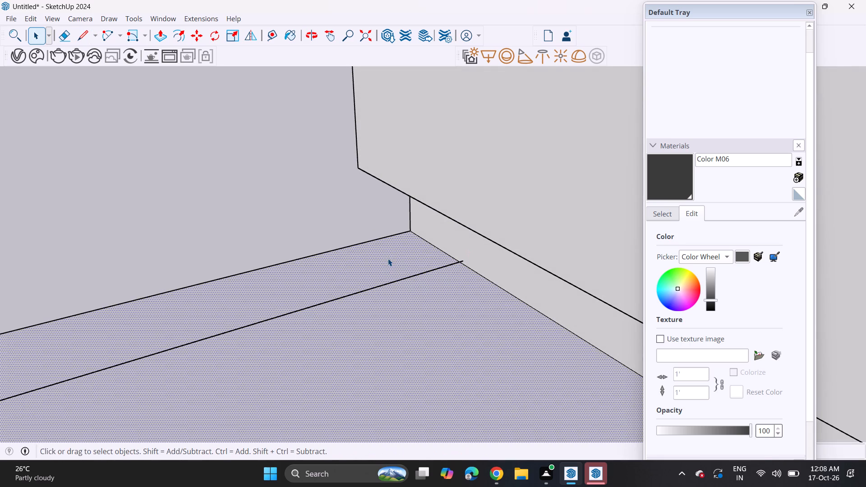
middle_drag(415, 290, 410, 204)
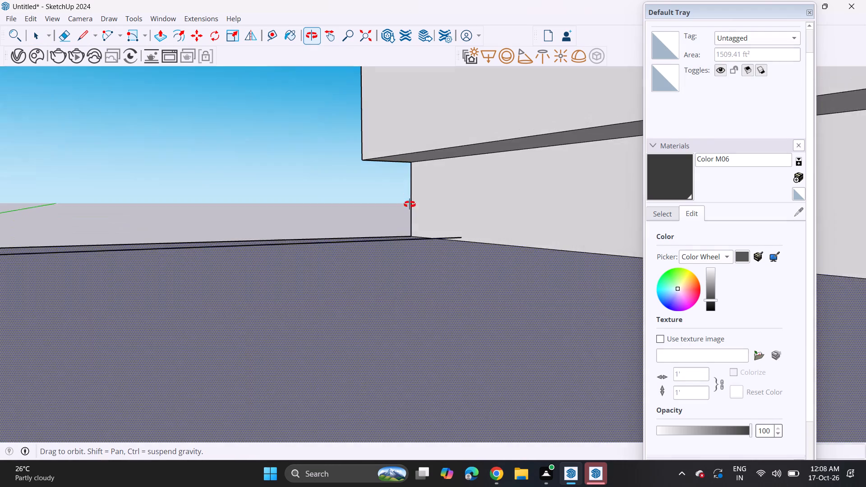
middle_drag(410, 204, 410, 208)
click(432, 241)
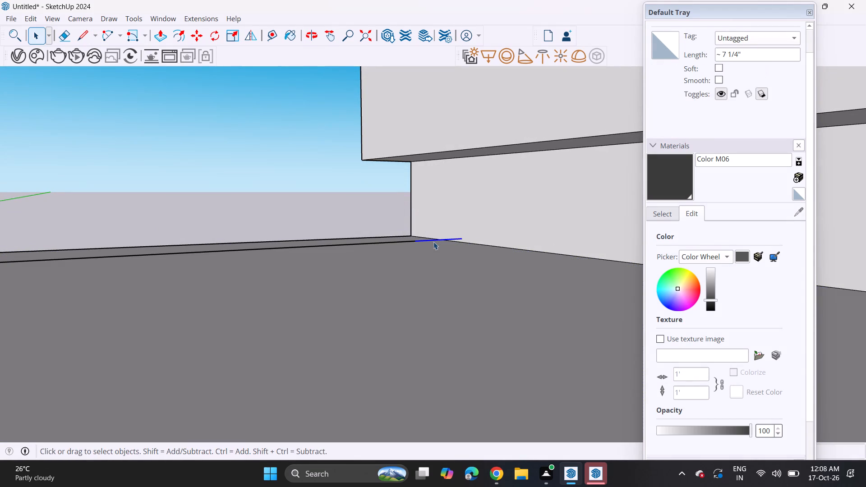
key(Delete)
click(410, 240)
key(Delete)
Draw a short line extending the left side border line from its open end to the slab's back edge.
middle_drag(410, 242, 416, 285)
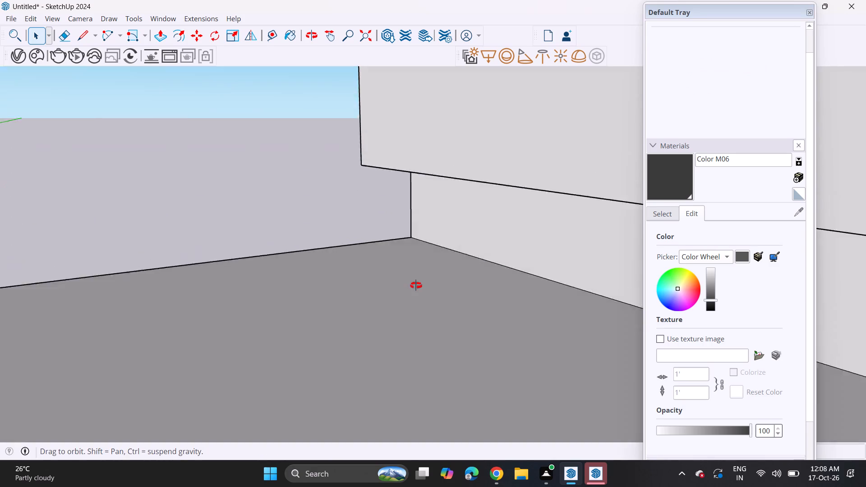
middle_drag(416, 285, 386, 359)
scroll(353, 366, down, 12)
scroll(297, 329, down, 2)
shift+middle_drag(273, 327, 346, 255)
scroll(233, 331, up, 1)
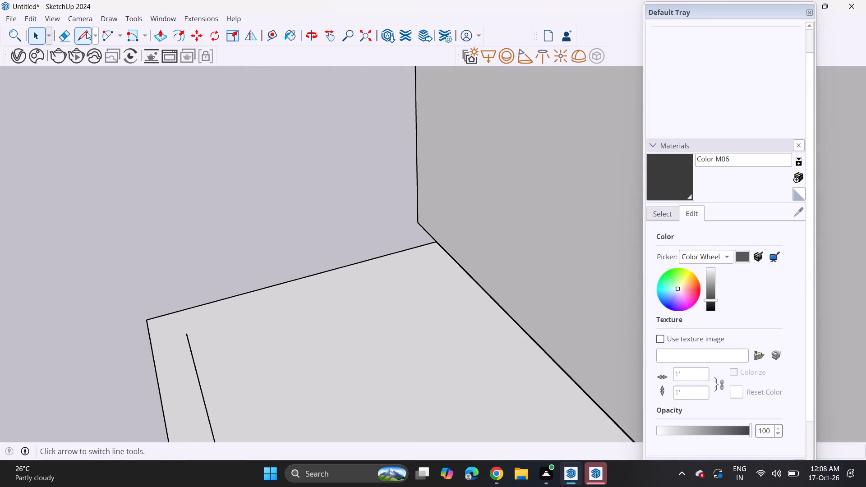
click(86, 32)
click(188, 334)
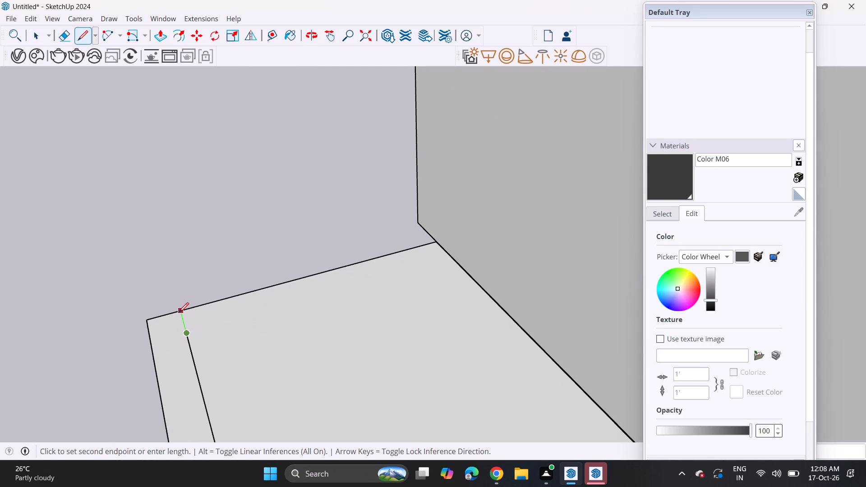
click(179, 312)
key(space)
Push/Pull the slab's left side border strip up into a boundary wall and raise the right side strip by the same height.
scroll(219, 347, down, 8)
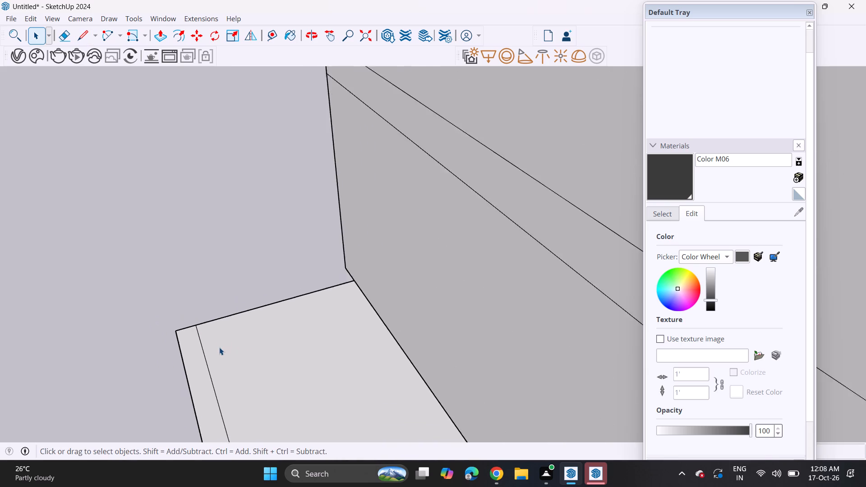
scroll(219, 347, down, 5)
middle_drag(238, 367, 185, 254)
scroll(173, 244, down, 10)
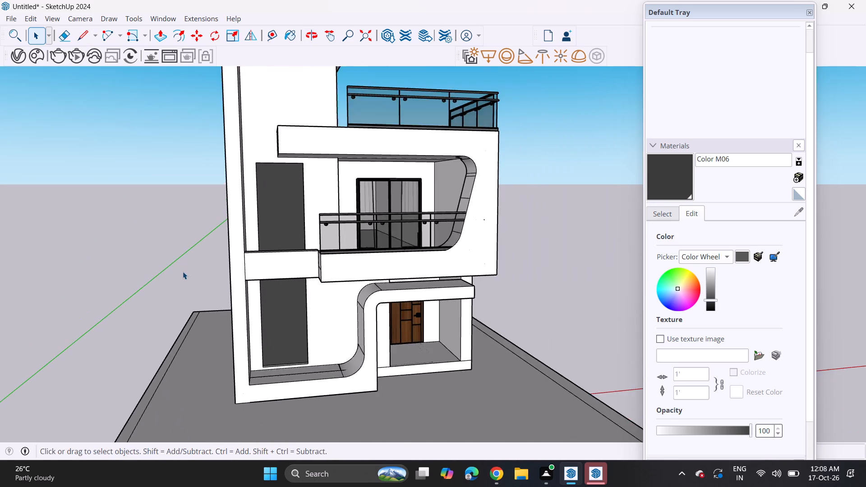
scroll(183, 271, down, 5)
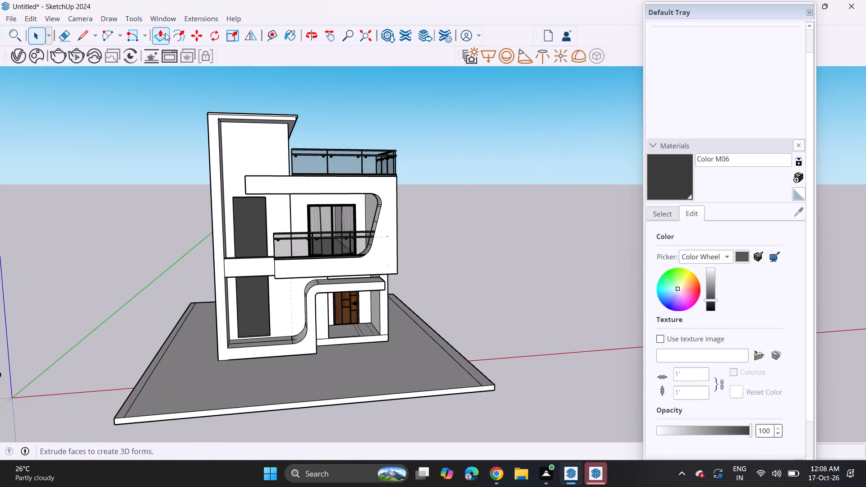
click(165, 33)
click(165, 344)
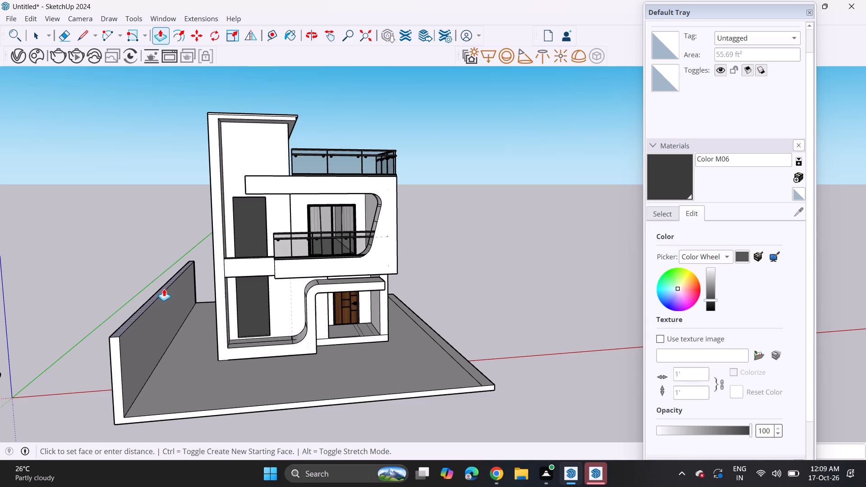
click(165, 285)
middle_drag(504, 318, 469, 311)
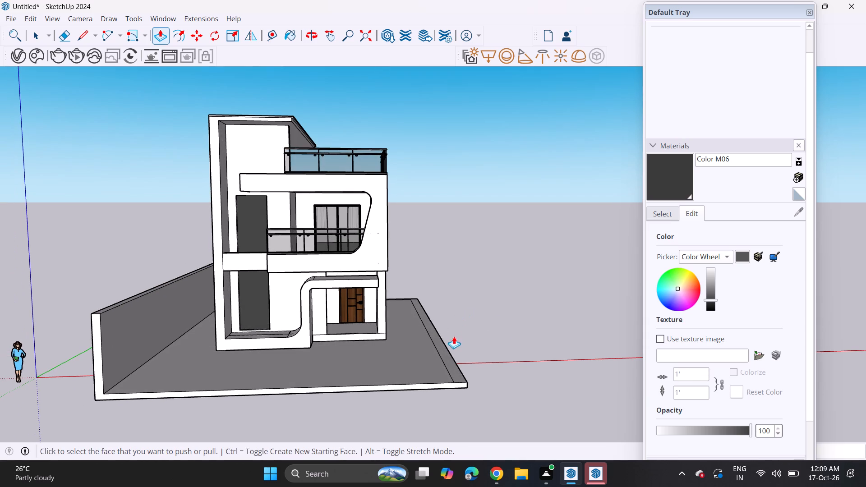
double_click(445, 354)
Draw a rear border line across the left strip of the slab, from the house's base to the left boundary wall's inner face.
middle_drag(492, 350, 493, 335)
middle_drag(219, 342, 504, 359)
middle_drag(62, 343, 454, 345)
shift+middle_drag(445, 363, 383, 215)
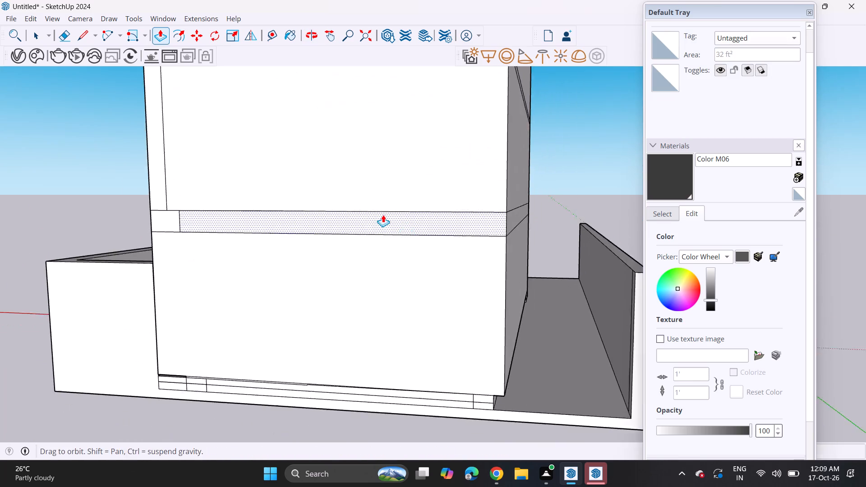
shift+middle_drag(383, 215, 384, 217)
scroll(384, 217, up, 1)
middle_drag(383, 214, 387, 245)
scroll(395, 246, down, 7)
shift+middle_drag(406, 289, 319, 257)
middle_drag(315, 256, 323, 299)
click(84, 36)
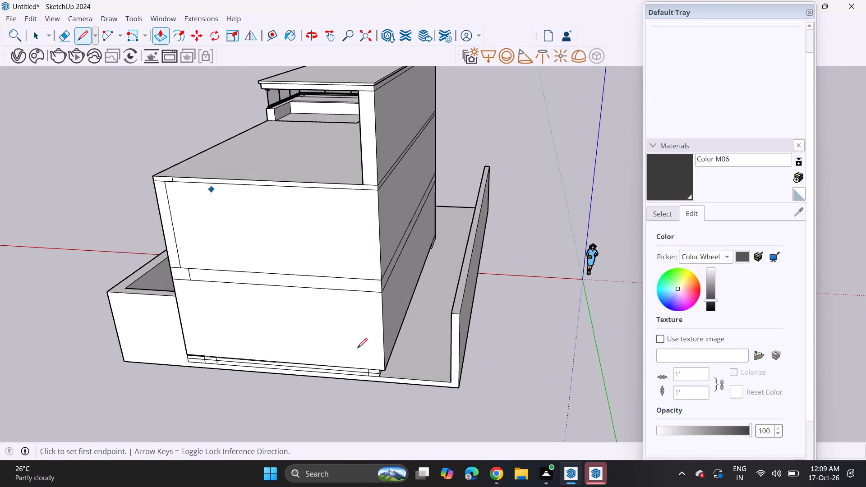
scroll(395, 395, up, 11)
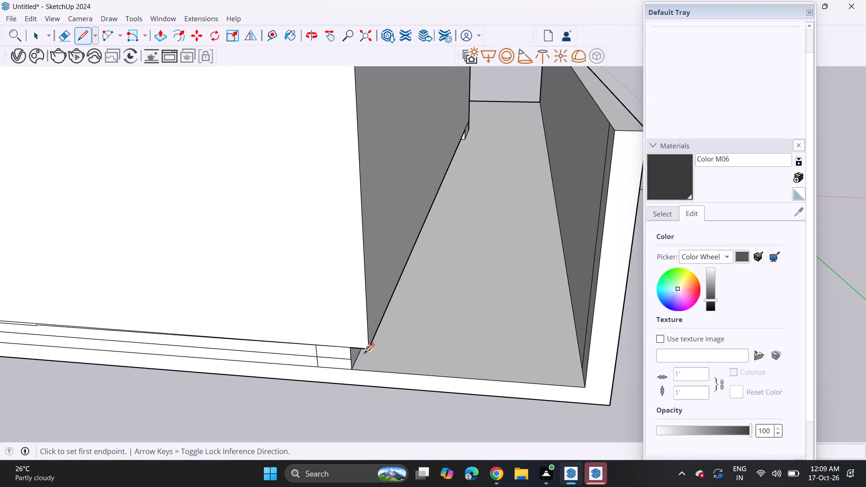
click(363, 355)
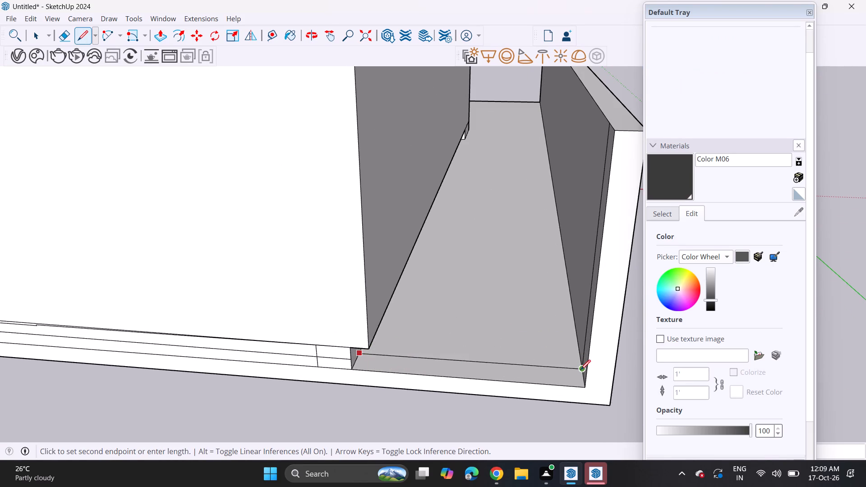
click(580, 370)
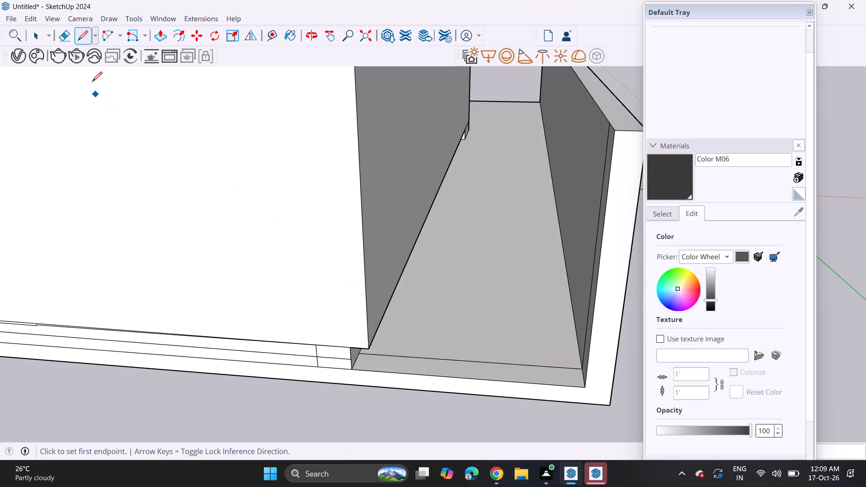
Push/Pull the new rear border strip up to the top of the left boundary wall.
click(165, 31)
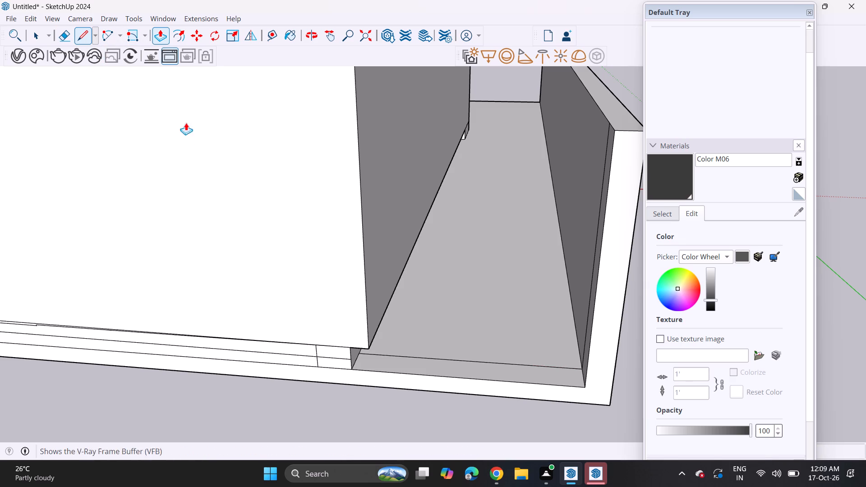
click(409, 366)
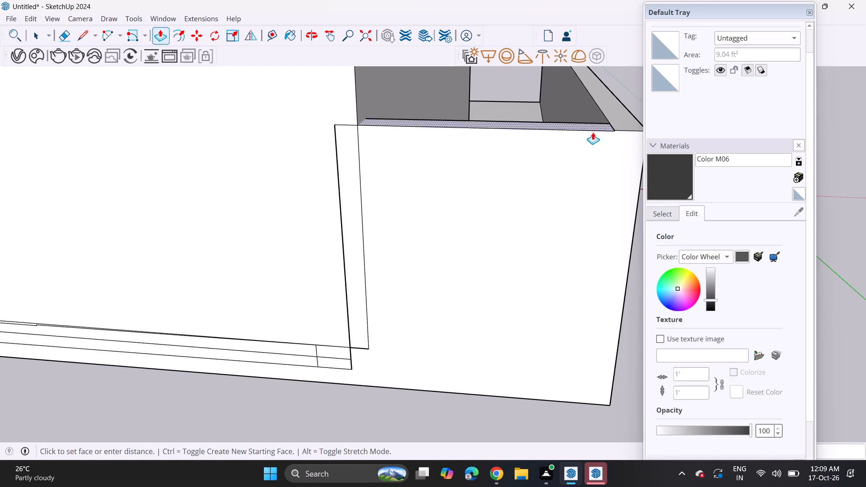
click(616, 131)
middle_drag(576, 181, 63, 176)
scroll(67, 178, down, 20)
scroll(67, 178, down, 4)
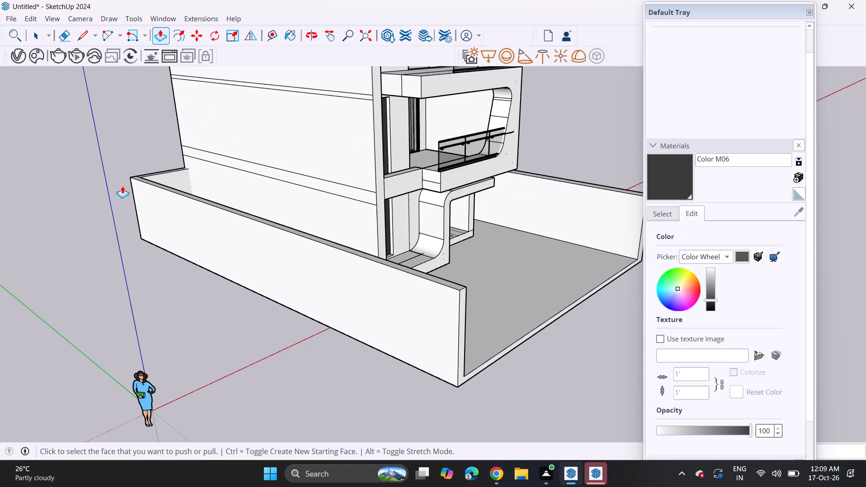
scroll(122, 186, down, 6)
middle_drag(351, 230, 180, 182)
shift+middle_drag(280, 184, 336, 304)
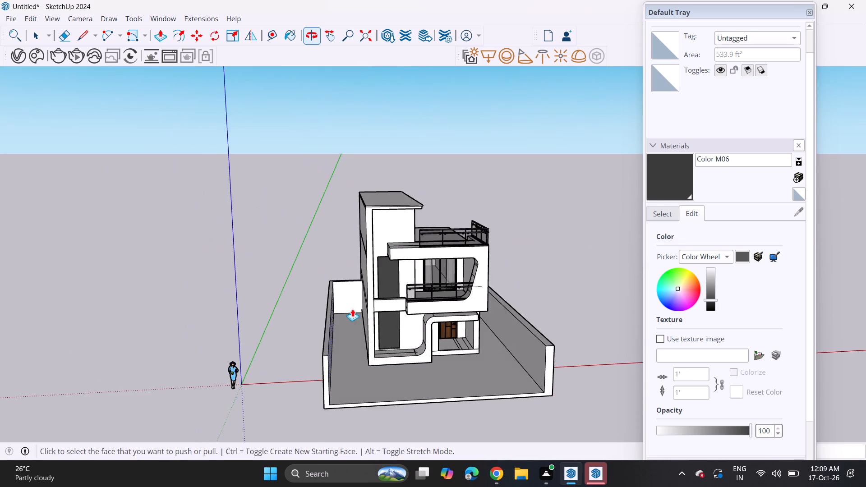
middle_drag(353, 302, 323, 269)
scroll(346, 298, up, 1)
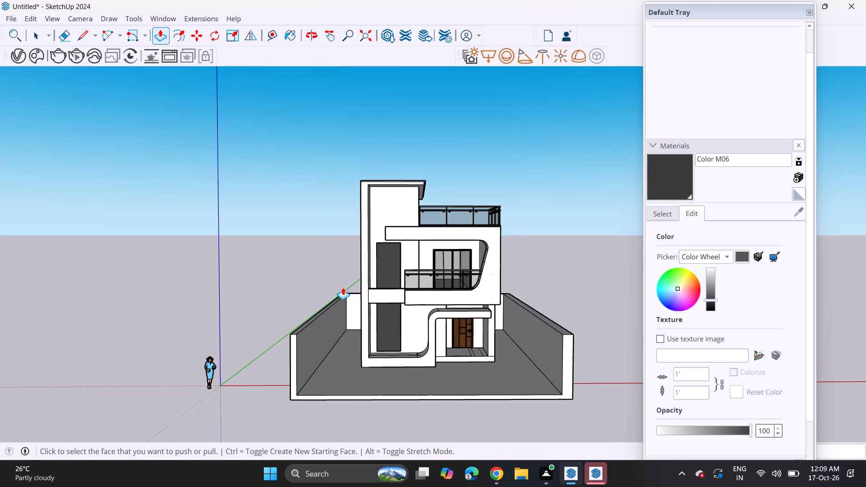
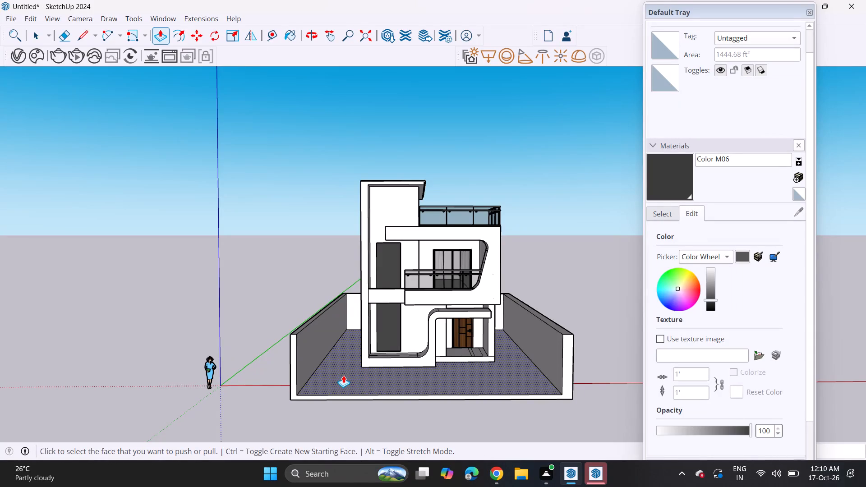
Draw a rectangular strip on the slab along the house's front base, from the left boundary wall to the curved frame's front corner.
middle_drag(360, 352, 360, 394)
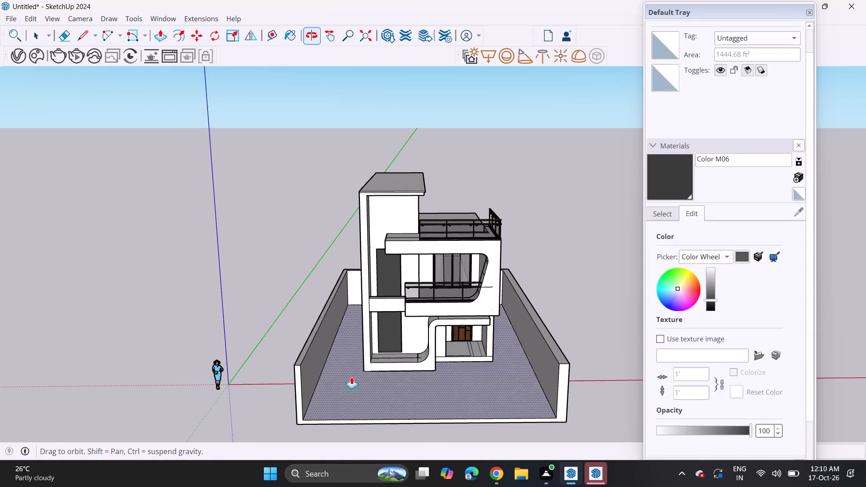
click(143, 37)
click(149, 49)
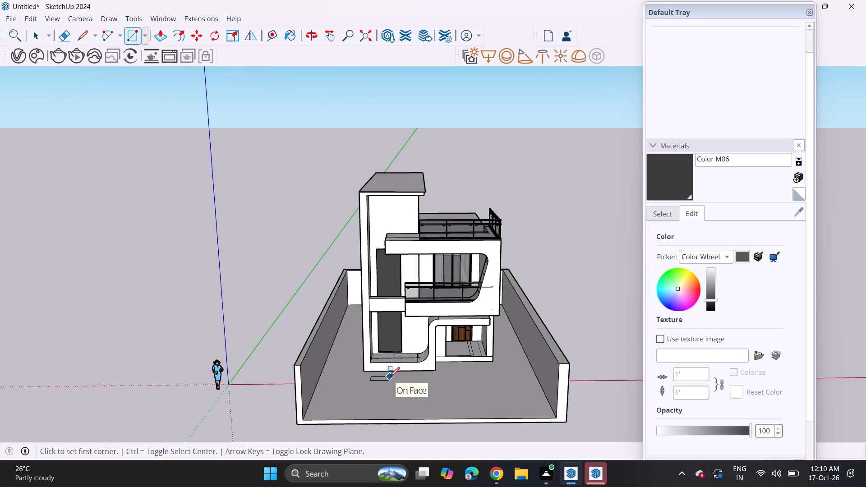
scroll(390, 377, down, 3)
shift+middle_drag(390, 377, 336, 294)
middle_drag(333, 298, 342, 376)
scroll(371, 321, up, 8)
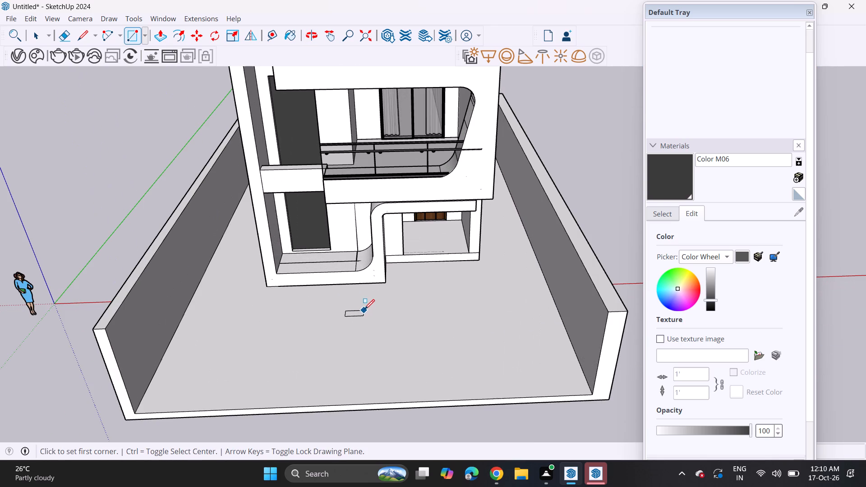
scroll(361, 295, up, 4)
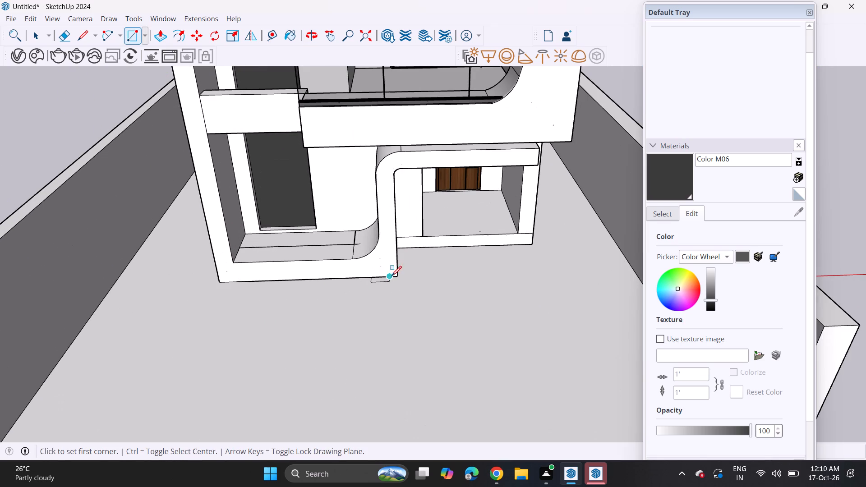
click(394, 278)
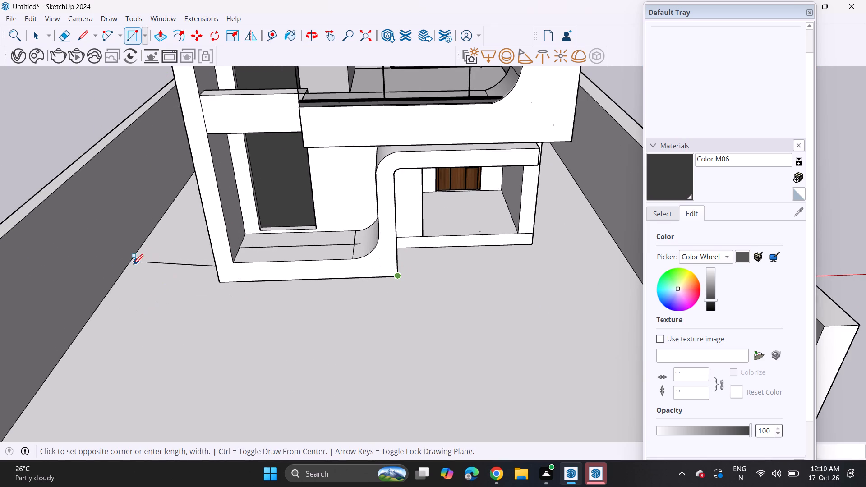
click(113, 286)
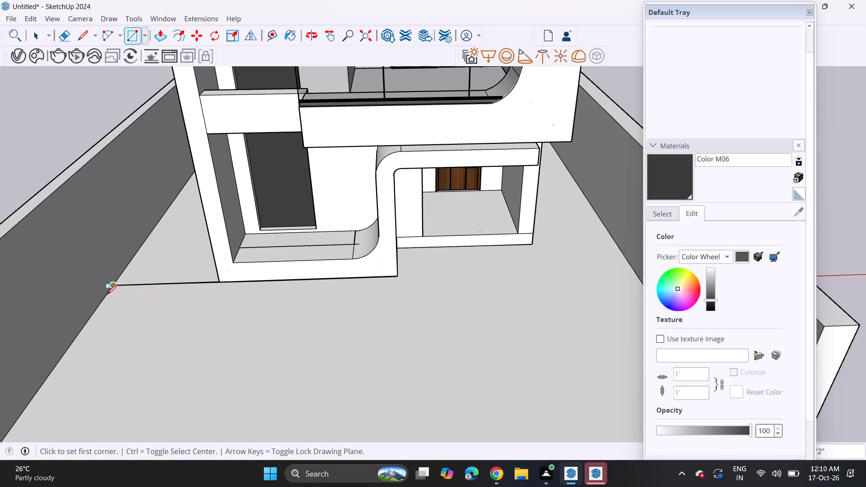
click(83, 324)
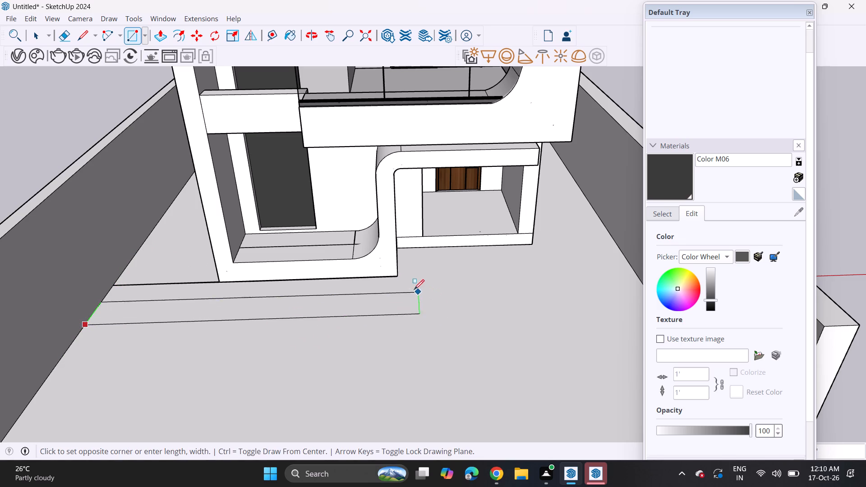
click(397, 278)
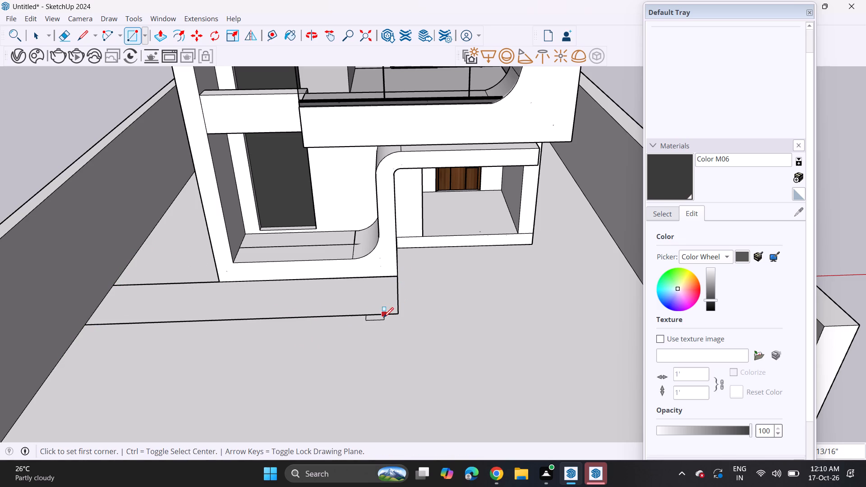
key(space)
Push/Pull the right boundary wall's inner face toward the house and its outer face inward, shifting the thin wall closer to the house.
scroll(379, 319, down, 3)
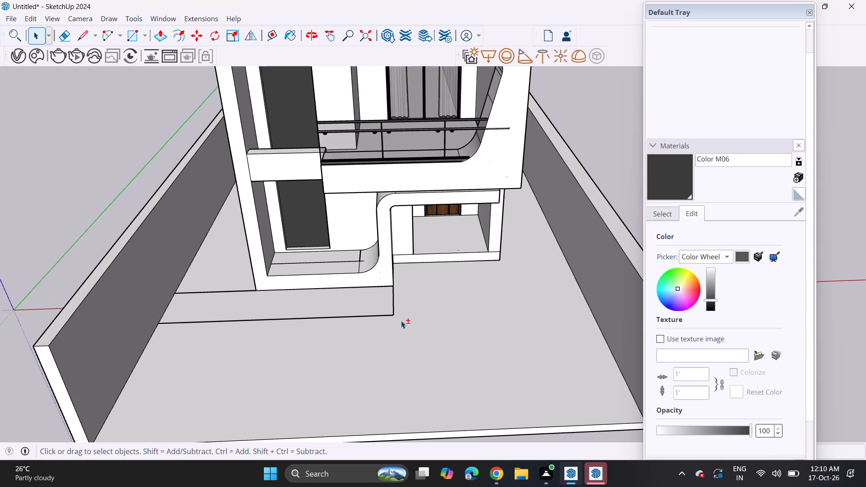
shift+middle_drag(401, 321, 348, 317)
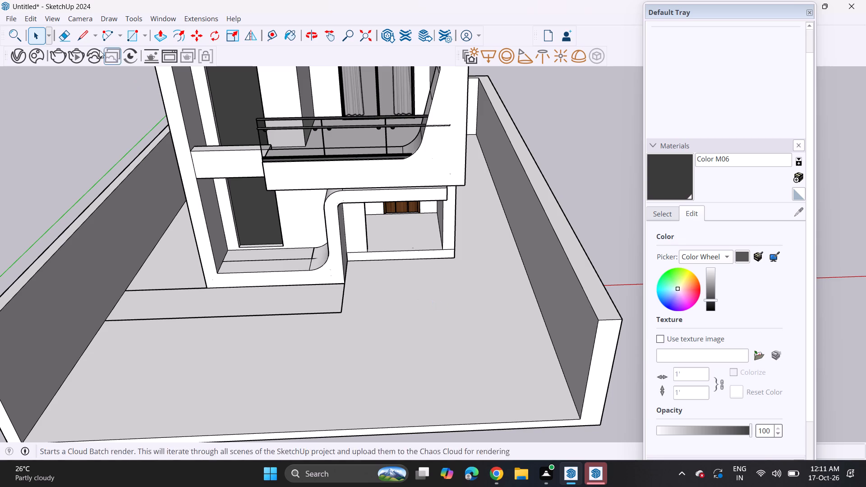
click(155, 39)
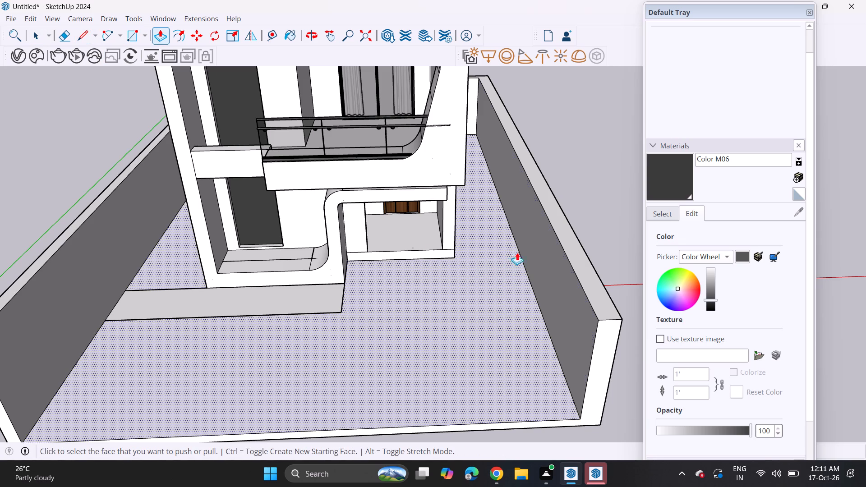
click(538, 242)
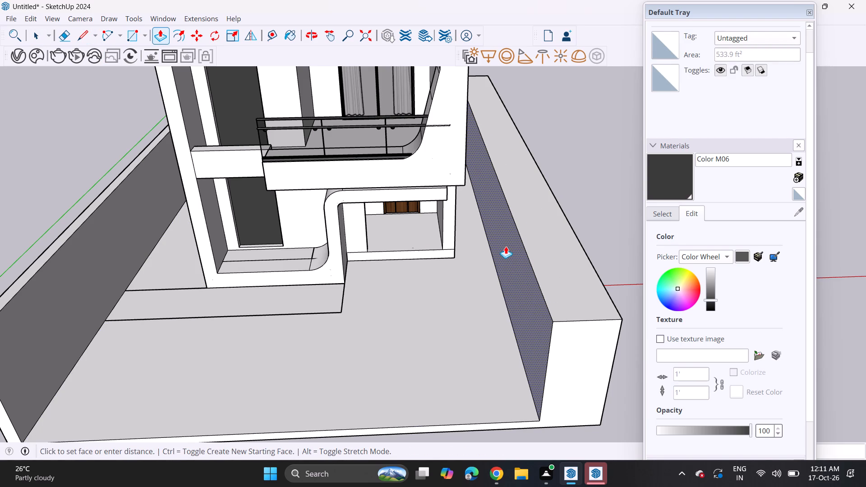
click(506, 246)
middle_drag(548, 261, 428, 231)
click(507, 304)
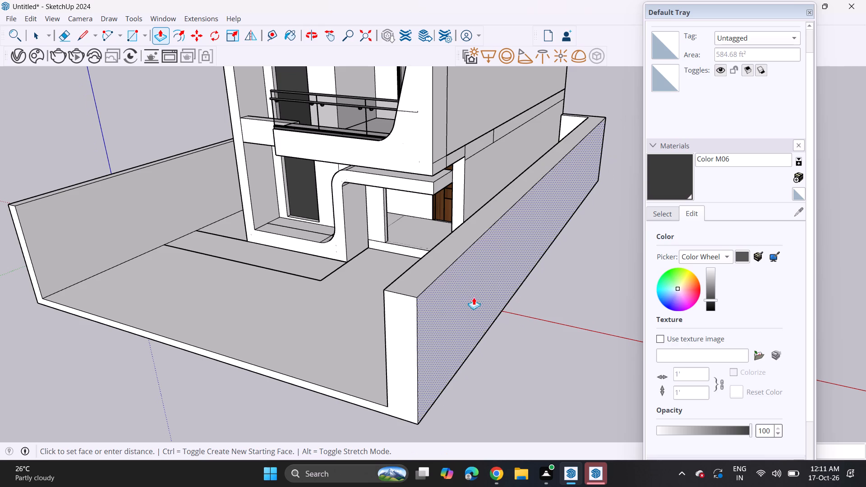
click(461, 292)
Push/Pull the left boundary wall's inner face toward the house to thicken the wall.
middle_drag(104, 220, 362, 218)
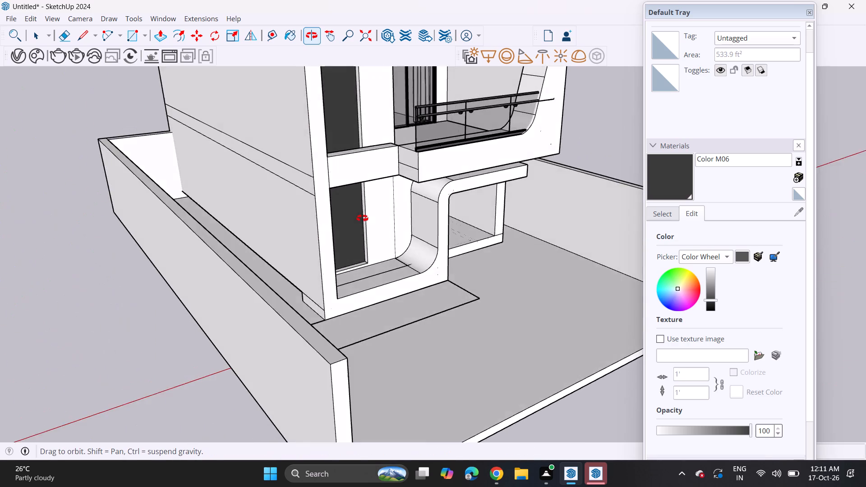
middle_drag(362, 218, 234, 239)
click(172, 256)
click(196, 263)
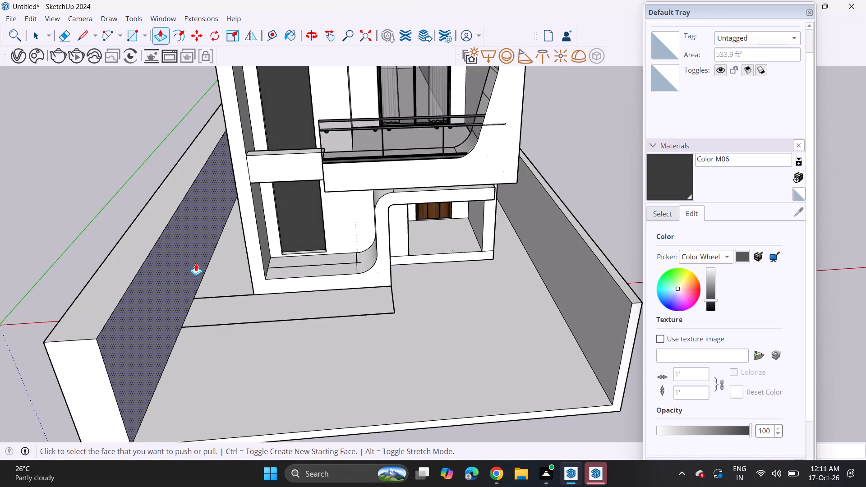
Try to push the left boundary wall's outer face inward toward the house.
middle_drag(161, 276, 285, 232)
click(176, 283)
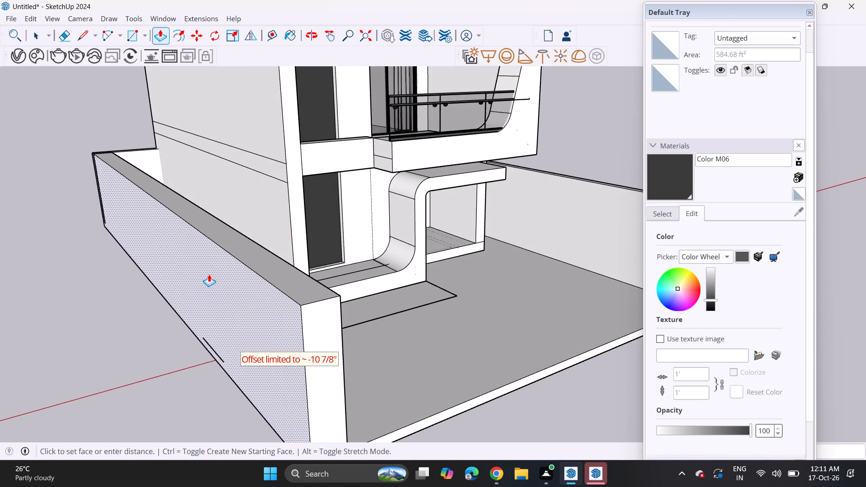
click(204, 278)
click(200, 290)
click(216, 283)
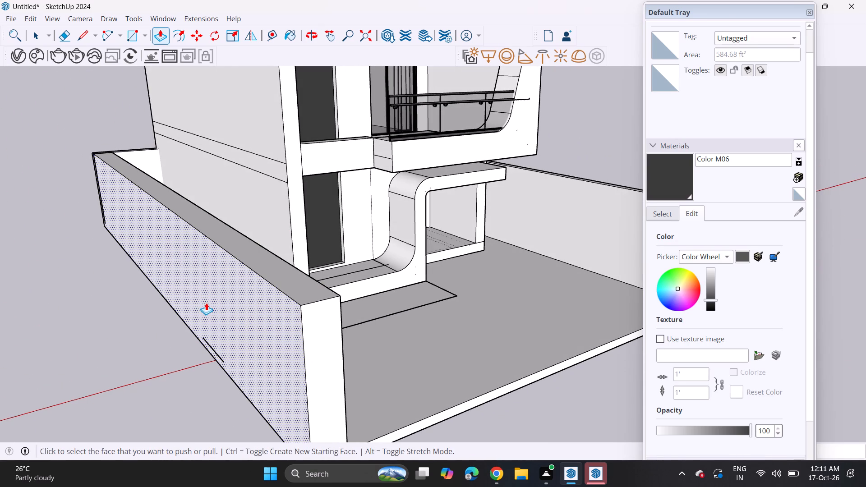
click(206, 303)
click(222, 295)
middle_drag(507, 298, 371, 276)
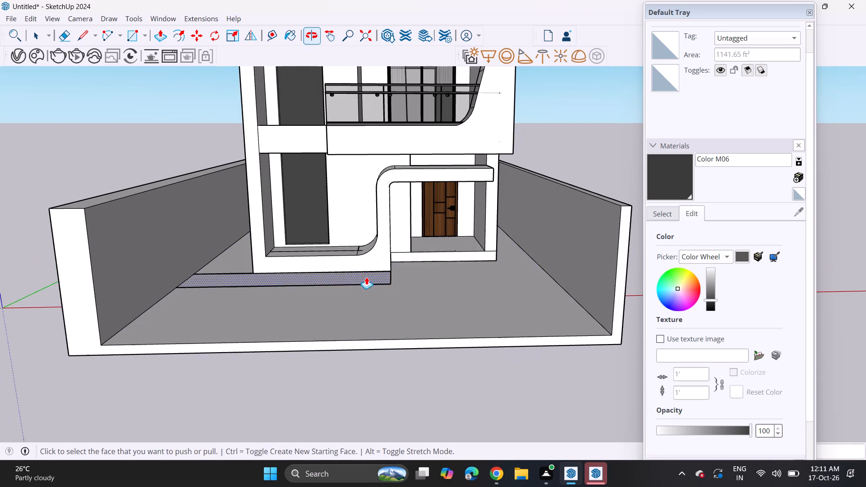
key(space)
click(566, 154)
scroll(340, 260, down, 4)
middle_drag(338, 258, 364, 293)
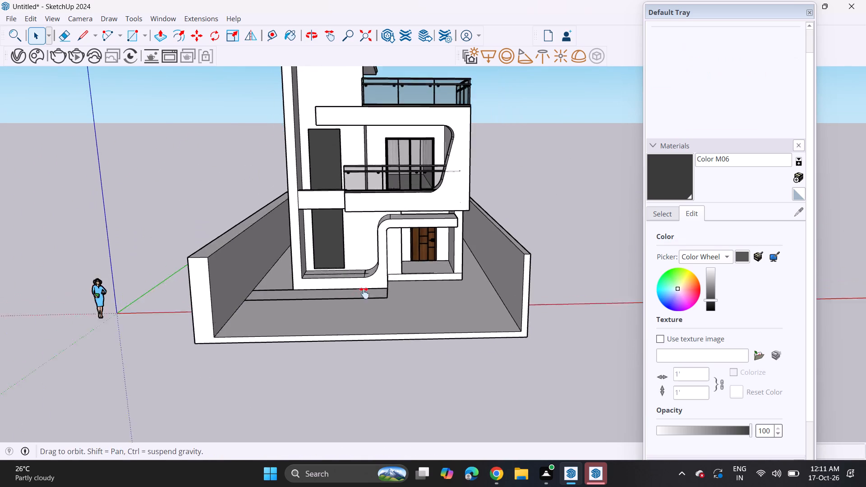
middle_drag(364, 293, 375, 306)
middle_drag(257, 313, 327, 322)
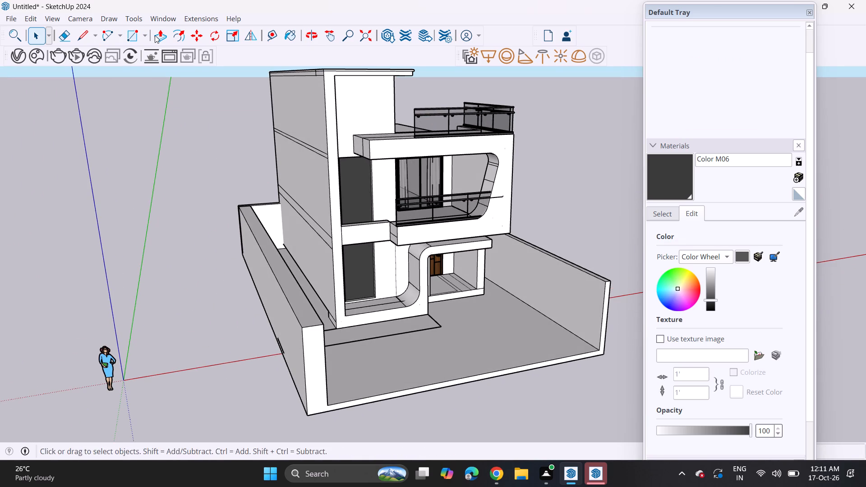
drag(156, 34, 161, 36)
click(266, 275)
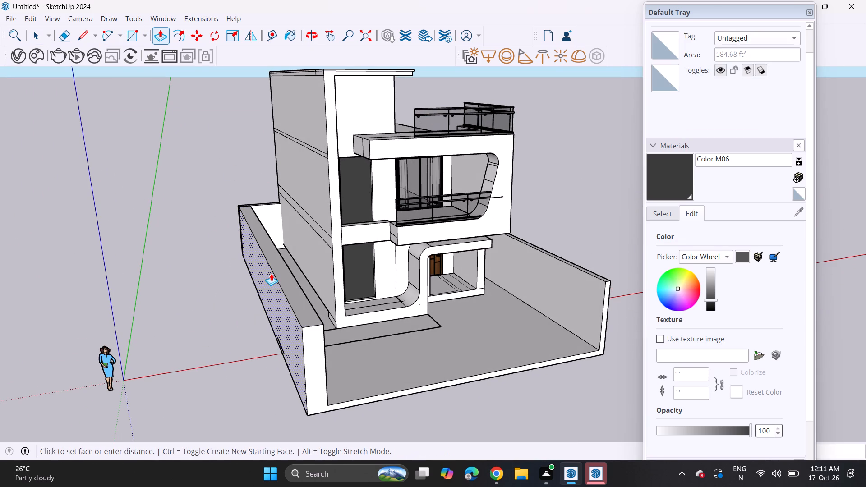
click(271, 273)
Push/Pull the left boundary wall's inner face back outward so the wall is about as thin as the right one.
scroll(276, 327, up, 5)
middle_drag(280, 332, 203, 286)
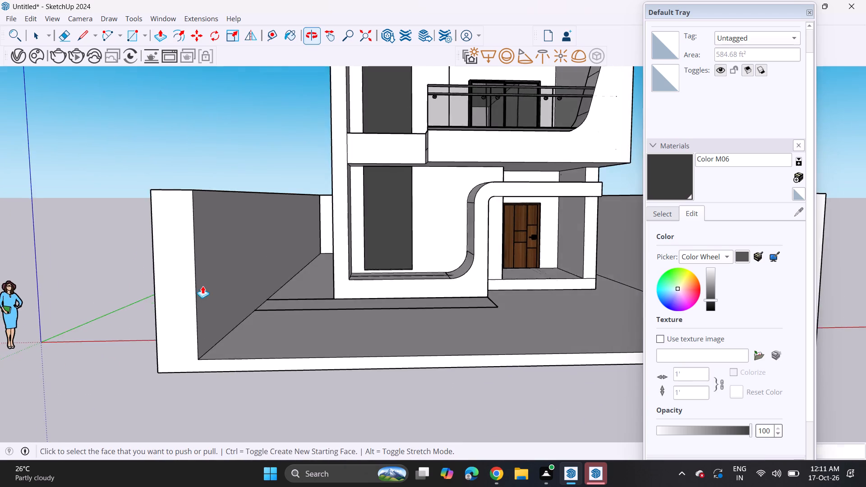
scroll(201, 287, down, 4)
shift+middle_drag(225, 282, 204, 341)
scroll(202, 335, down, 4)
shift+middle_drag(255, 321, 293, 320)
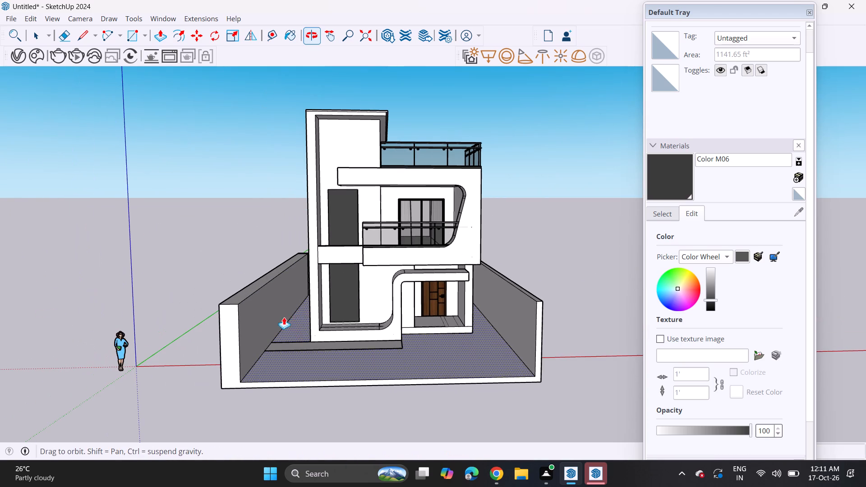
click(252, 322)
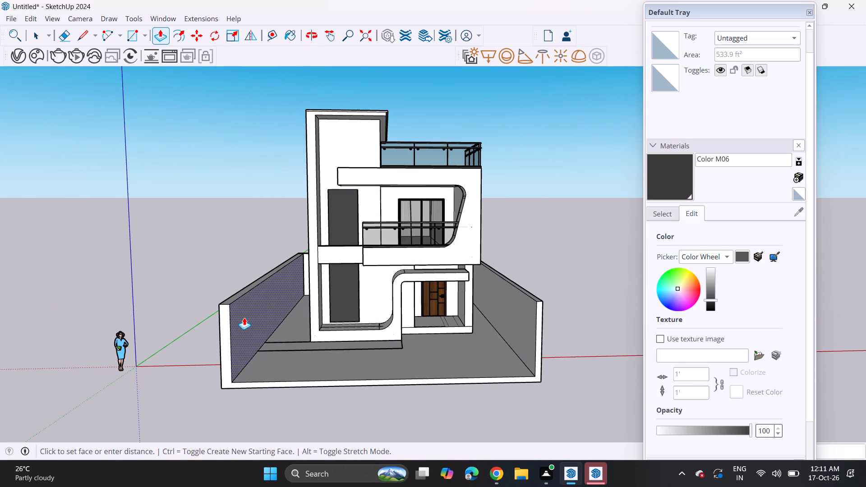
click(244, 317)
Delete the overlapping lines crossing the slab between the left boundary wall and the house's front-left corner, undoing any deletion of the slab face.
middle_drag(316, 338, 307, 350)
scroll(269, 335, up, 1)
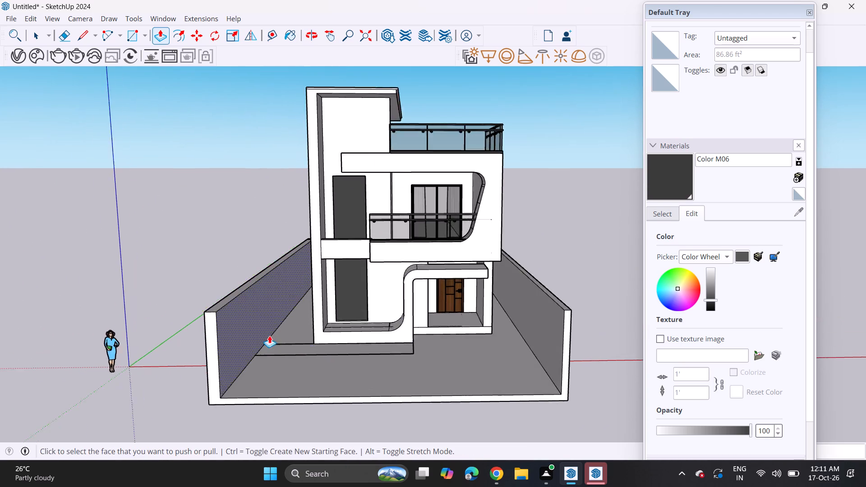
scroll(269, 335, up, 5)
key(space)
click(297, 347)
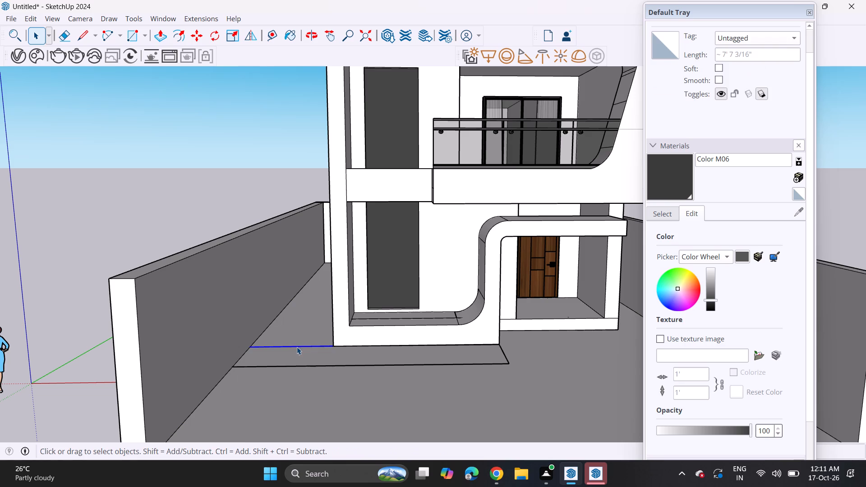
key(Delete)
click(297, 347)
key(Delete)
click(297, 347)
key(Delete)
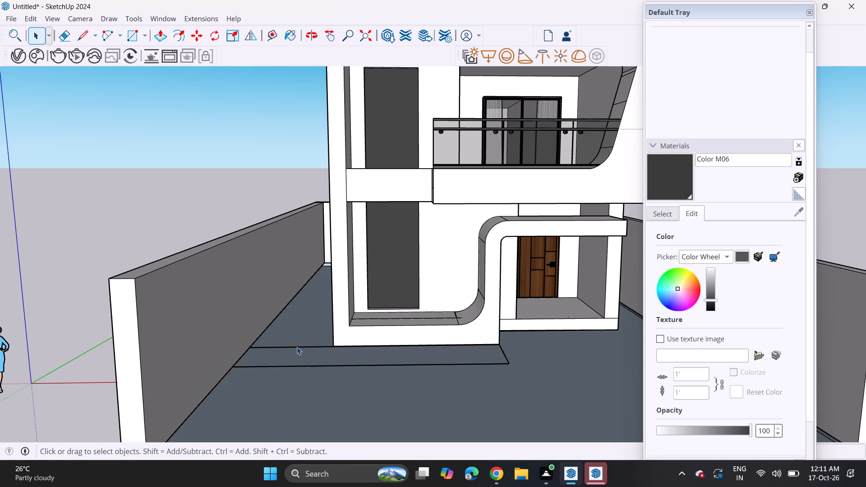
key(ctrl+z)
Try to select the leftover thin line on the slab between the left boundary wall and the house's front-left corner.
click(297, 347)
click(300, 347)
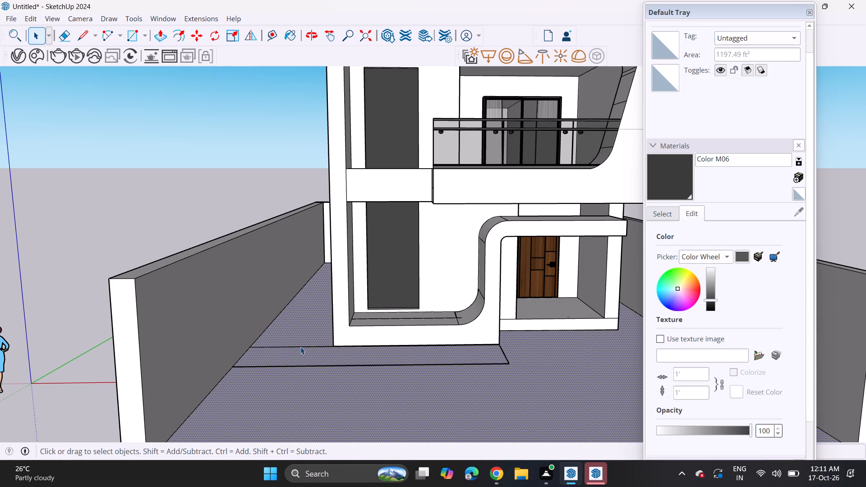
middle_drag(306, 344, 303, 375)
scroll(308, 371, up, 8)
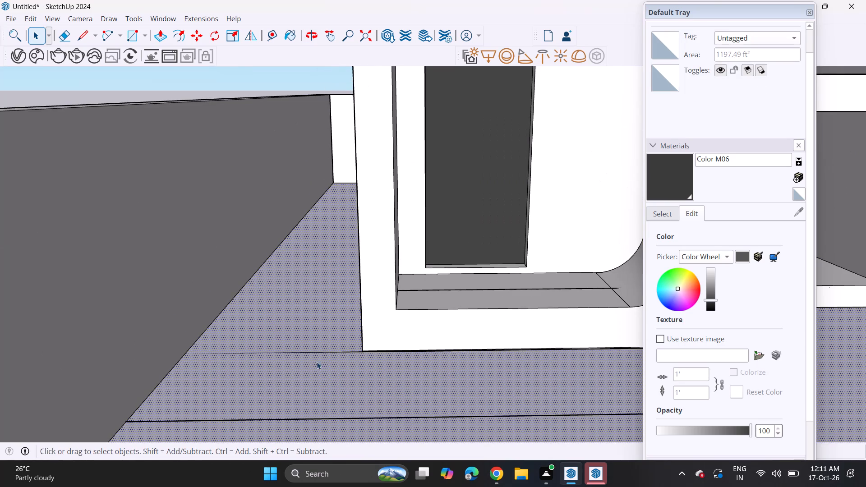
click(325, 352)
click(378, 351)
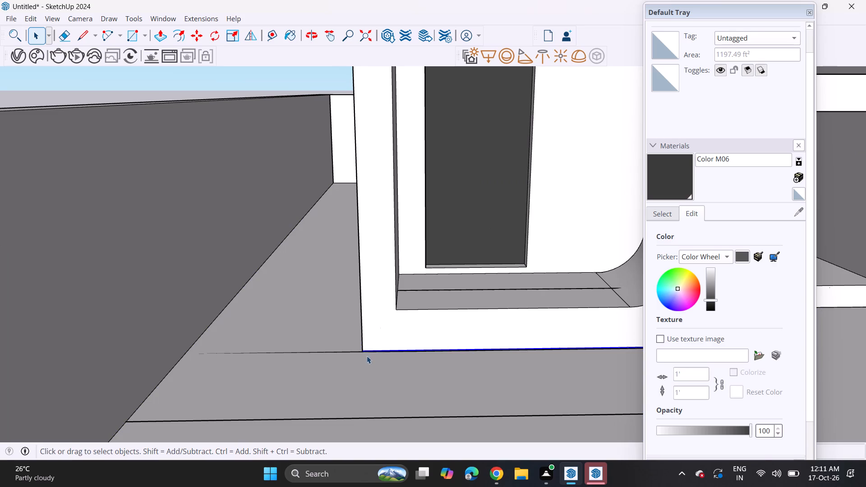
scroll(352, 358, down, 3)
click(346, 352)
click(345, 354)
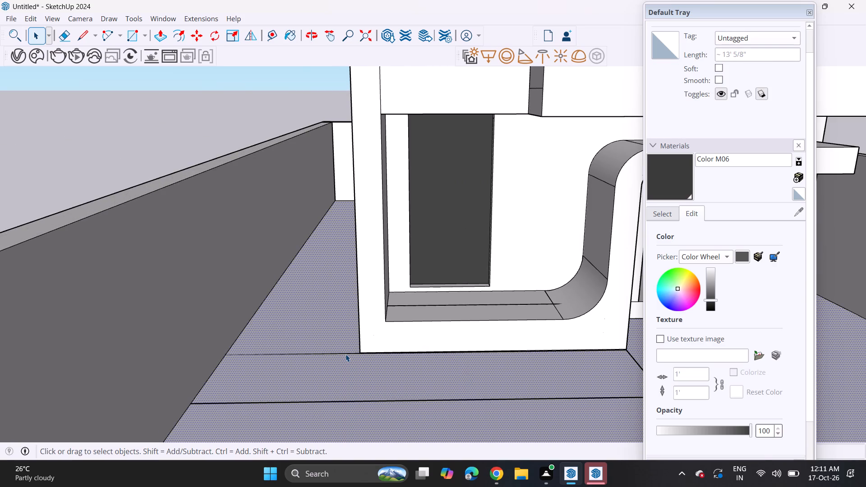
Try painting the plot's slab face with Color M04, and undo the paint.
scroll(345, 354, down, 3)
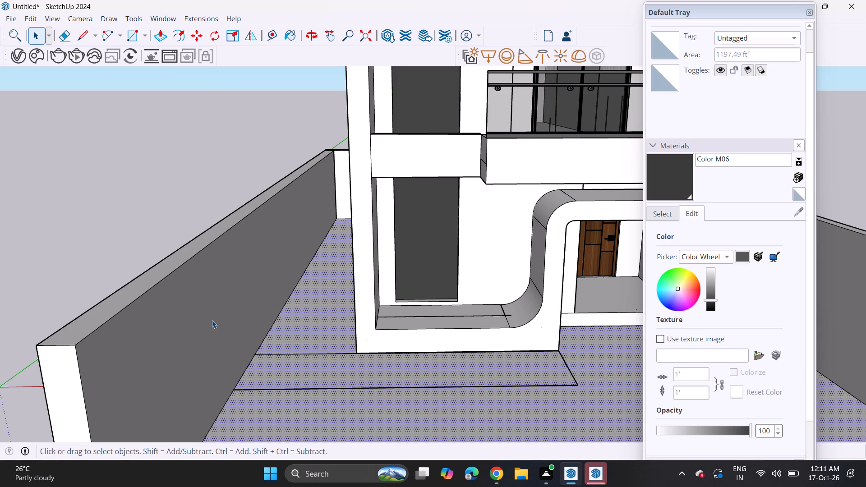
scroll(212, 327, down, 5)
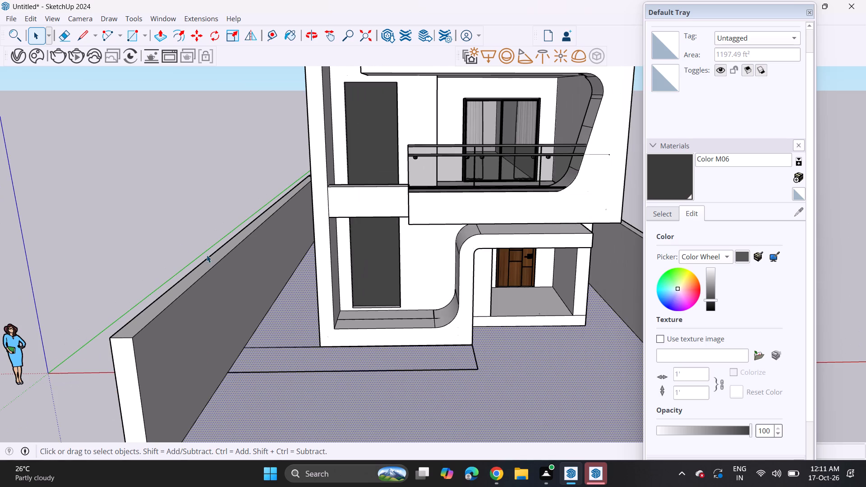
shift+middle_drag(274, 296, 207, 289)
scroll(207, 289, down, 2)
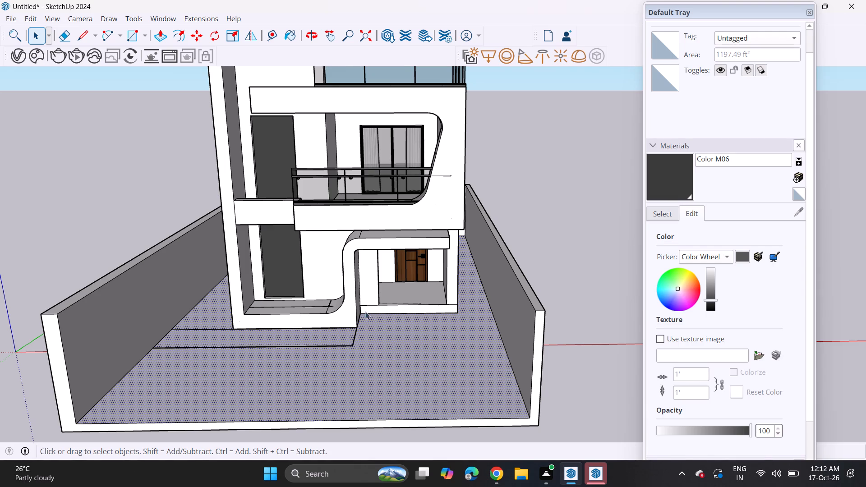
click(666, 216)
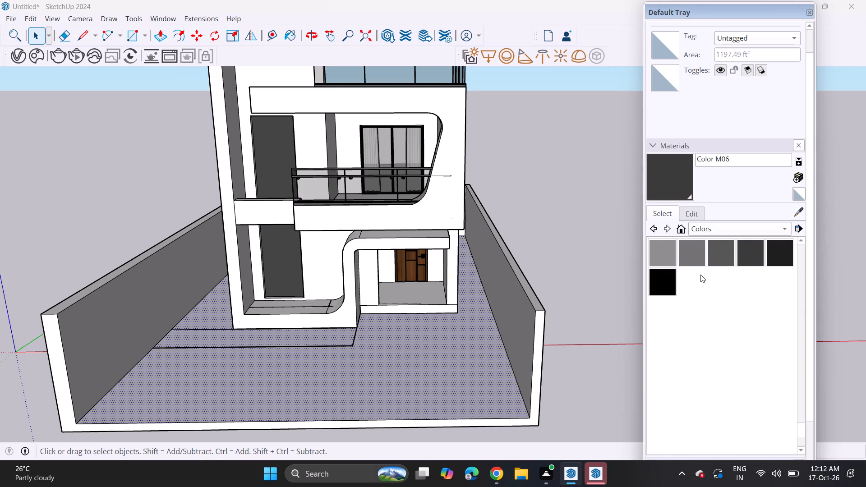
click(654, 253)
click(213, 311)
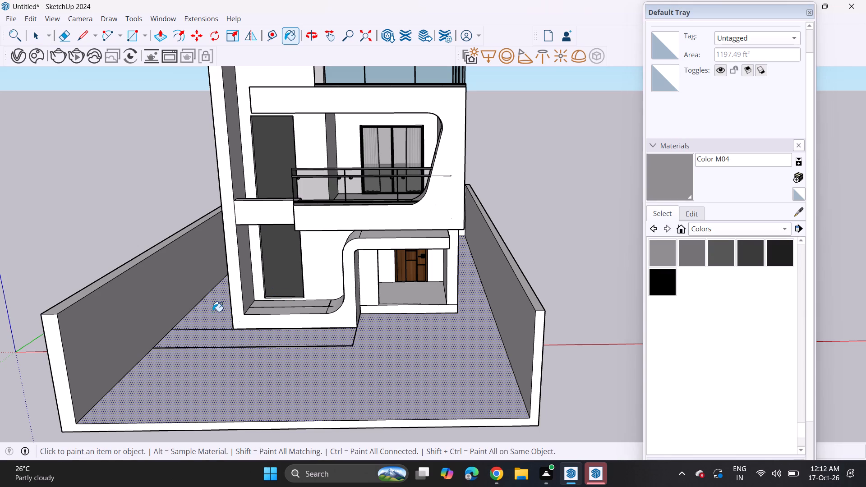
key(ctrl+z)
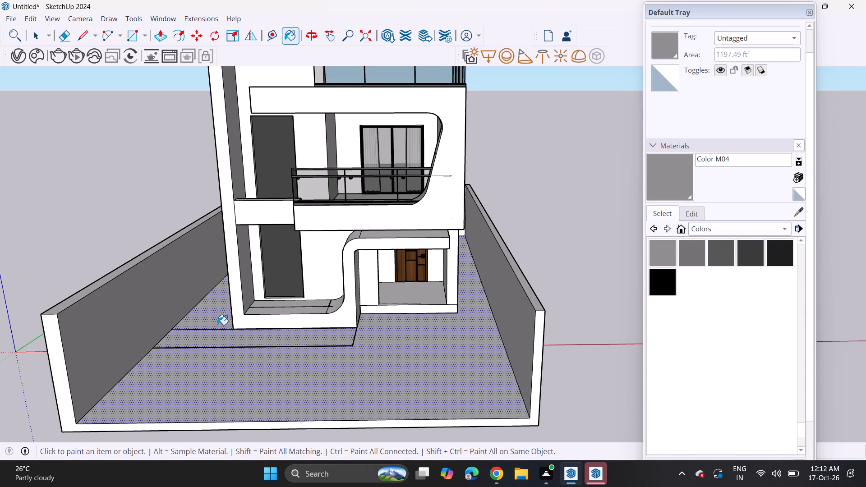
Delete the strip's front and side edges on the slab in front of the house's left block.
middle_drag(220, 326, 247, 348)
scroll(249, 349, up, 5)
key(space)
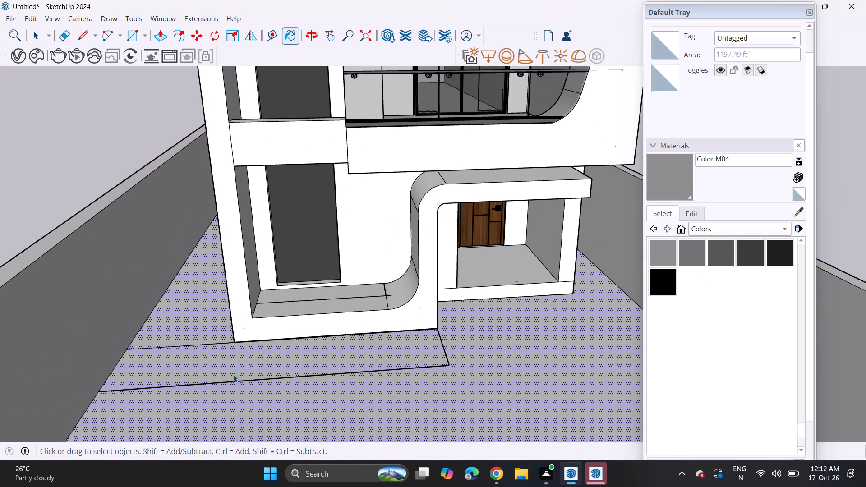
click(233, 383)
key(Delete)
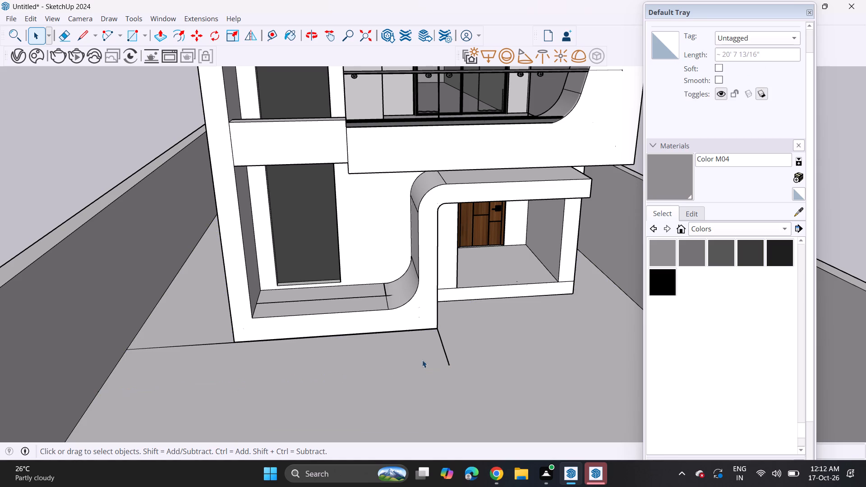
click(445, 352)
key(Delete)
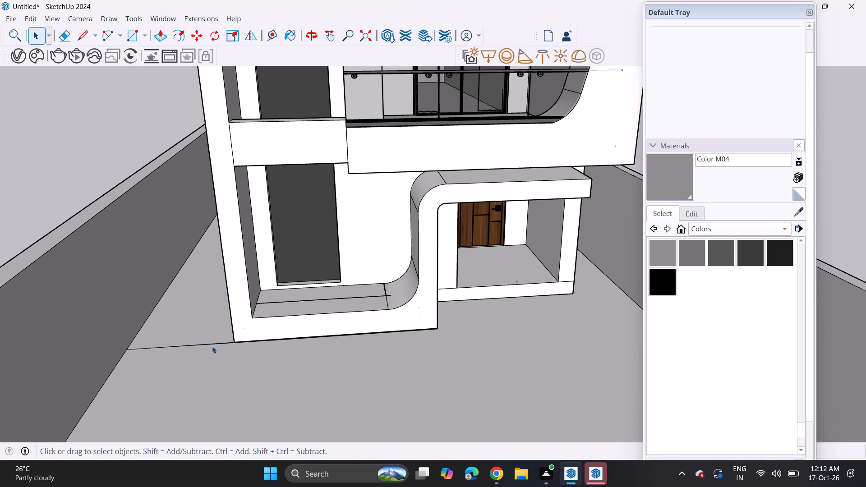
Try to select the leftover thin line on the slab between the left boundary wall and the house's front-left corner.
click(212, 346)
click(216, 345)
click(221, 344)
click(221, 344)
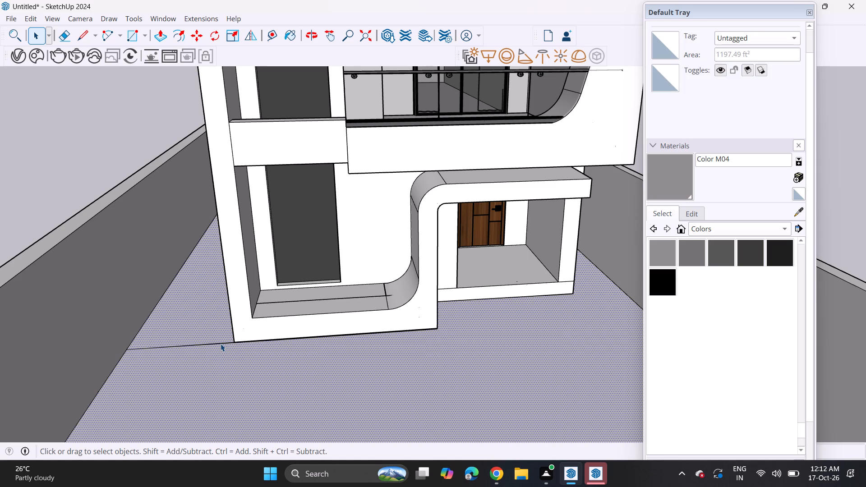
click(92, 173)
Push/Pull the plot's slab face slightly upward to cover the leftover thin line beside the house's front-left corner.
scroll(335, 318, up, 3)
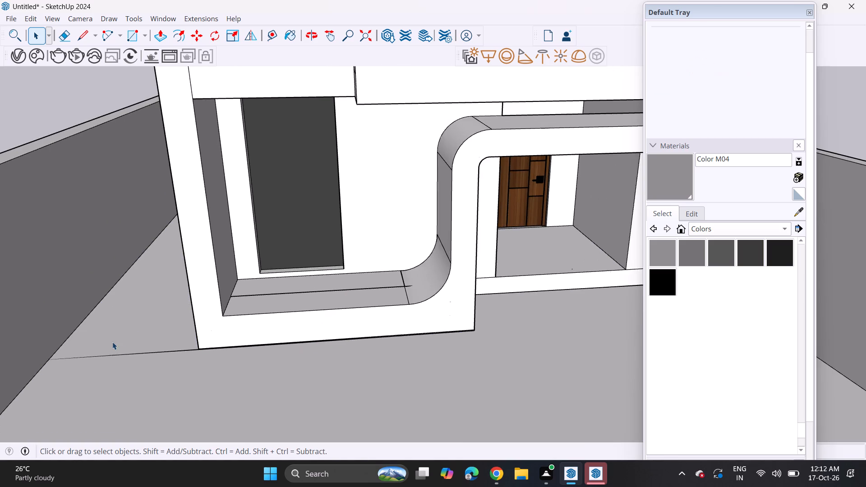
scroll(139, 335, up, 4)
middle_drag(148, 349, 174, 396)
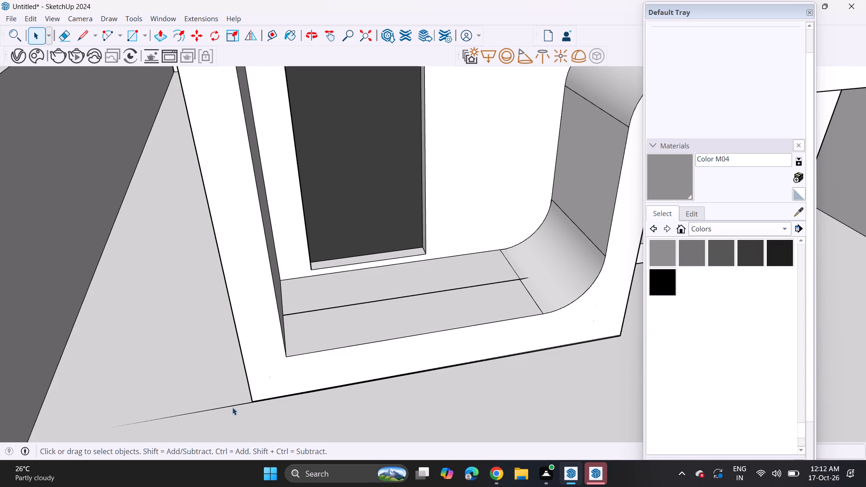
middle_drag(283, 386, 246, 372)
scroll(236, 316, down, 9)
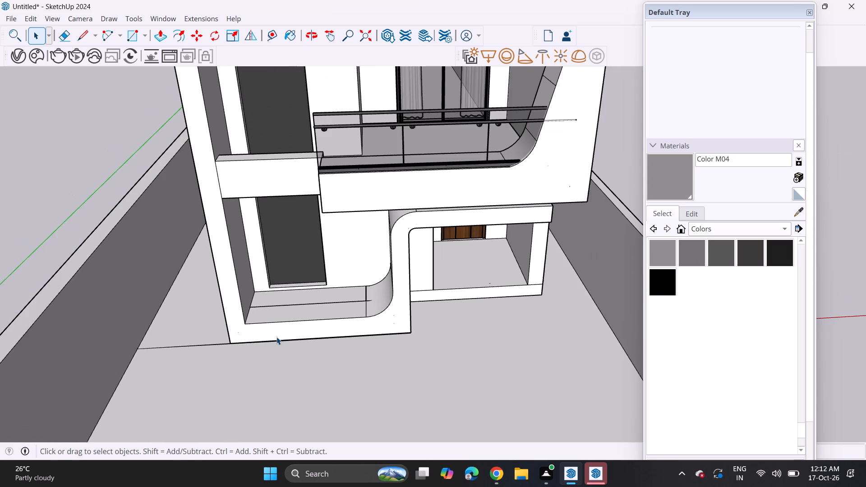
scroll(276, 337, down, 1)
middle_drag(280, 340, 266, 317)
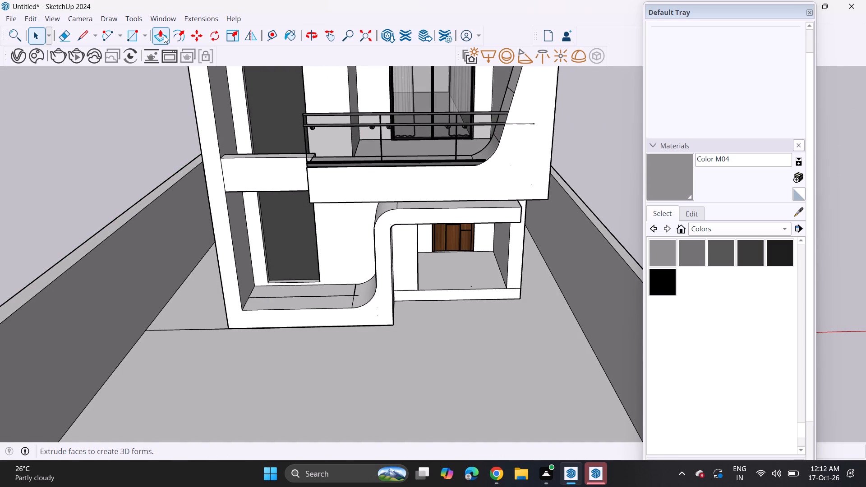
click(164, 35)
click(182, 383)
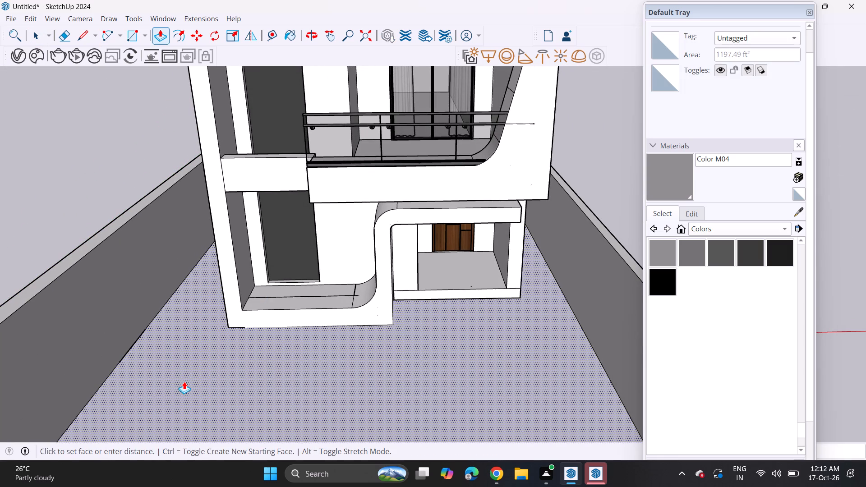
click(184, 379)
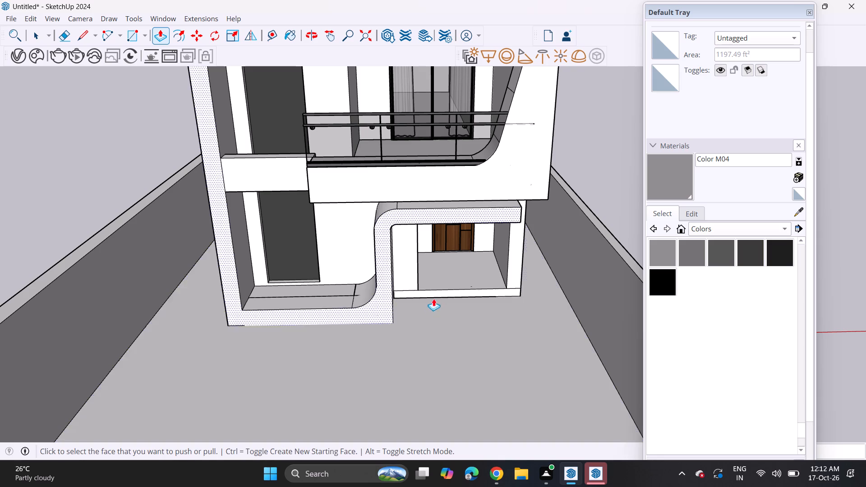
key(space)
click(596, 198)
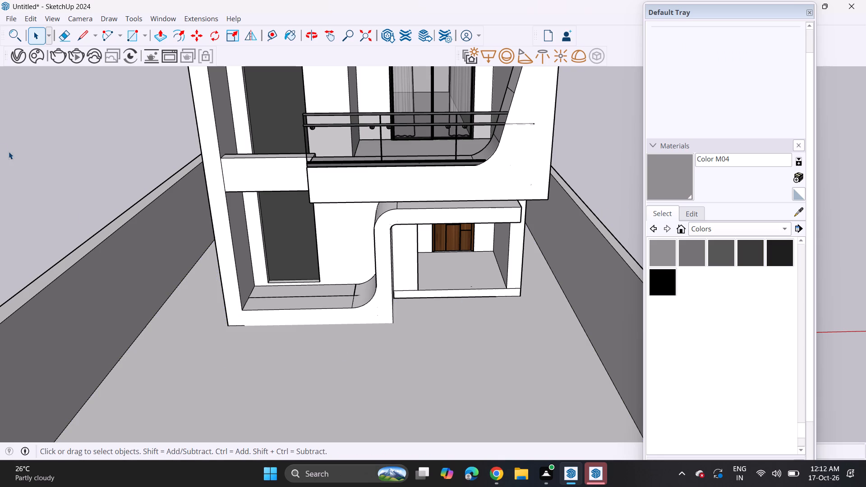
Draw a rectangle of about 126 ft² on the slab, from the left boundary wall along the left block's front to its right corner.
click(130, 35)
click(396, 322)
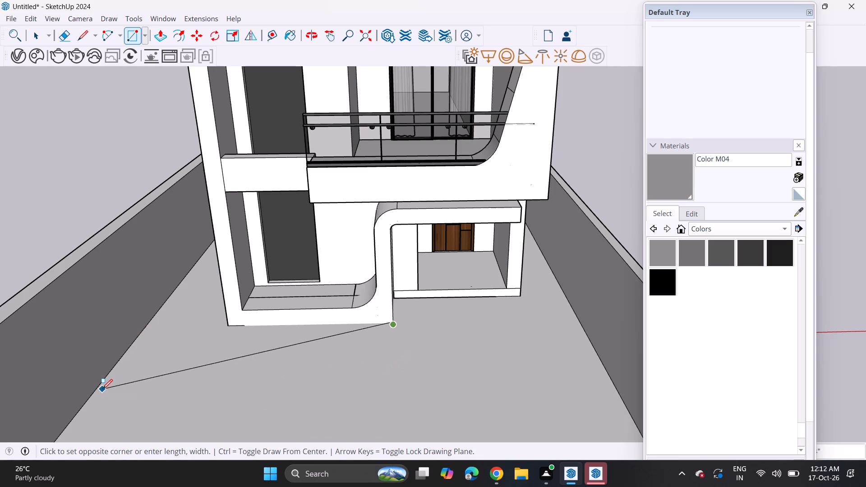
key(Escape)
click(136, 40)
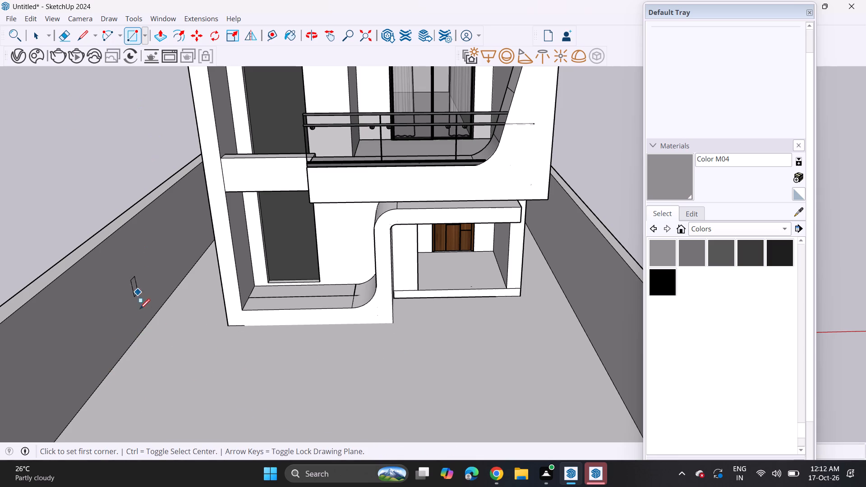
click(148, 325)
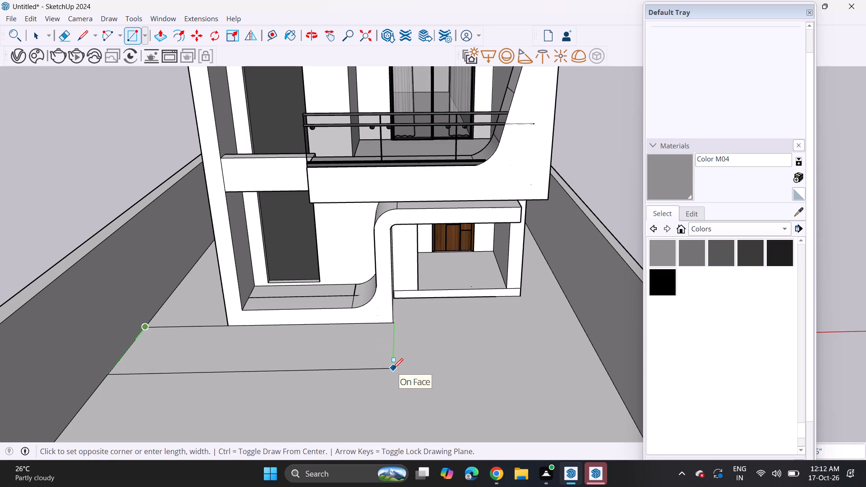
click(393, 368)
key(space)
click(226, 345)
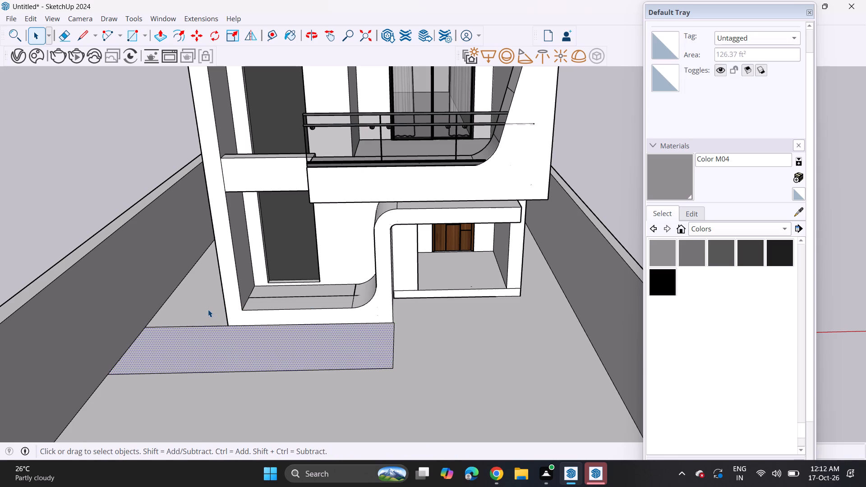
Paint the slab area beside the house's left side and the new front strip with Color M04.
click(208, 309)
click(665, 171)
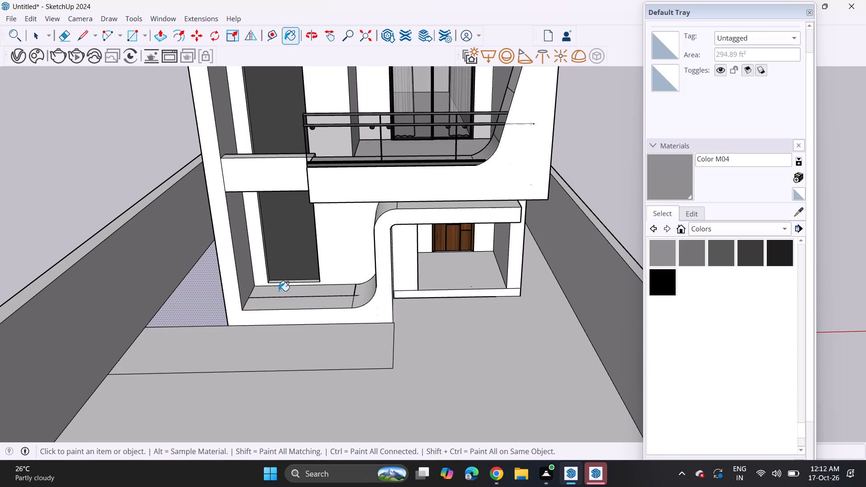
click(195, 304)
click(195, 338)
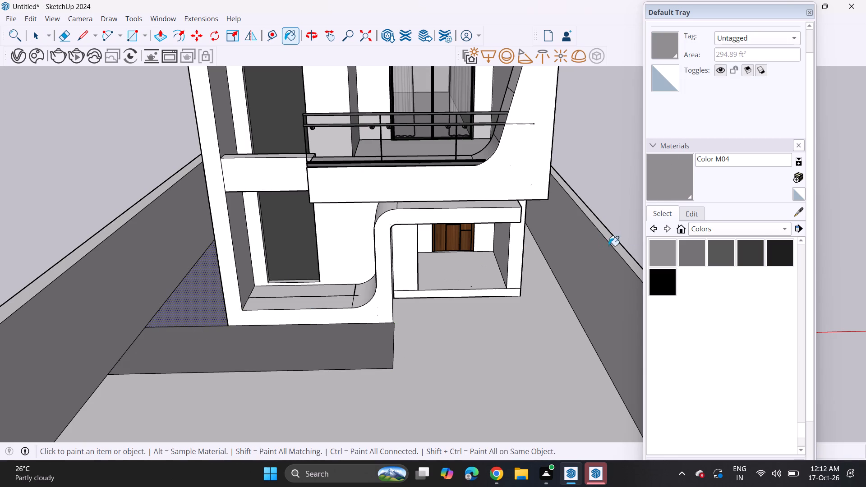
Give Color M04 the grass texture image download.jpeg from the Downloads folder.
click(696, 216)
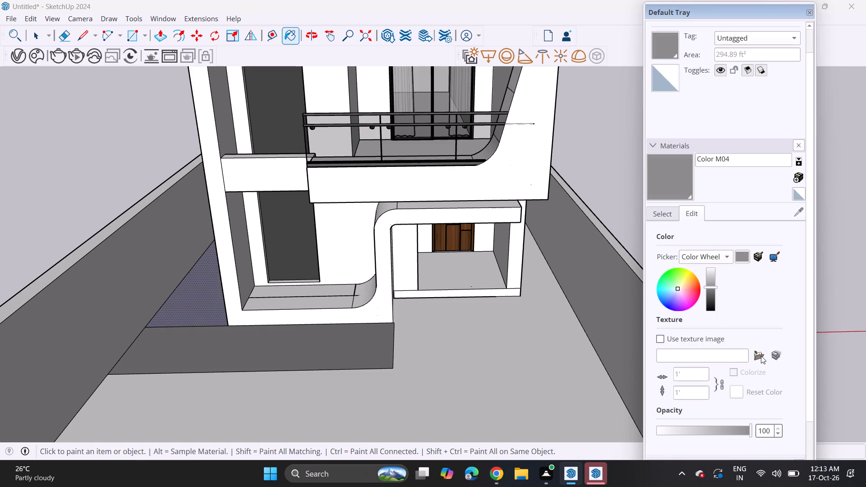
click(761, 356)
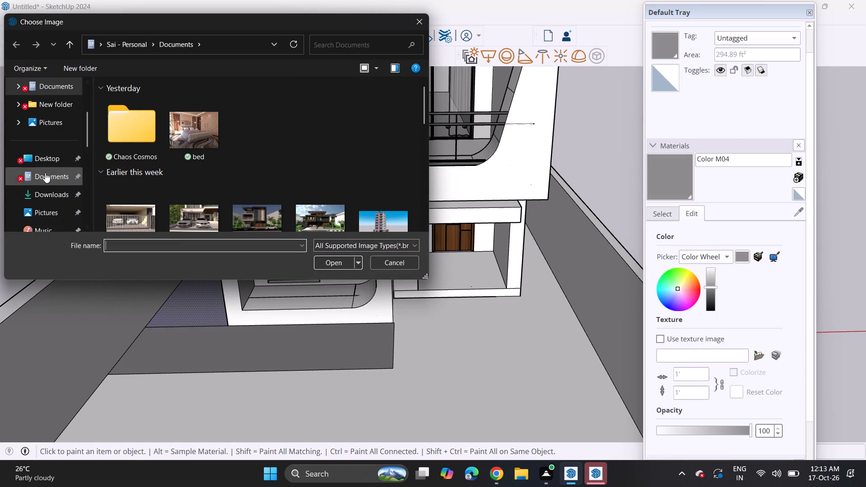
click(36, 194)
scroll(221, 141, down, 4)
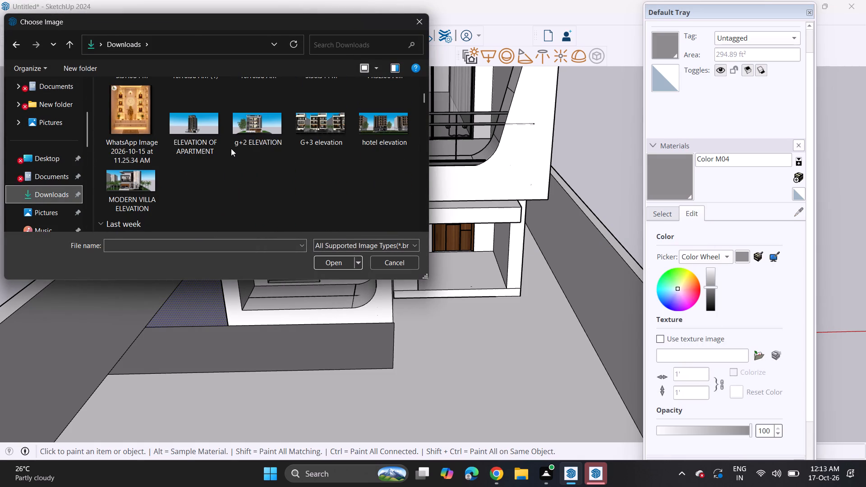
scroll(231, 148, down, 1)
click(310, 162)
click(341, 265)
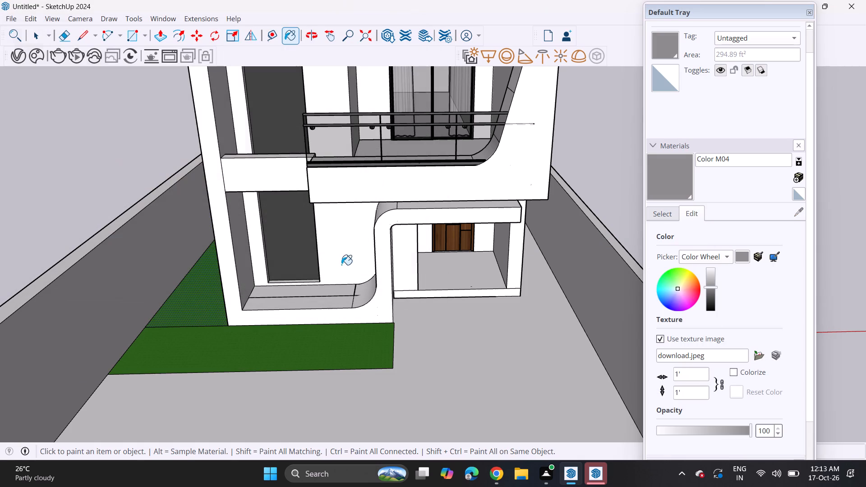
Try a grass texture width of 600 inches, and settle on 400 inches (33' 4").
click(696, 379)
key(BackSpace)
key(BackSpace)
key(BackSpace)
key(BackSpace)
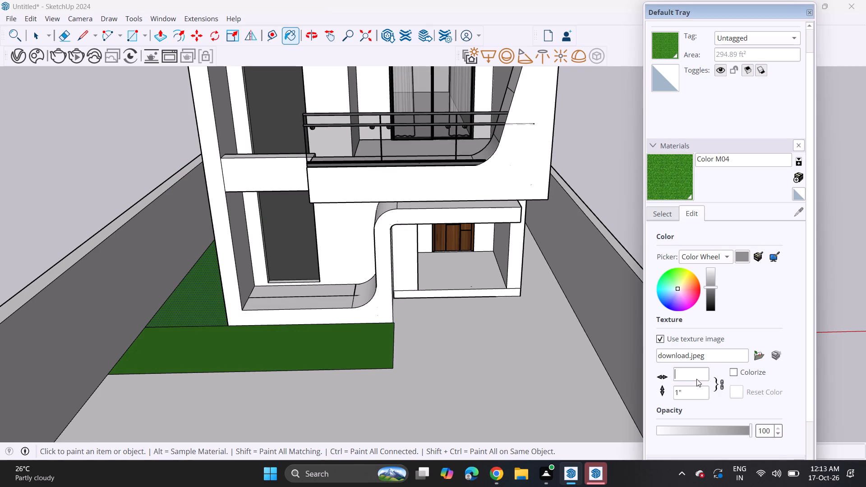
text(600)
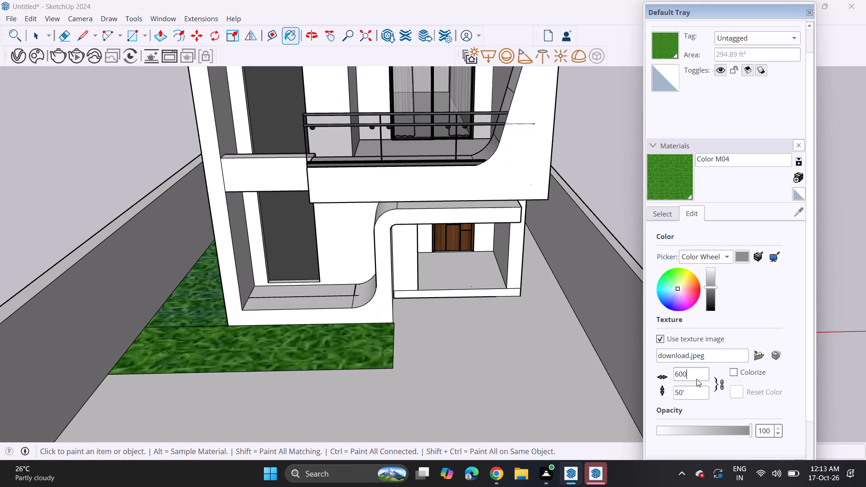
key(BackSpace)
key(BackSpace)
key(BackSpace)
key(BackSpace)
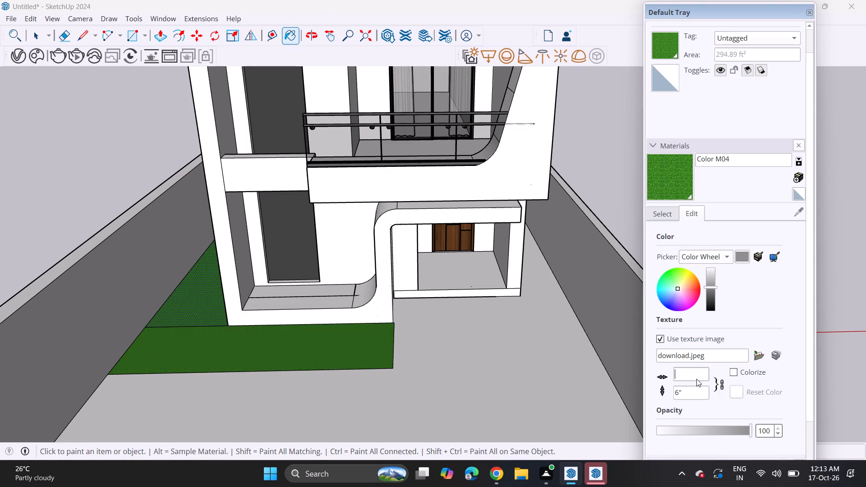
text(400)
key(space)
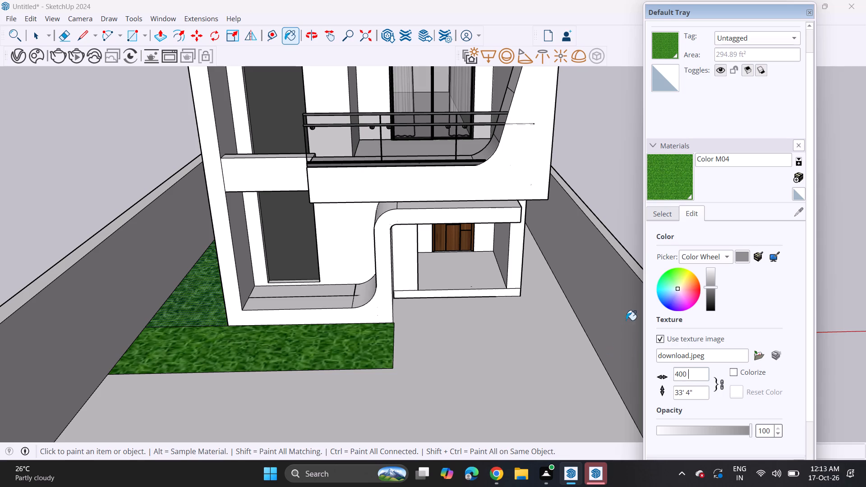
key(space)
click(608, 205)
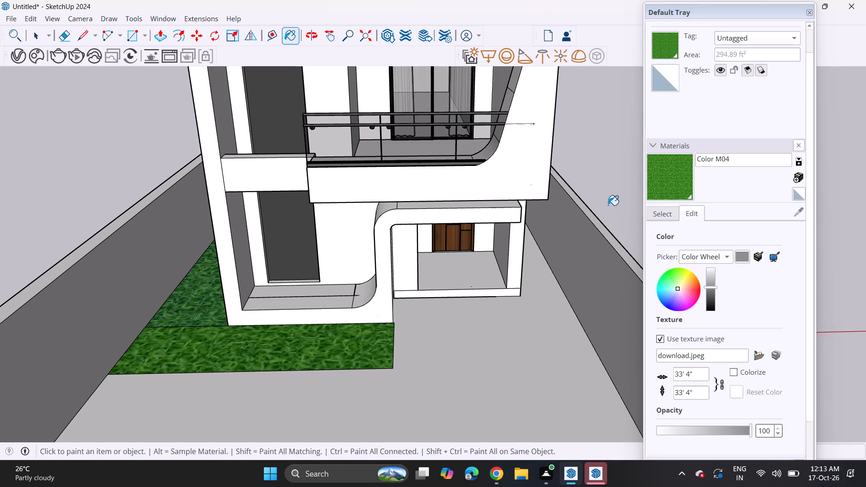
Delete the edge dividing the side grass area from the front grass strip at the left block's front corner.
key(space)
middle_drag(466, 367, 467, 308)
scroll(463, 309, down, 2)
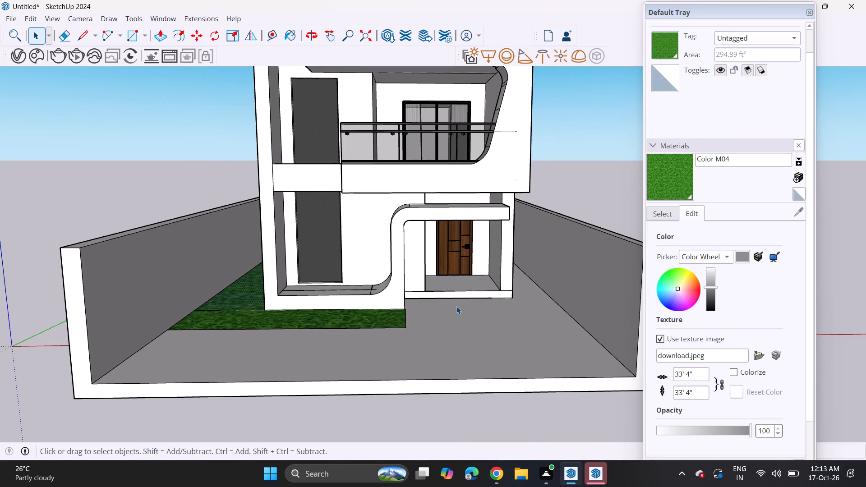
shift+middle_drag(456, 306, 475, 352)
key(space)
click(268, 360)
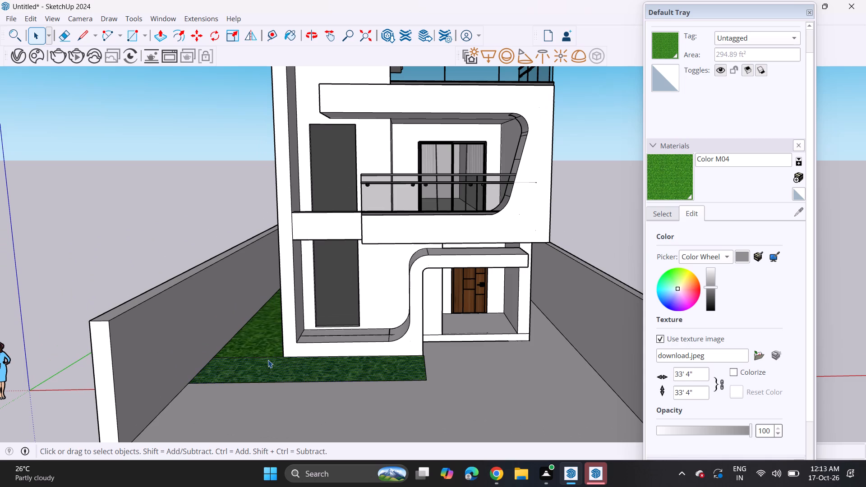
click(268, 359)
middle_drag(269, 356, 271, 394)
scroll(274, 379, up, 14)
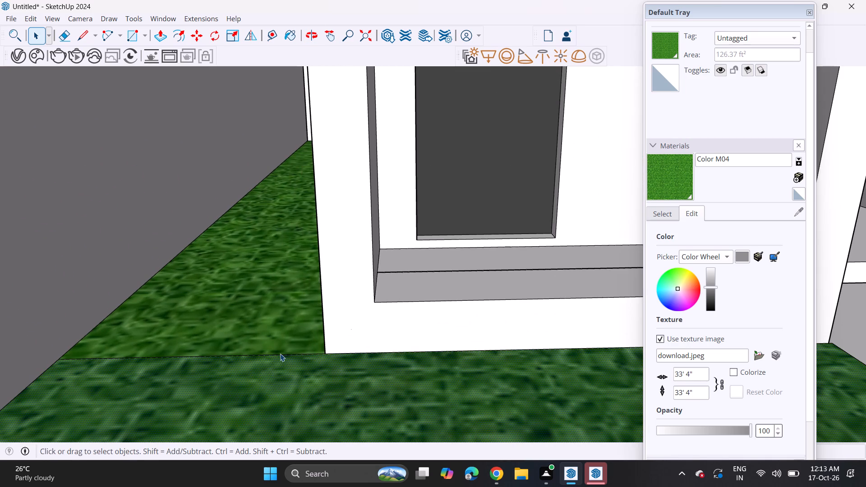
click(280, 354)
key(Delete)
Delete the edge between the porch's right pillar and the plinth band beneath it.
scroll(280, 358, down, 4)
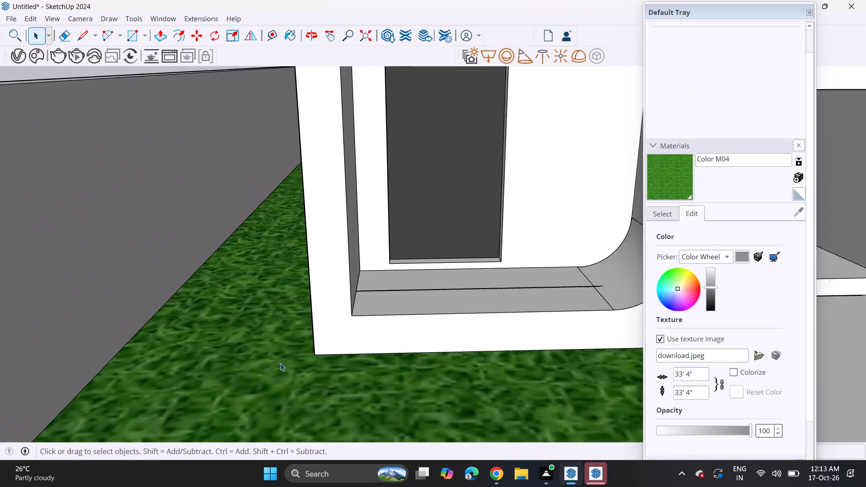
scroll(280, 363, down, 13)
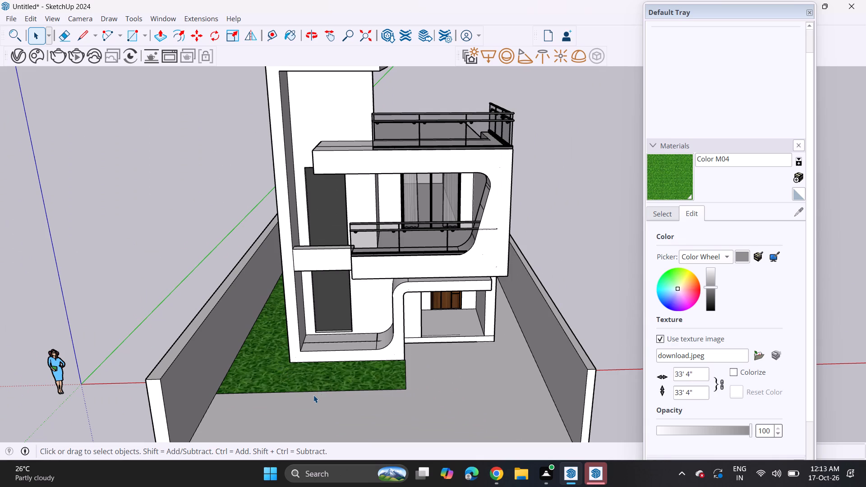
middle_drag(421, 366, 420, 349)
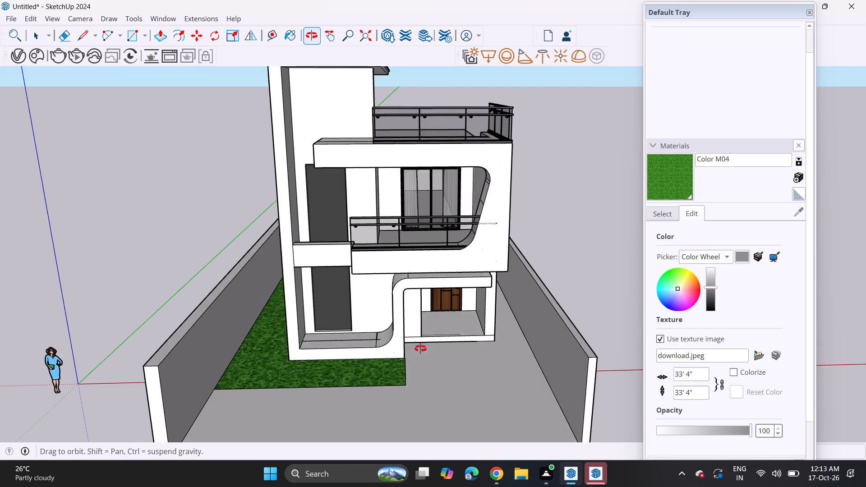
middle_drag(420, 349, 419, 341)
scroll(532, 313, up, 12)
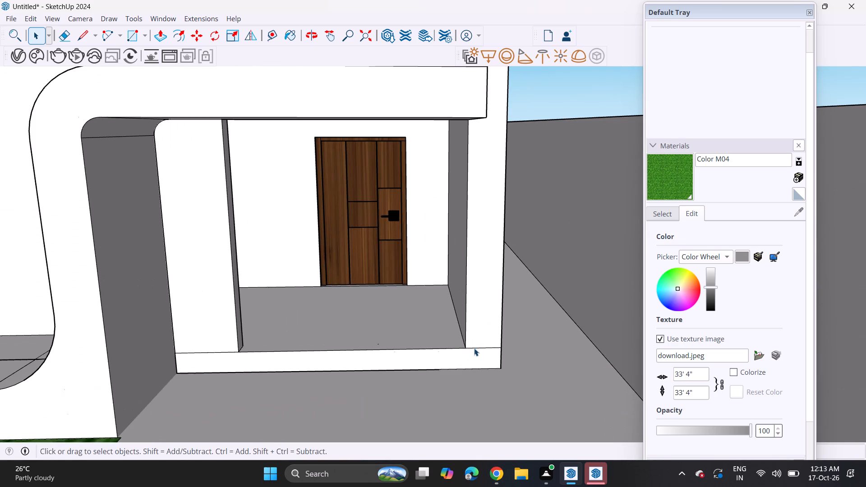
click(474, 348)
key(Delete)
scroll(97, 199, down, 5)
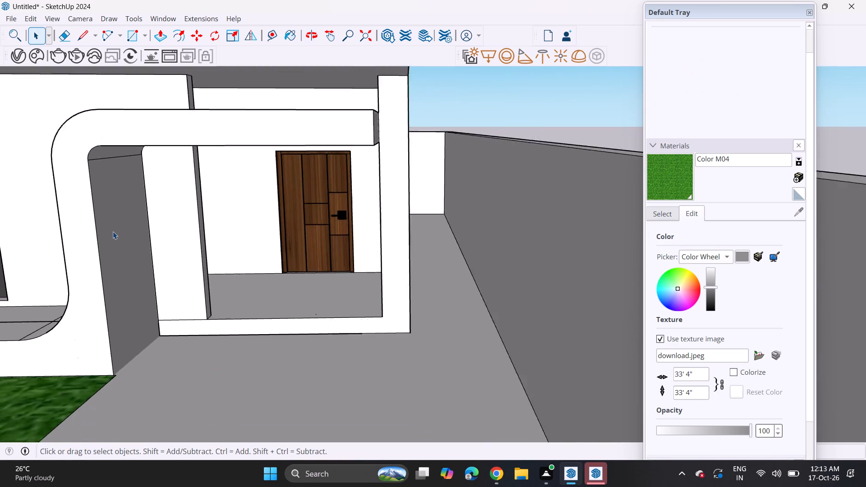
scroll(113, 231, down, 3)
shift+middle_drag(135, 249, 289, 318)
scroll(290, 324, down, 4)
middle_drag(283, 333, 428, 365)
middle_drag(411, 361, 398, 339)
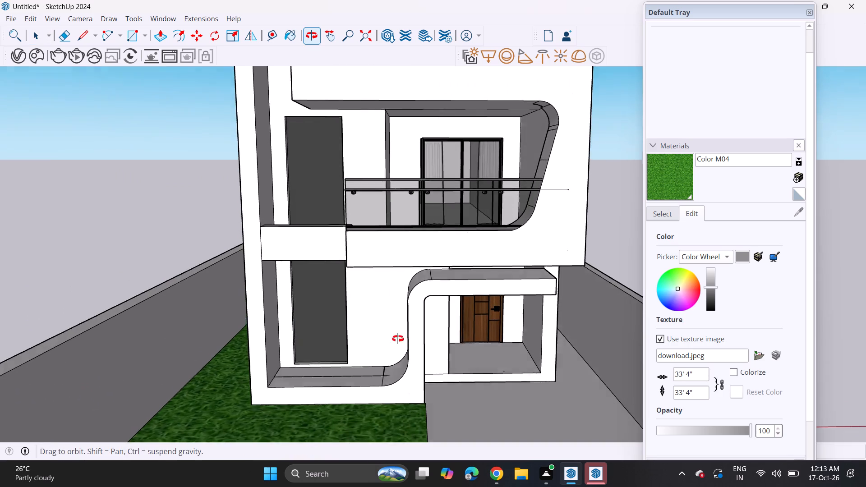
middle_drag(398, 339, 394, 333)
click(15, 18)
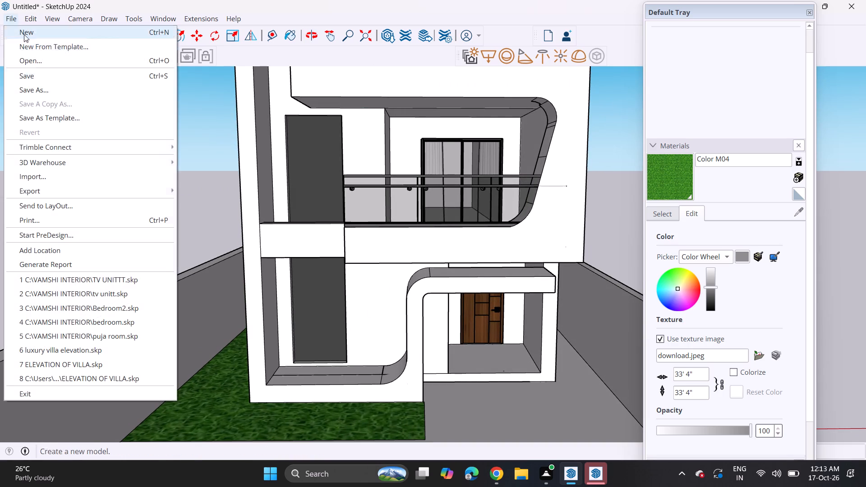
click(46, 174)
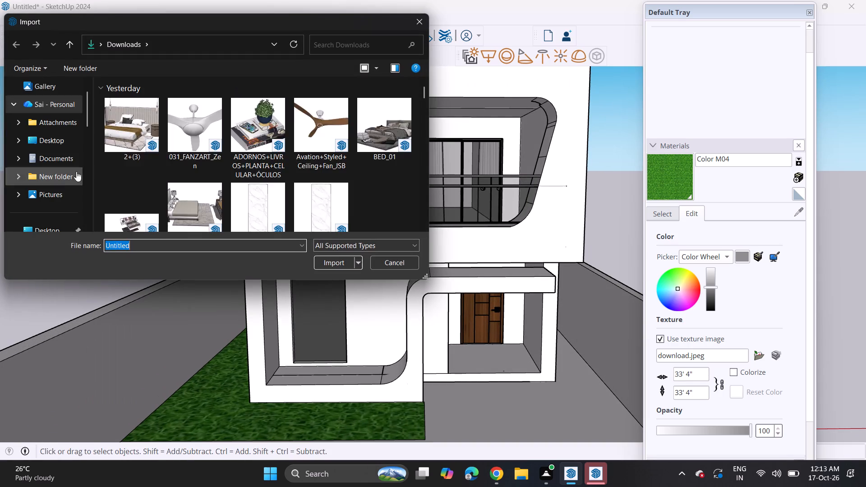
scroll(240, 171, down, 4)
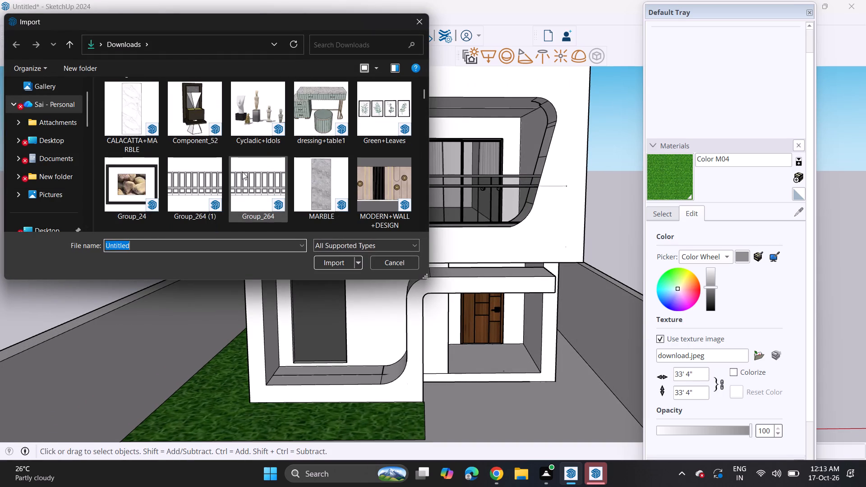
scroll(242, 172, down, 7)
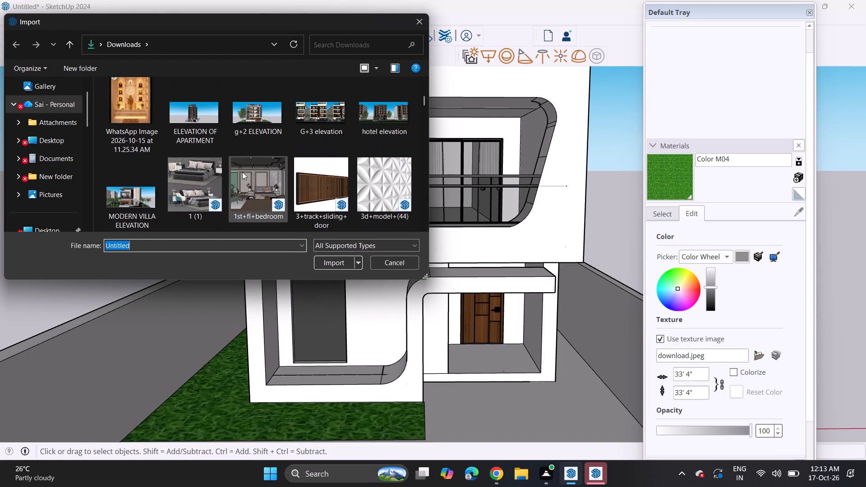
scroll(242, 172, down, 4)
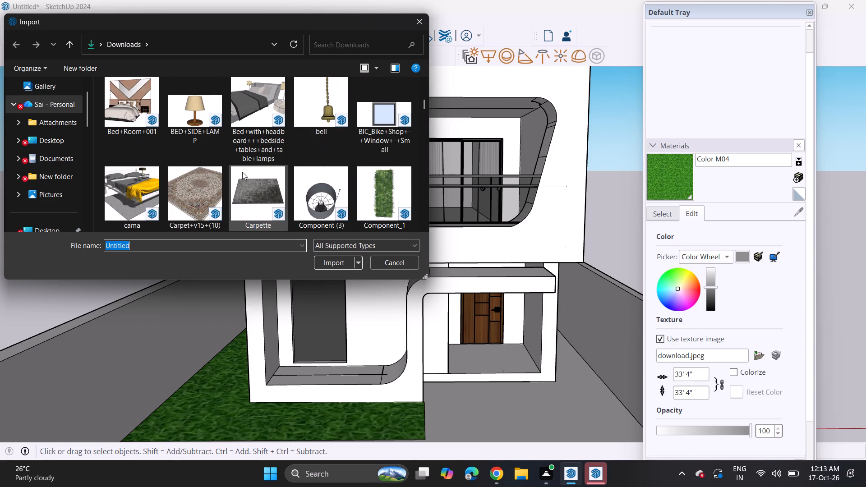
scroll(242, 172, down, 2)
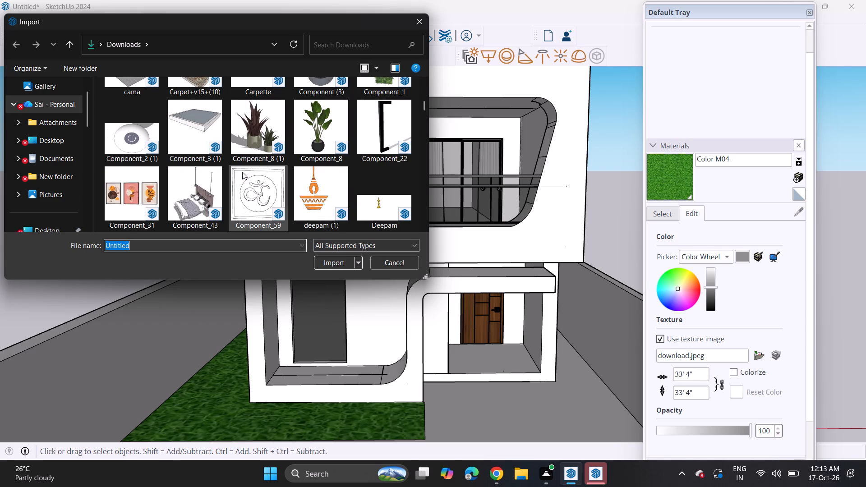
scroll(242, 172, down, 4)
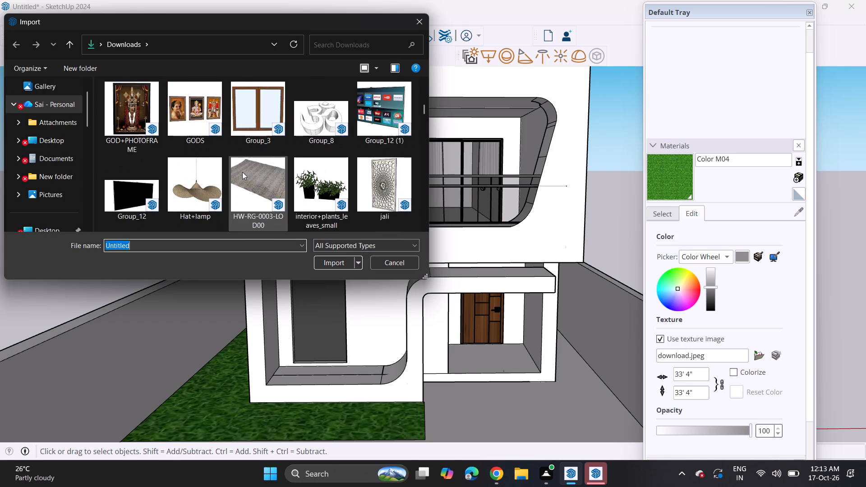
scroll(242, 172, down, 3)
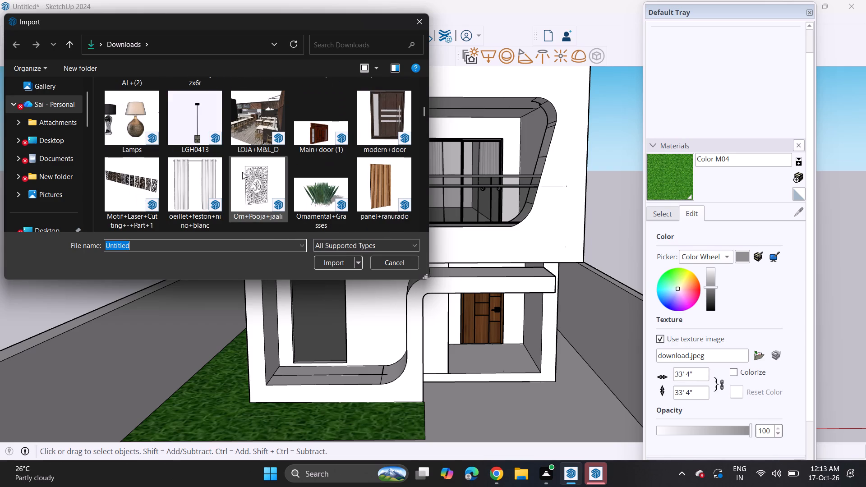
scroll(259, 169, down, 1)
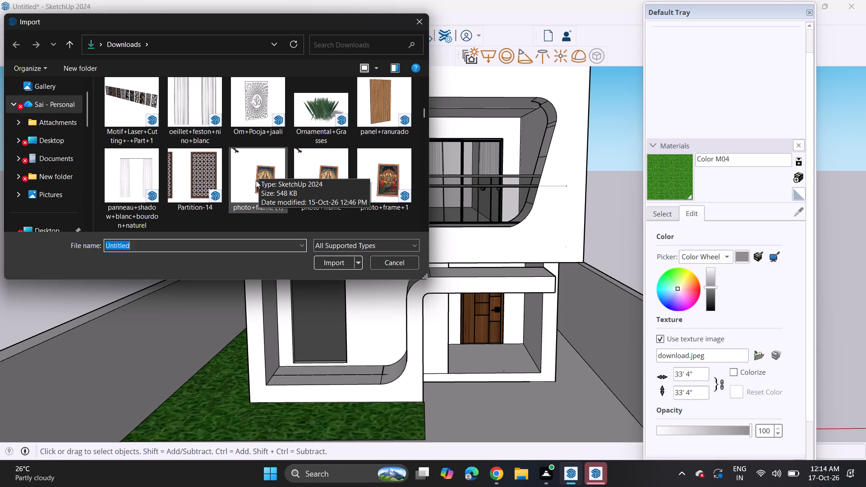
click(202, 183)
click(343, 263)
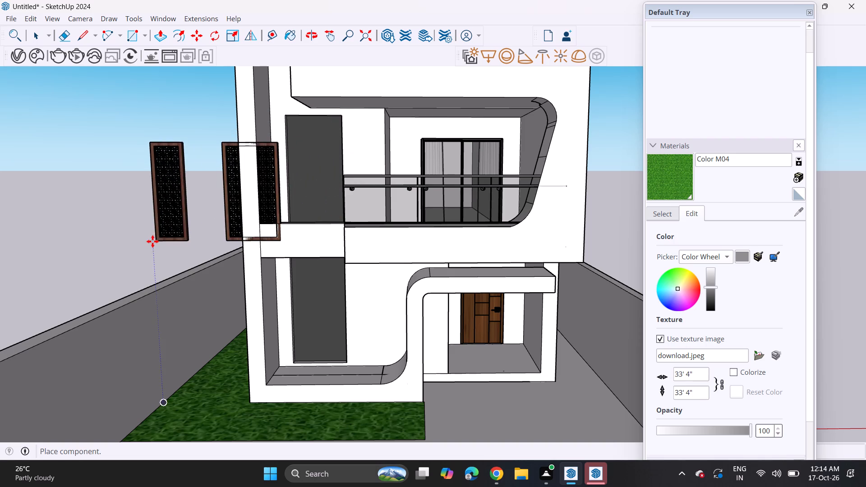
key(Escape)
Import the Sliding+Door (1) model from the Downloads folder and place it at the lower-left corner of the left block's ground-floor opening.
click(16, 17)
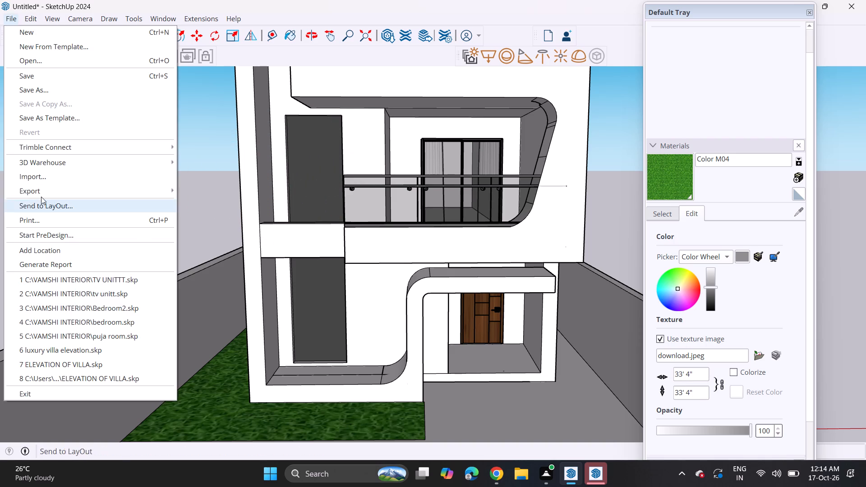
click(44, 178)
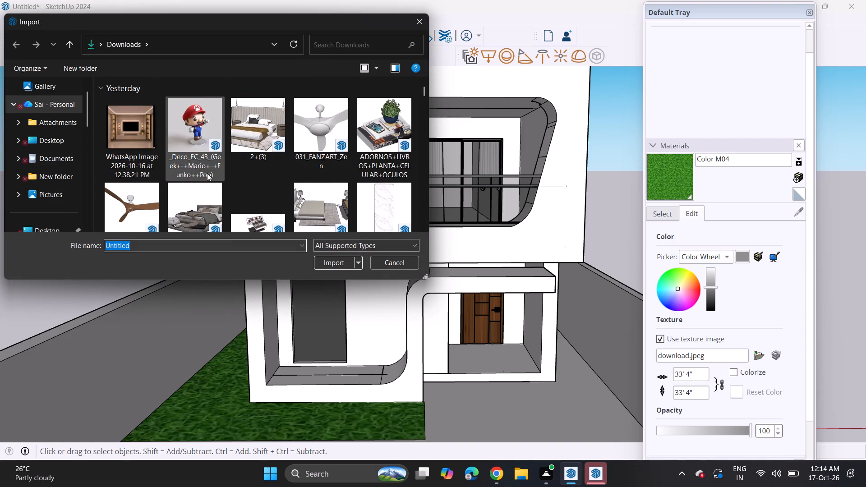
scroll(209, 172, down, 8)
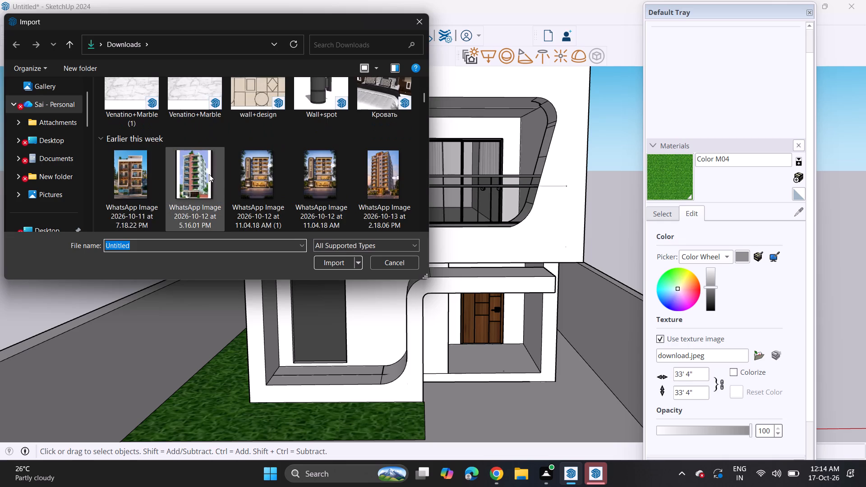
scroll(209, 174, down, 8)
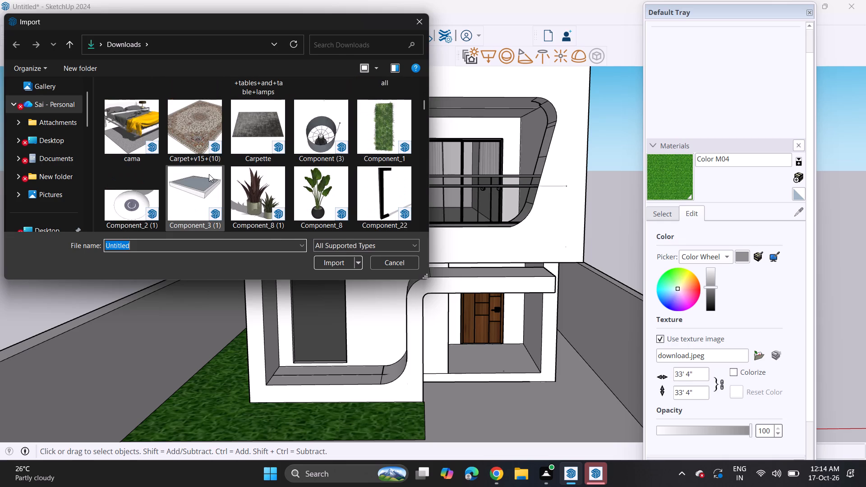
scroll(208, 175, down, 2)
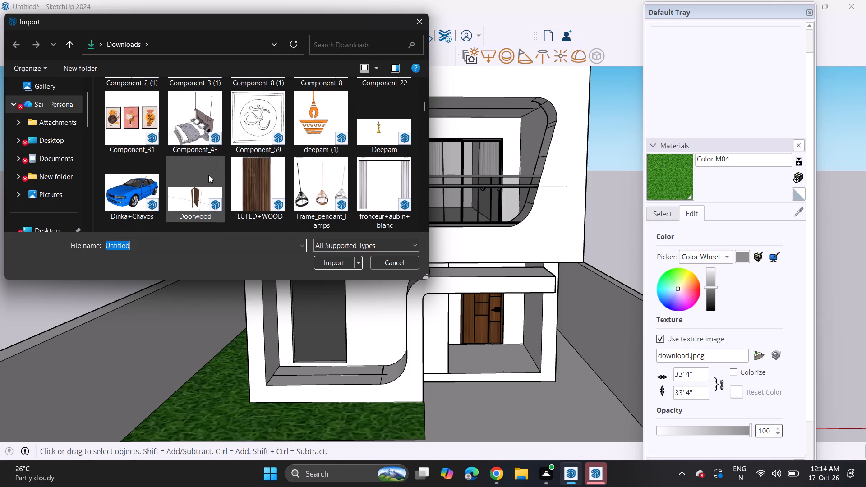
scroll(208, 175, down, 2)
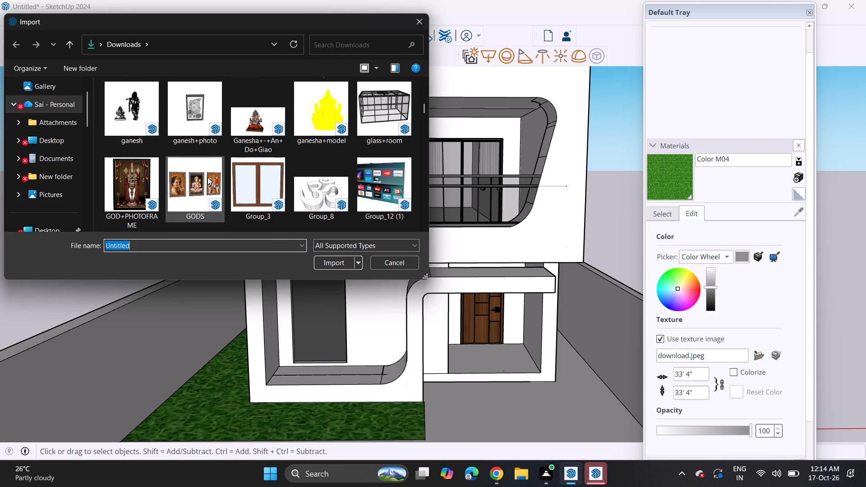
scroll(207, 177, down, 1)
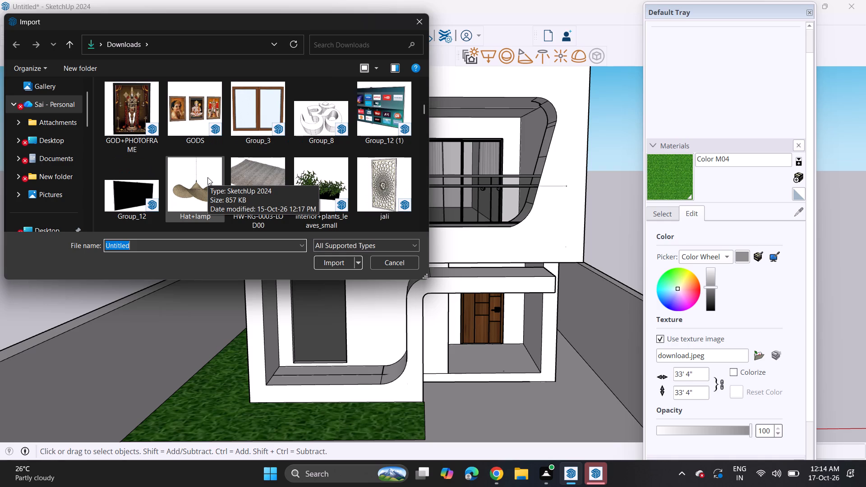
scroll(207, 177, down, 3)
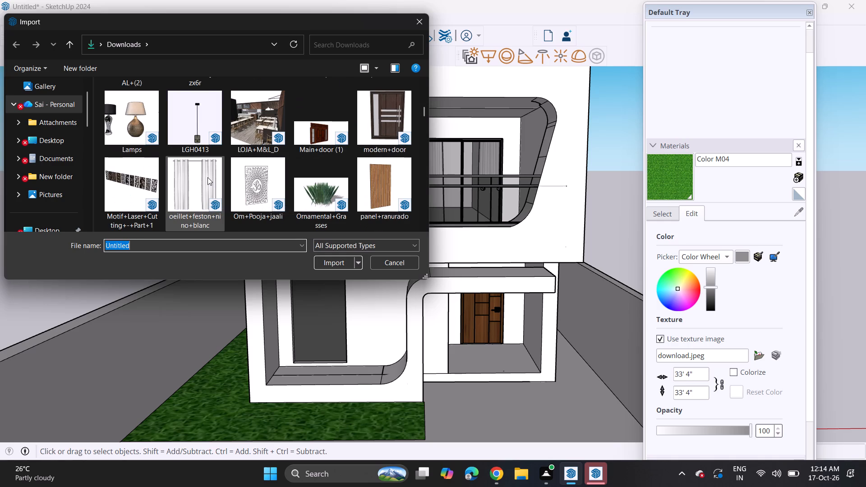
scroll(207, 177, down, 2)
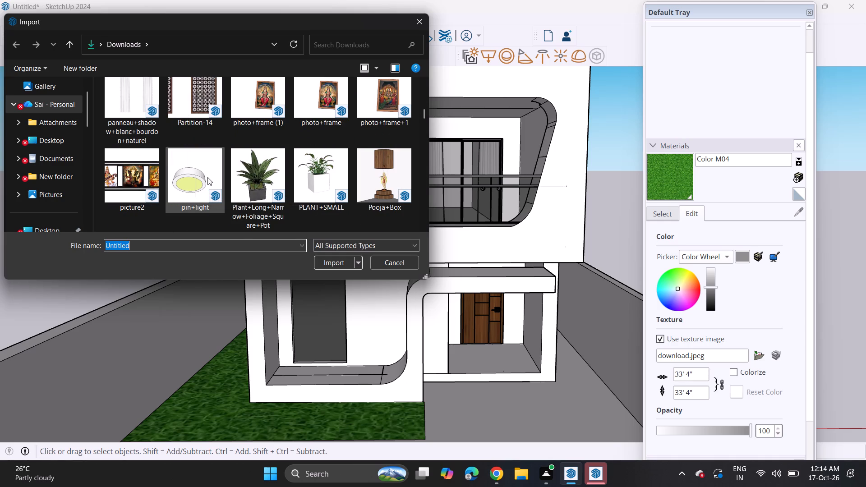
scroll(207, 177, down, 5)
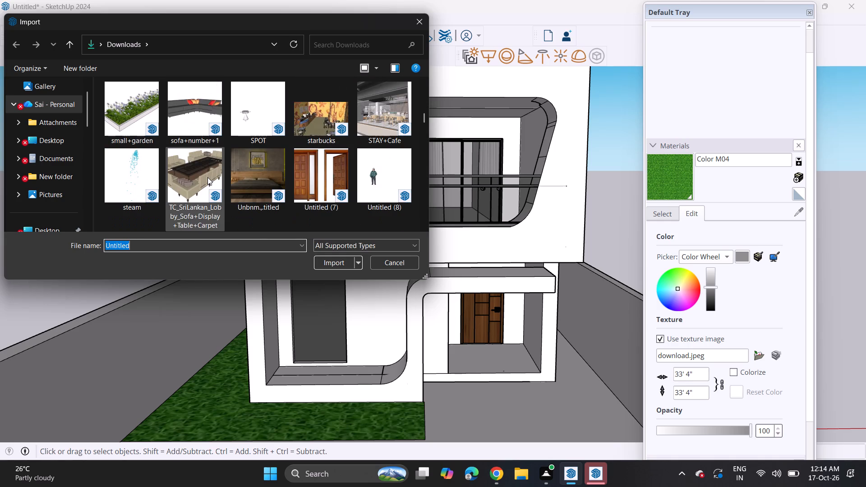
scroll(221, 165, up, 2)
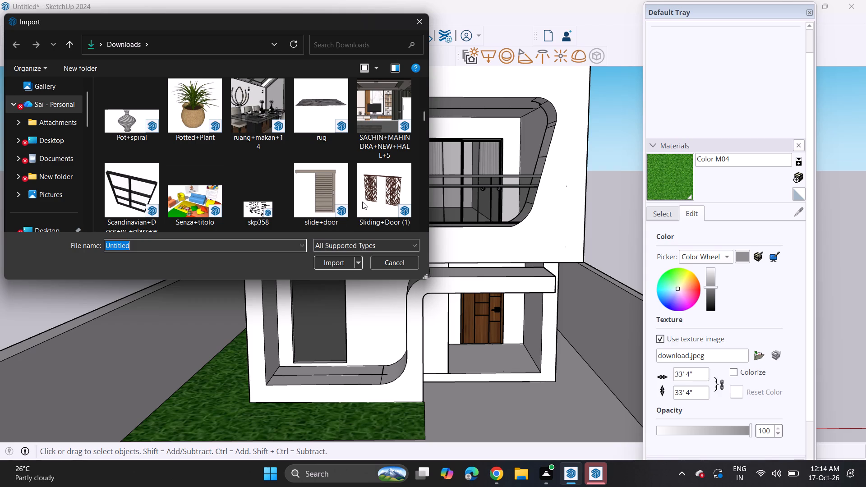
click(371, 199)
click(334, 264)
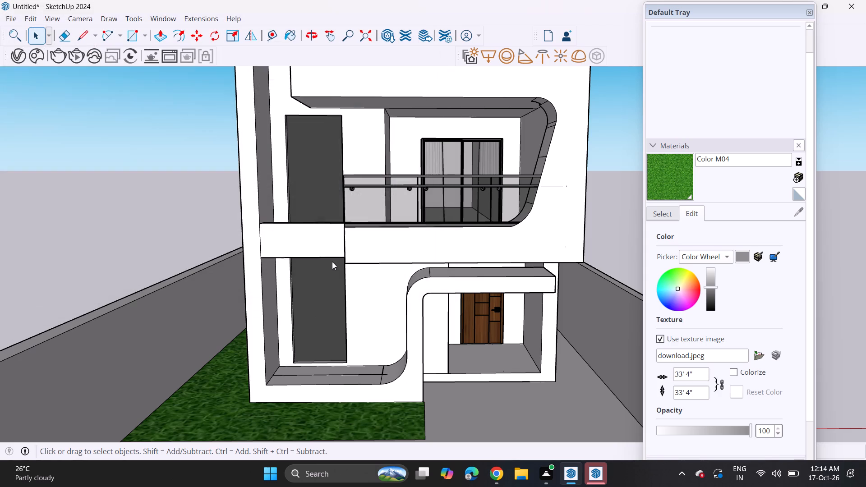
click(526, 265)
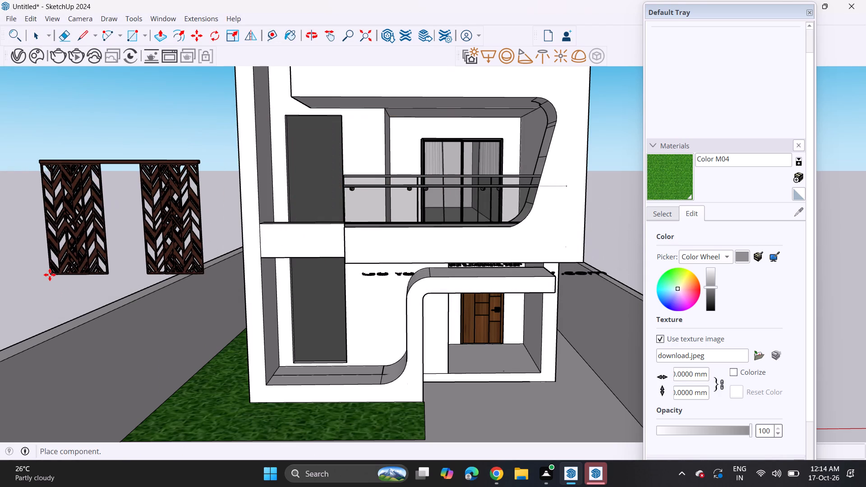
scroll(50, 270, down, 4)
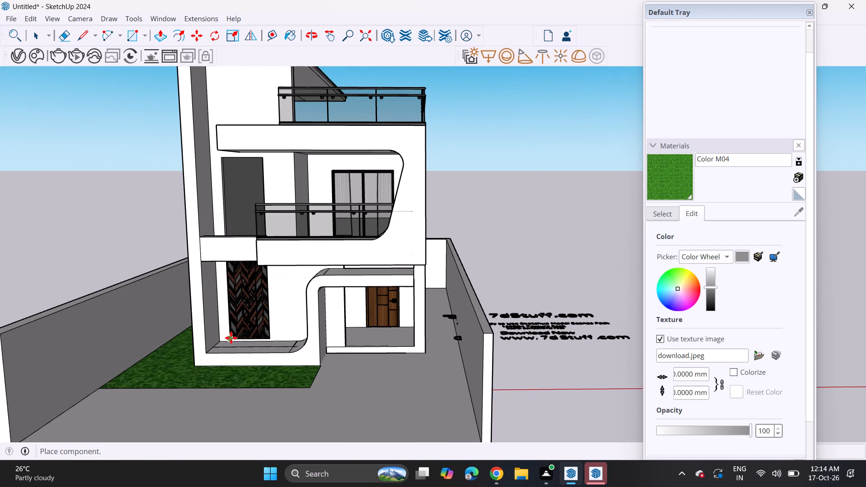
click(231, 338)
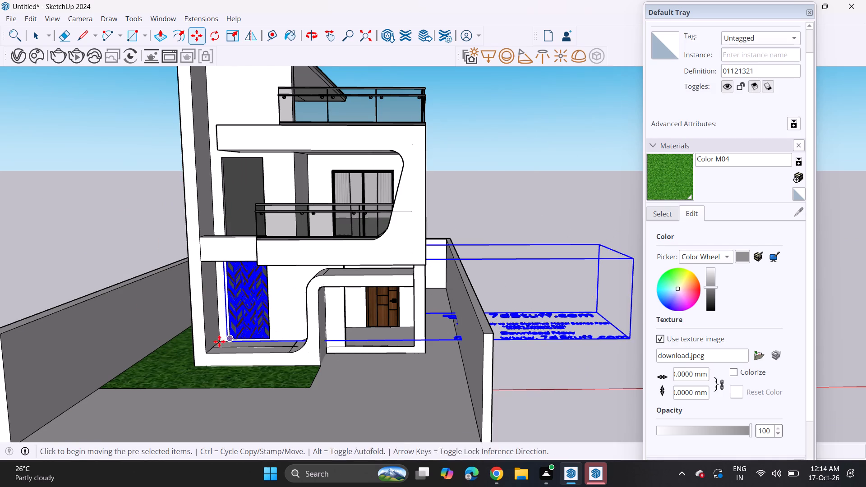
Move the imported herringbone screen model out of the left block's ground-floor opening to the open ground beyond the plot's right wall.
click(231, 339)
scroll(486, 311, down, 3)
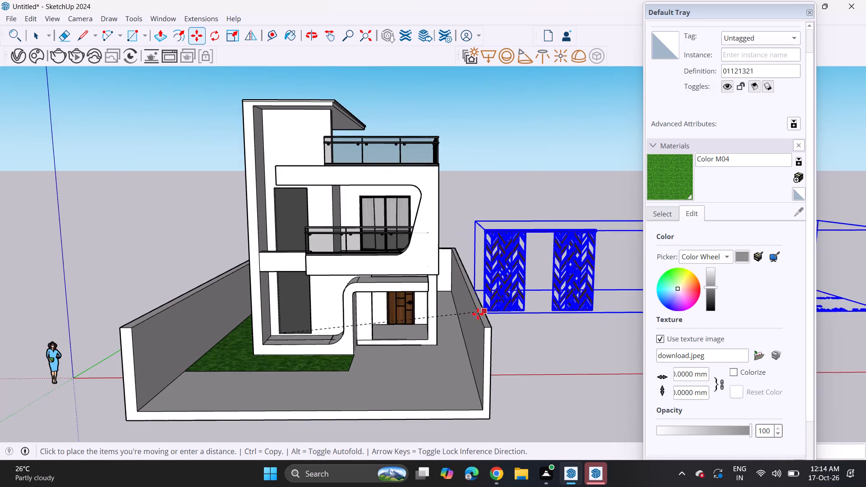
shift+middle_drag(463, 317, 401, 325)
click(496, 336)
key(space)
click(513, 328)
click(504, 352)
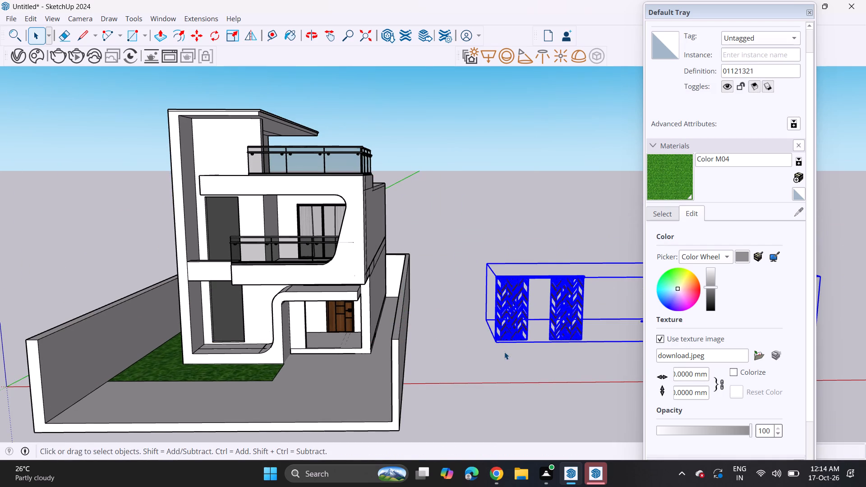
Import the Motif+Laser+Cutting+-+Part+1 model from the Downloads folder and place it in the open space beside the house.
click(4, 20)
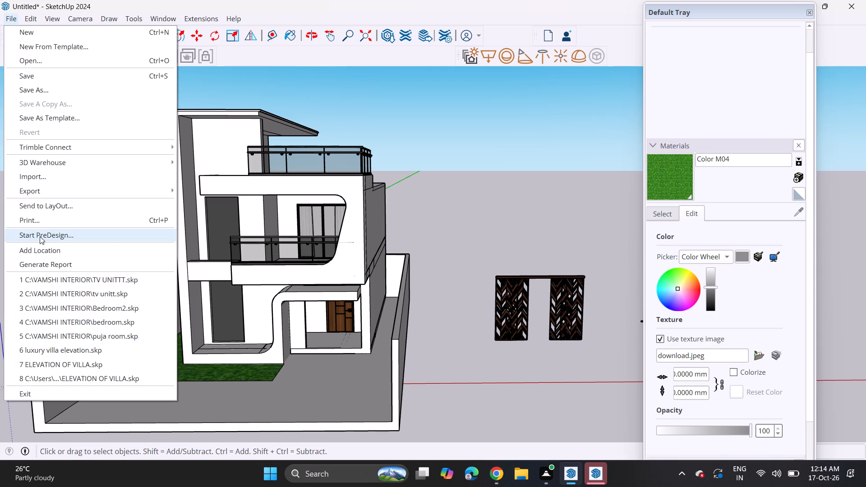
click(60, 182)
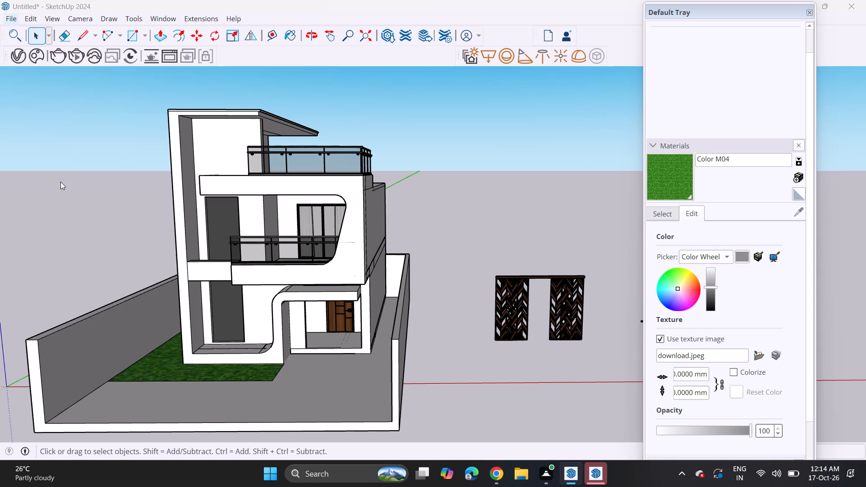
scroll(263, 148, down, 3)
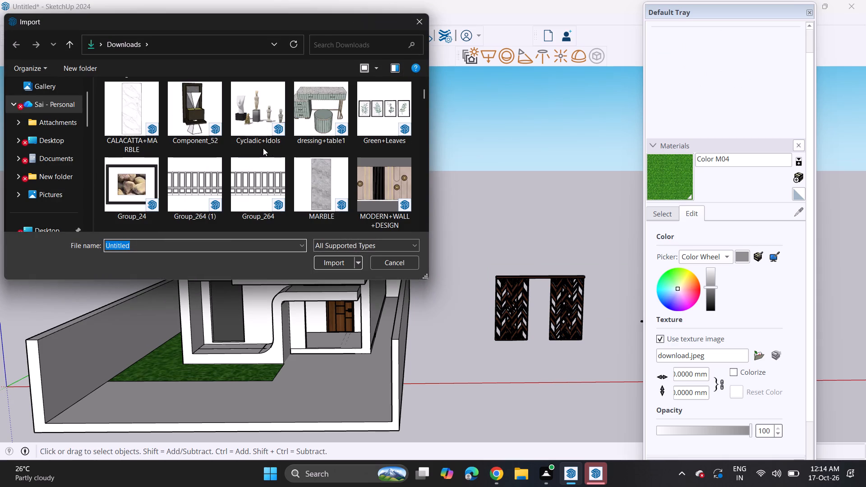
scroll(261, 151, down, 1)
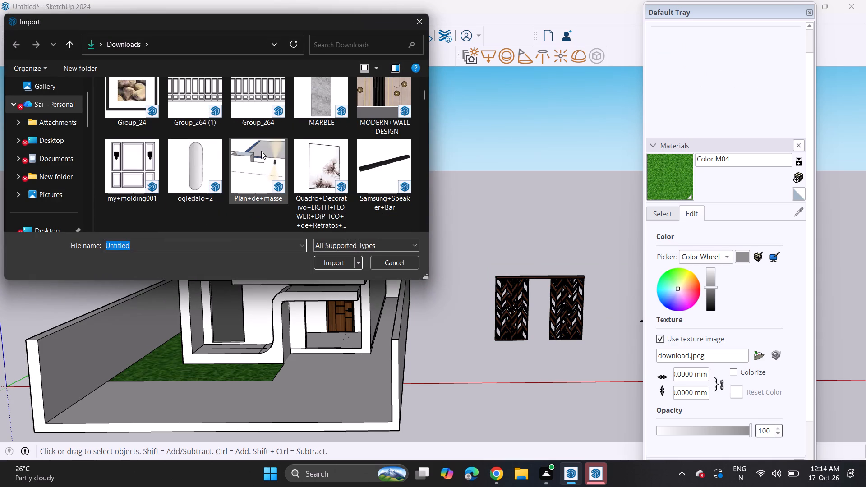
scroll(258, 161, down, 2)
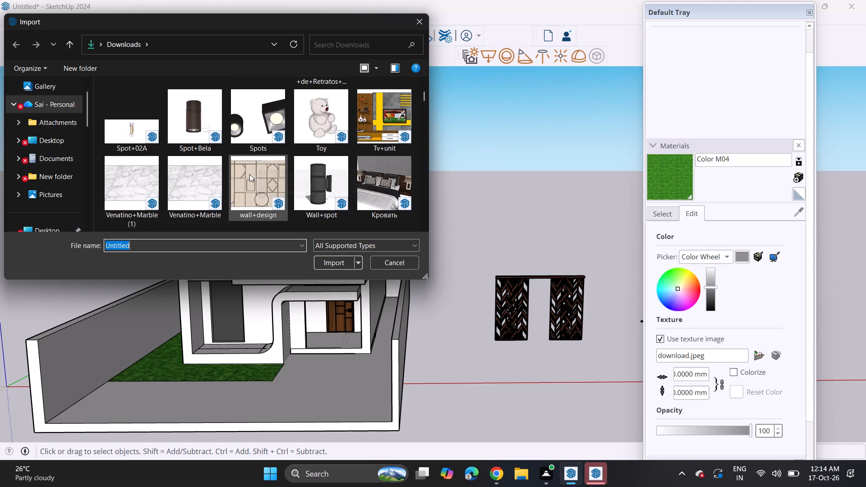
scroll(249, 174, down, 10)
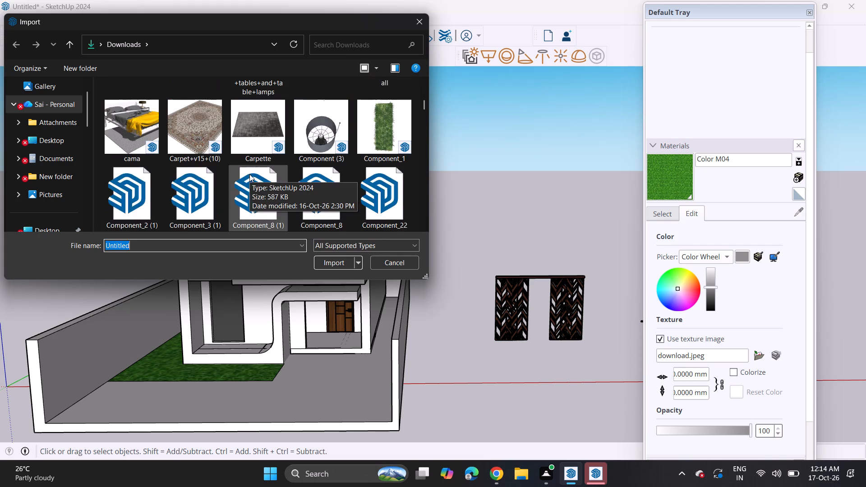
scroll(249, 174, down, 2)
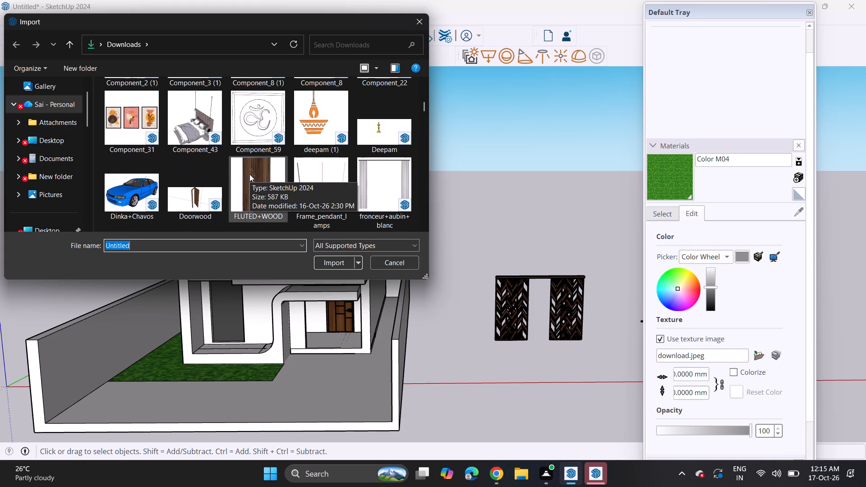
scroll(249, 174, down, 1)
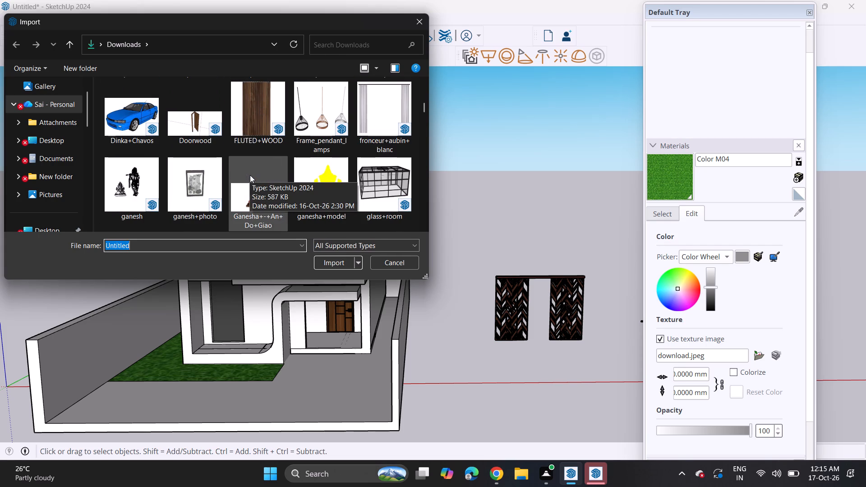
scroll(250, 175, down, 3)
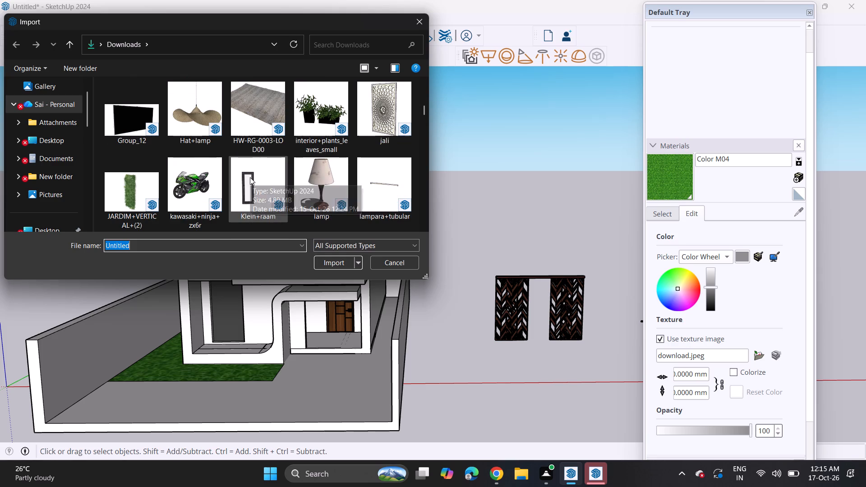
scroll(250, 177, down, 2)
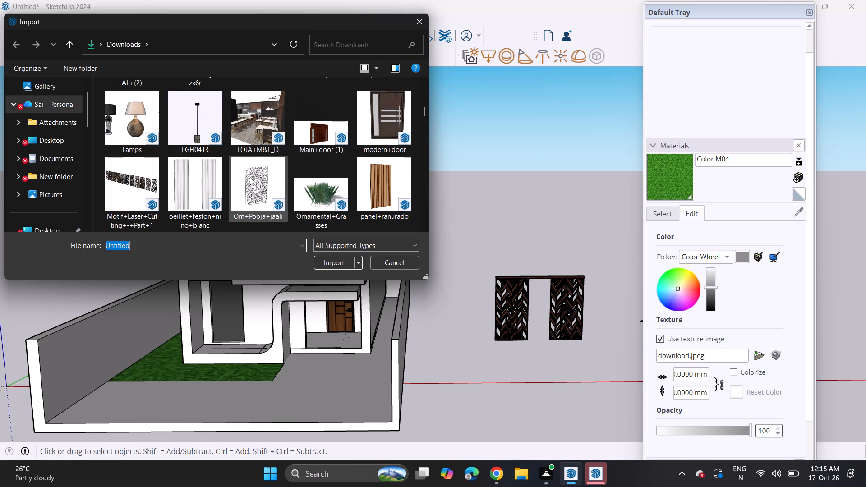
scroll(250, 177, down, 2)
scroll(250, 177, up, 2)
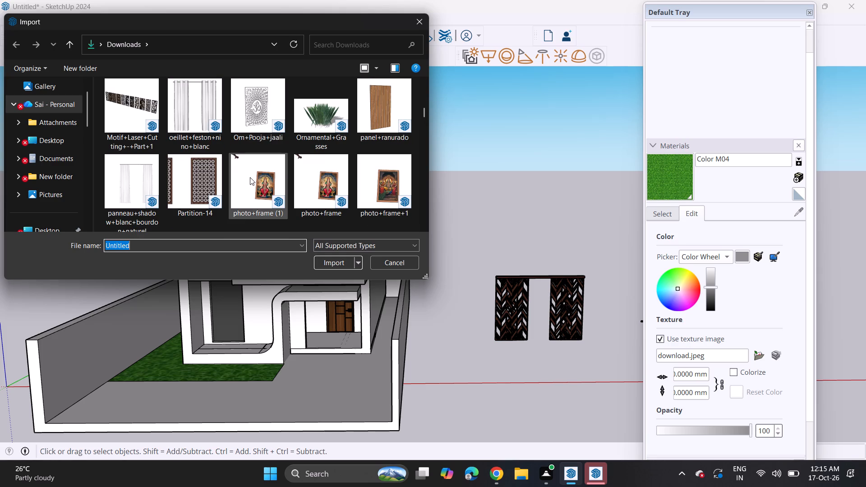
click(117, 113)
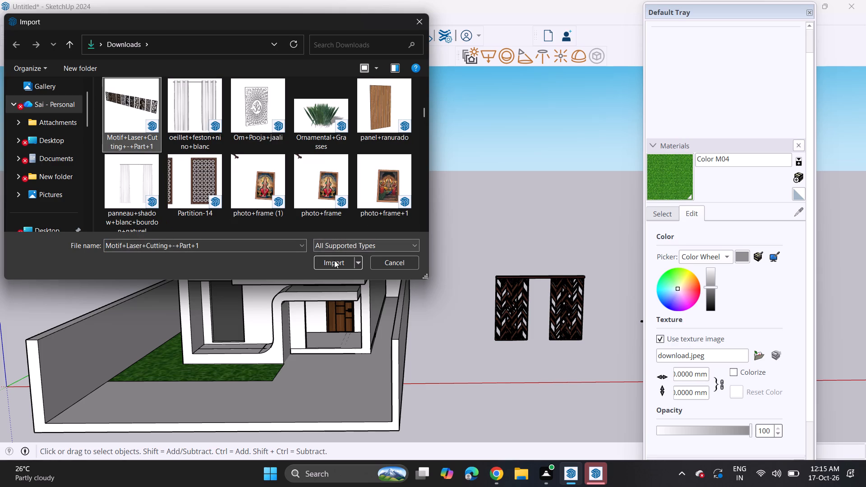
click(334, 260)
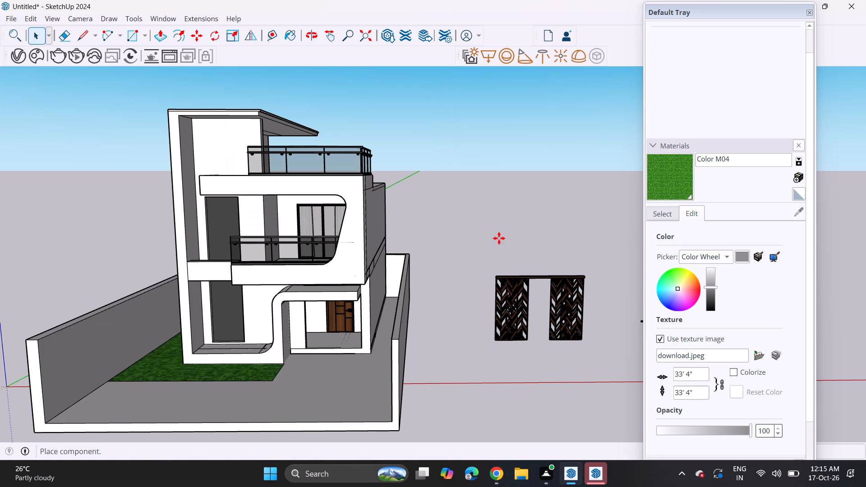
scroll(357, 256, down, 5)
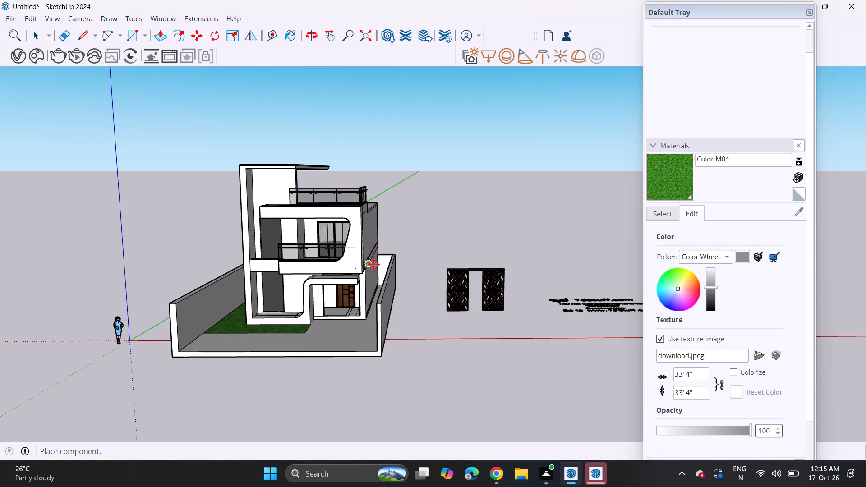
scroll(372, 265, down, 9)
click(1, 253)
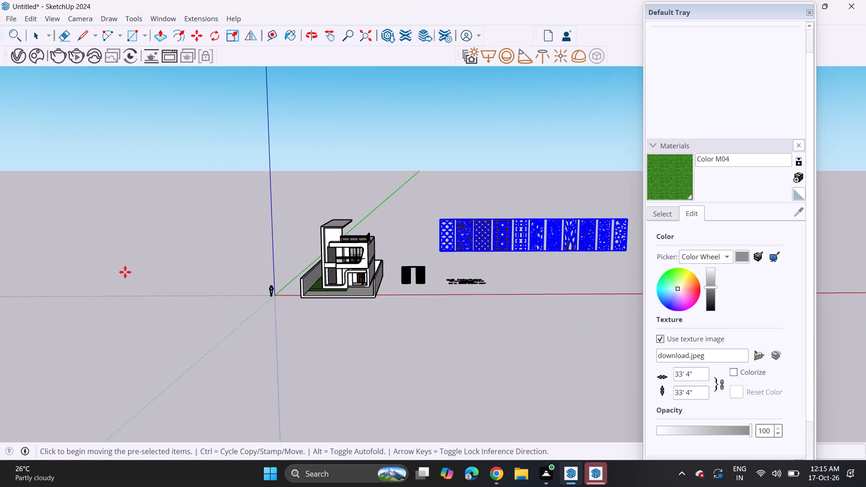
Explode the imported laser-cut motif component into its separate panels.
scroll(488, 239, up, 5)
scroll(448, 238, up, 7)
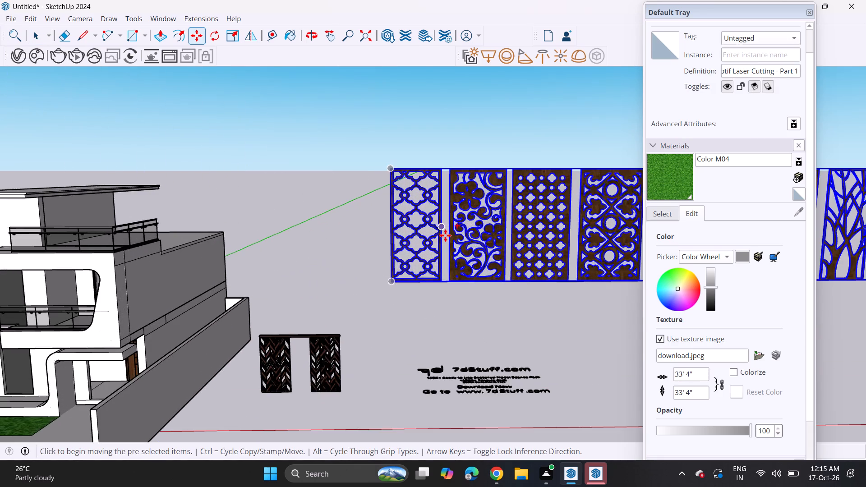
scroll(449, 237, up, 3)
scroll(451, 237, down, 4)
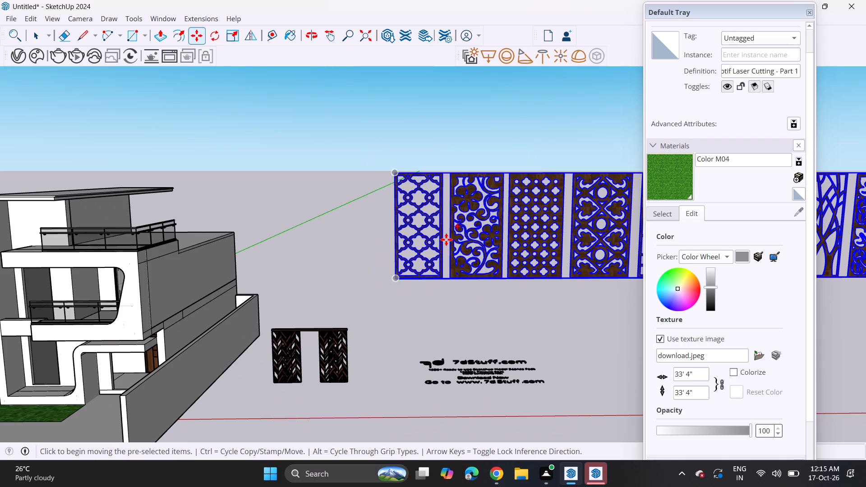
scroll(442, 242, down, 4)
scroll(558, 239, down, 3)
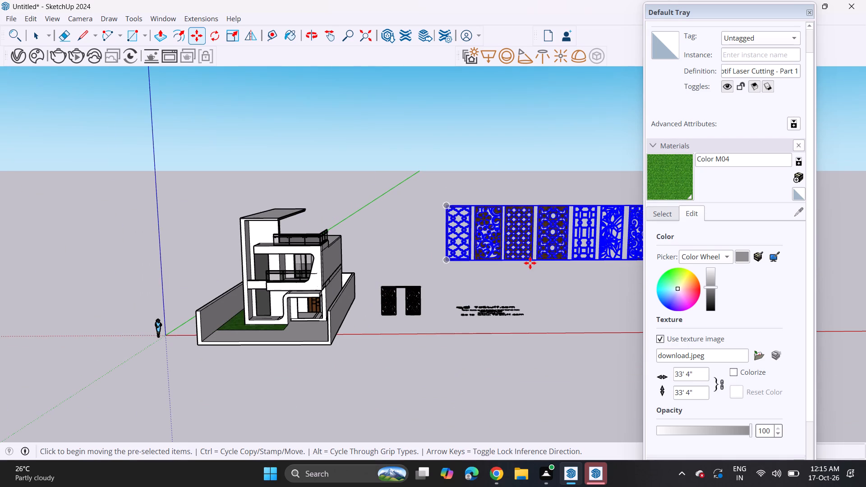
shift+middle_drag(530, 263, 444, 265)
right_click(493, 251)
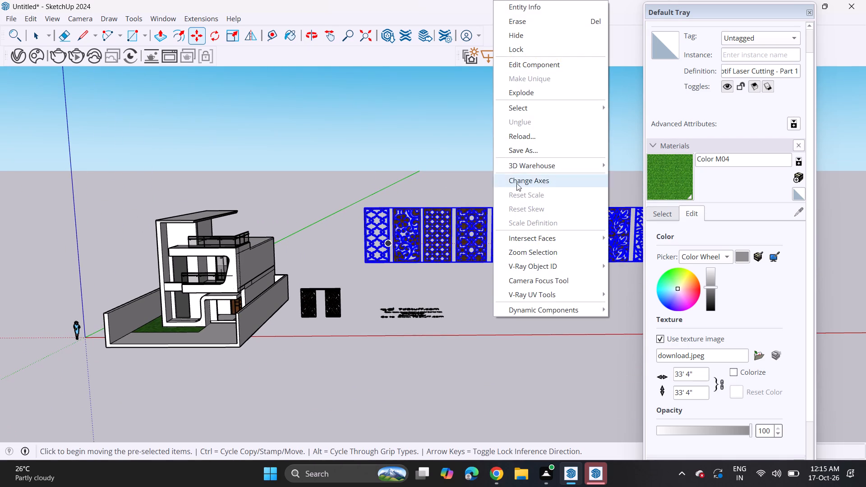
click(536, 91)
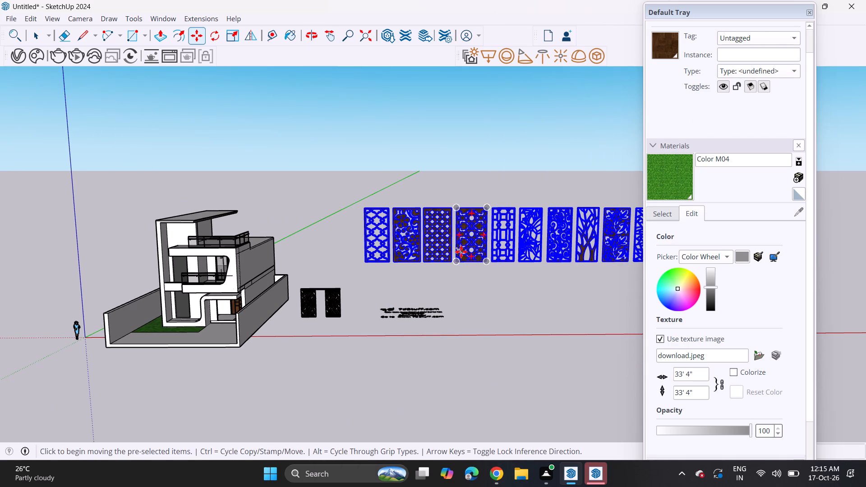
Move the floral scroll panel, second in the row, by its lower-left corner to the lower-left corner of the left block's ground-floor opening.
key(space)
click(466, 256)
click(430, 251)
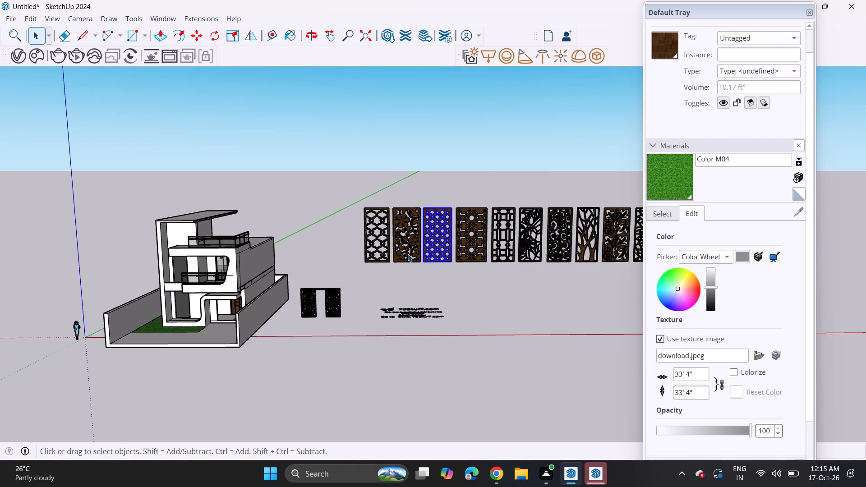
click(408, 254)
scroll(406, 257, up, 11)
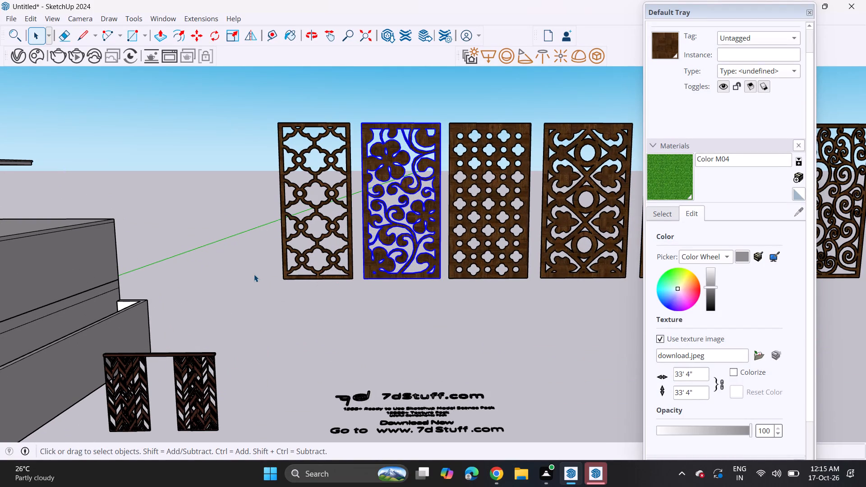
scroll(486, 268, down, 6)
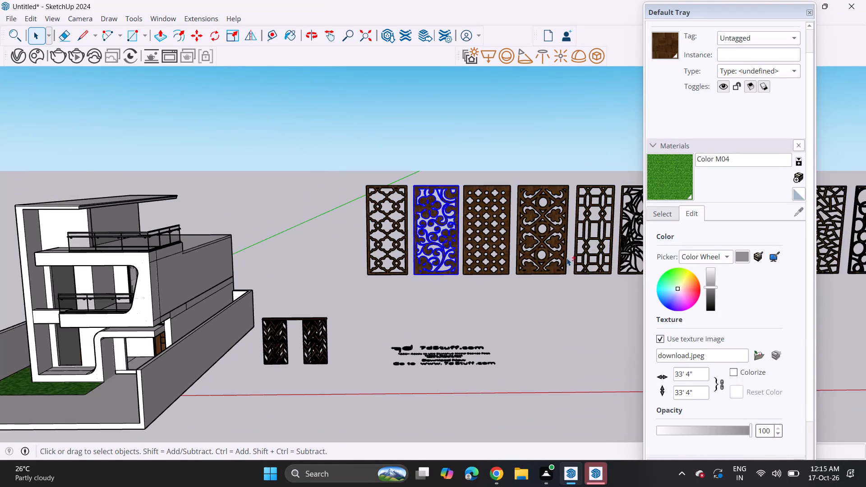
shift+middle_drag(567, 258, 326, 268)
shift+scroll(563, 258, up, 1)
middle_drag(441, 265, 344, 278)
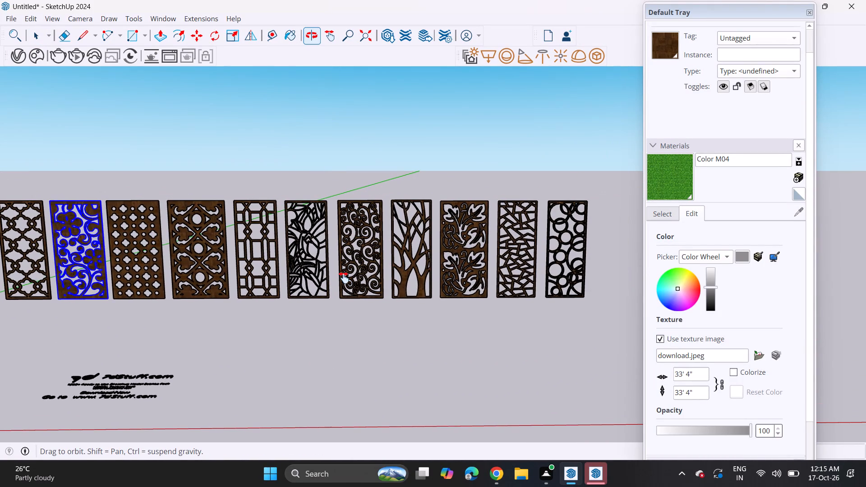
middle_drag(344, 278, 641, 260)
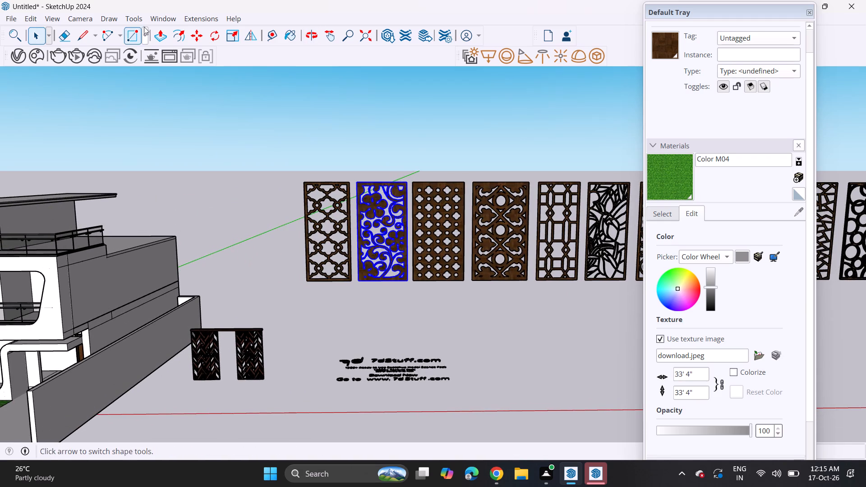
click(198, 32)
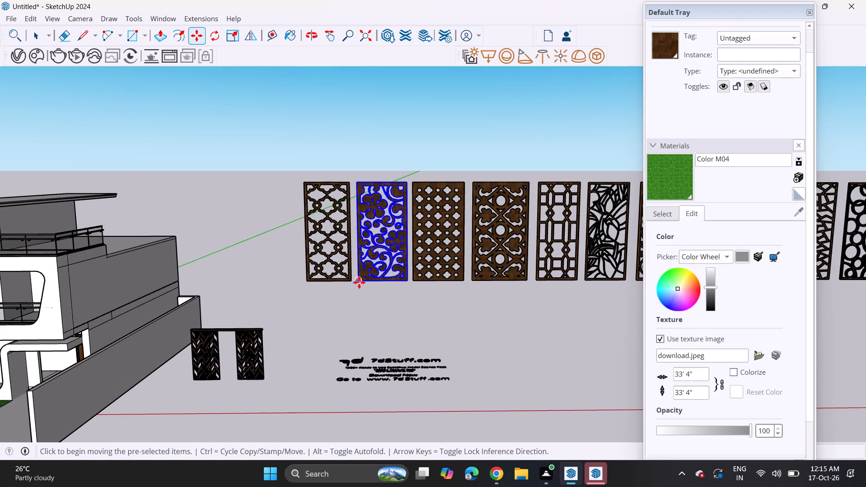
click(359, 282)
middle_drag(197, 345, 499, 264)
middle_drag(276, 315, 267, 315)
scroll(276, 315, up, 1)
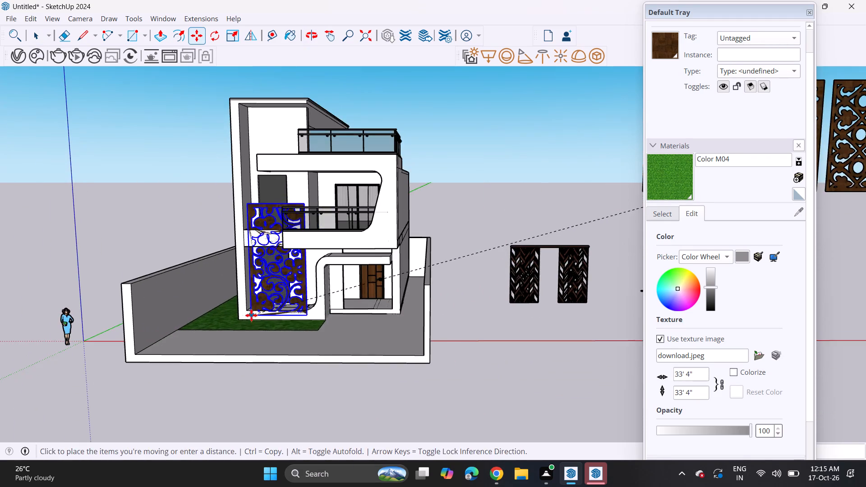
middle_drag(251, 315, 372, 284)
scroll(389, 270, up, 9)
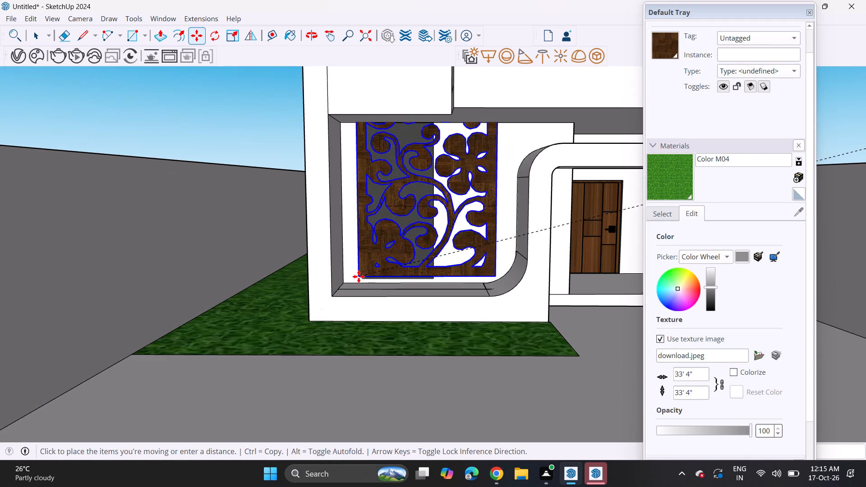
click(364, 280)
Scale the floral scroll panel down uniformly from its upper corner to match the width of the left block's ground-floor opening.
scroll(385, 236, down, 3)
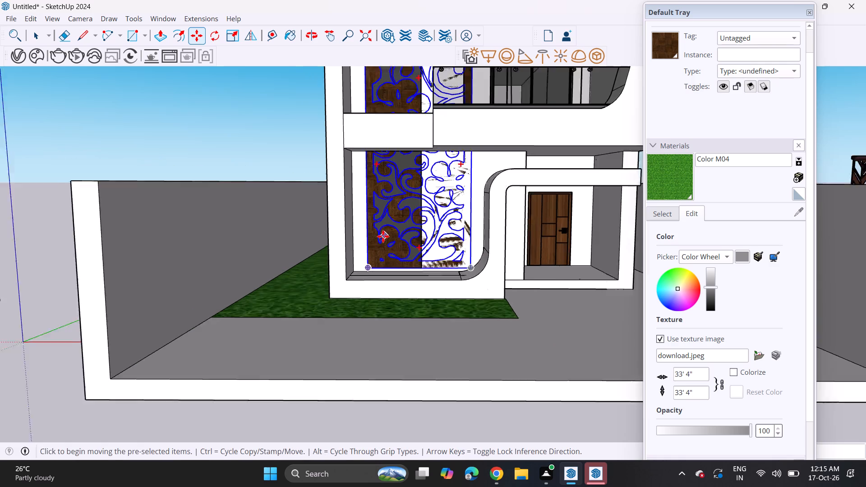
scroll(383, 236, down, 4)
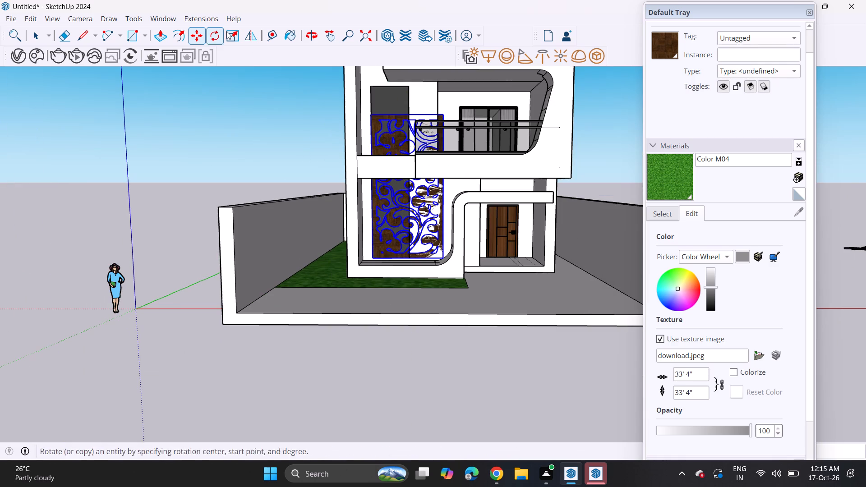
click(233, 39)
click(236, 40)
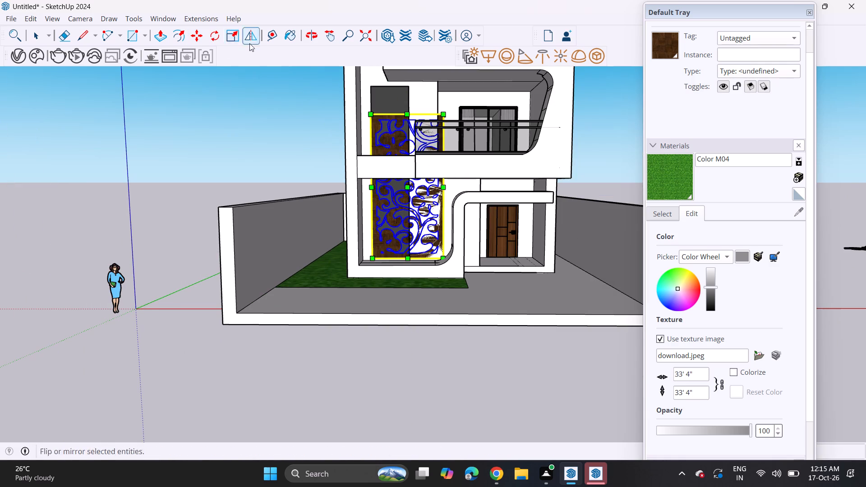
click(445, 112)
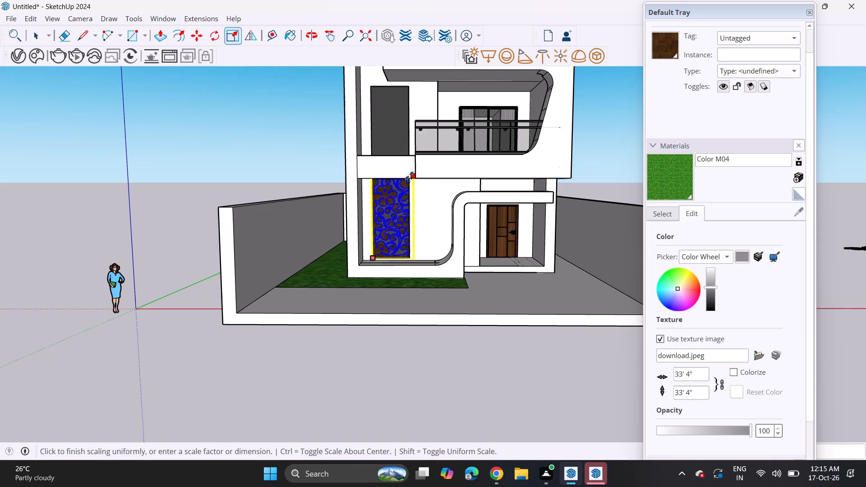
scroll(410, 194, up, 7)
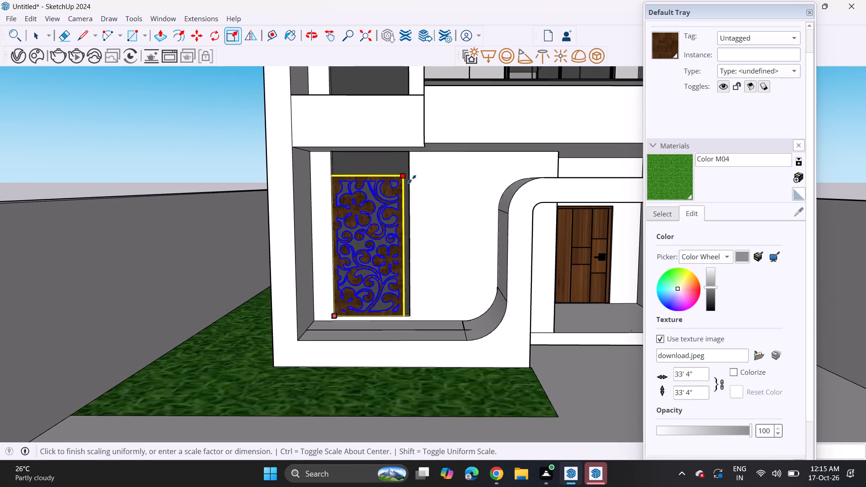
click(422, 169)
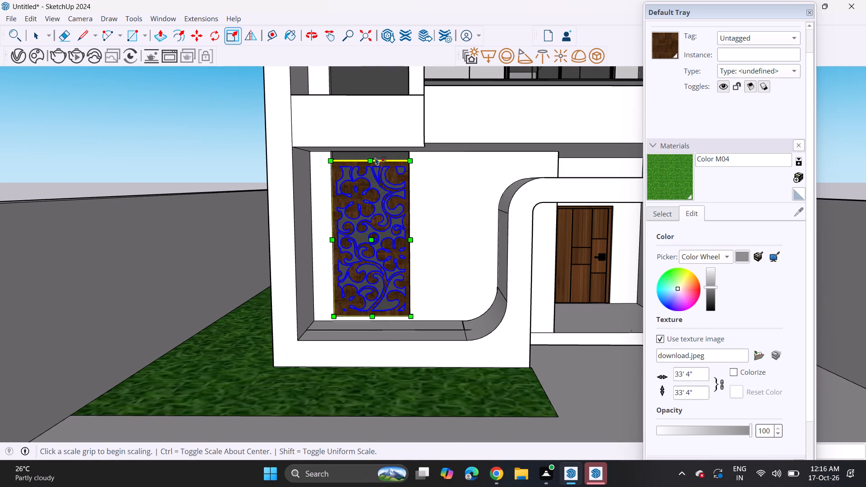
Stretch the floral scroll panel's top edge up to the top of the left block's ground-floor opening, keeping its width.
middle_drag(375, 157, 331, 167)
scroll(391, 157, up, 4)
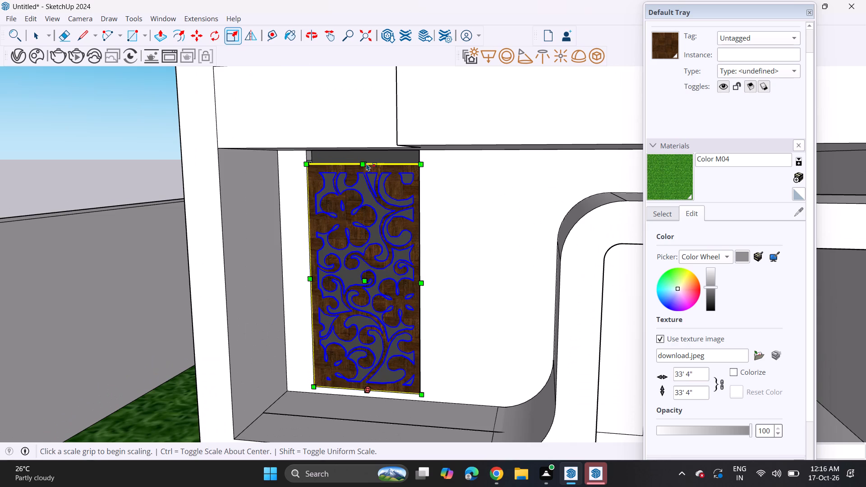
middle_drag(366, 161, 355, 184)
scroll(358, 183, up, 6)
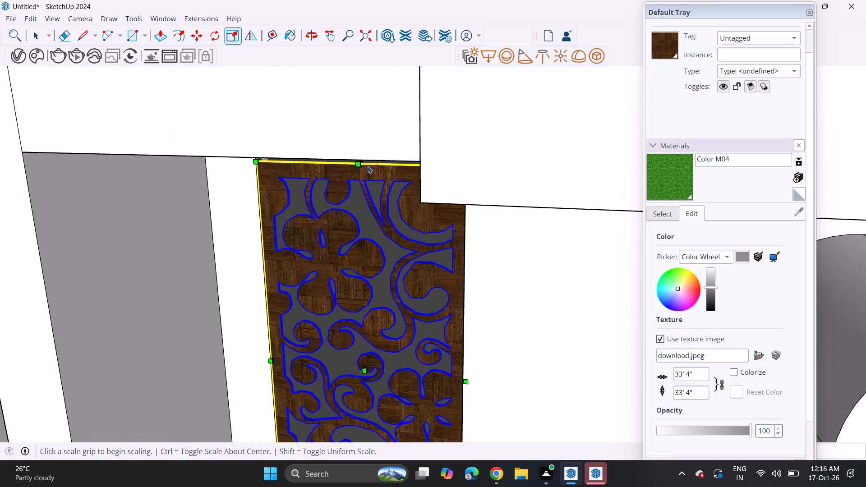
middle_drag(368, 165, 365, 150)
scroll(368, 165, up, 1)
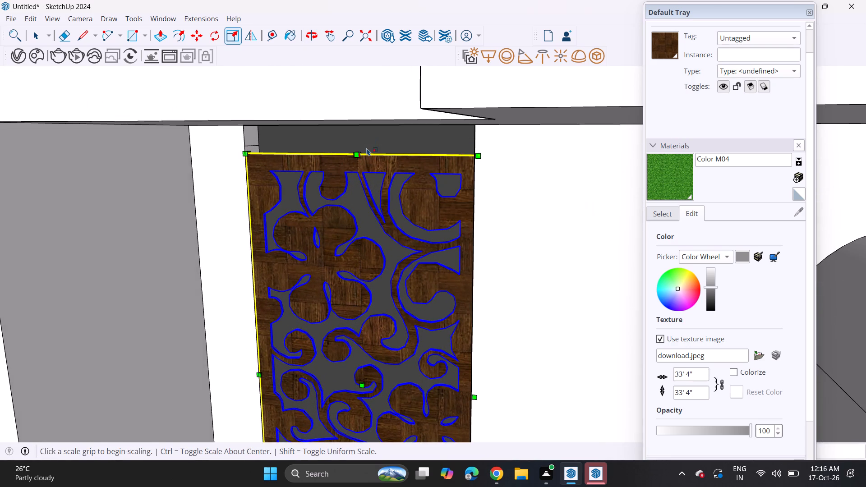
scroll(358, 152, up, 11)
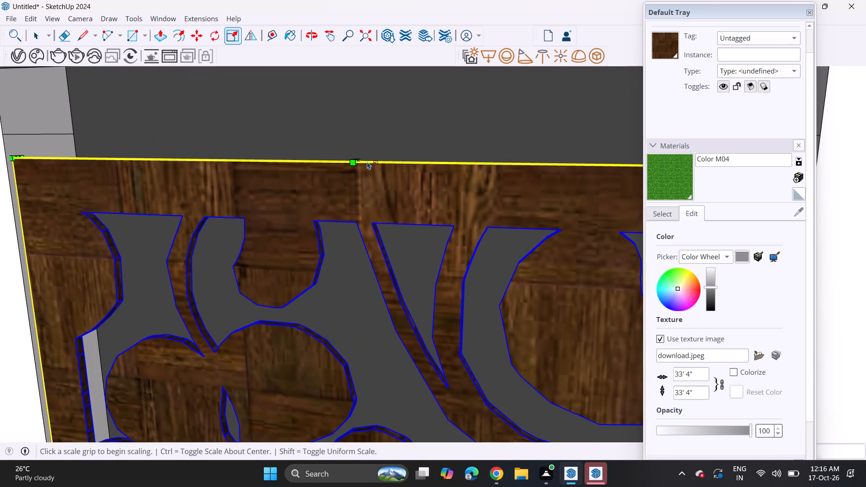
middle_drag(367, 161, 343, 164)
click(361, 162)
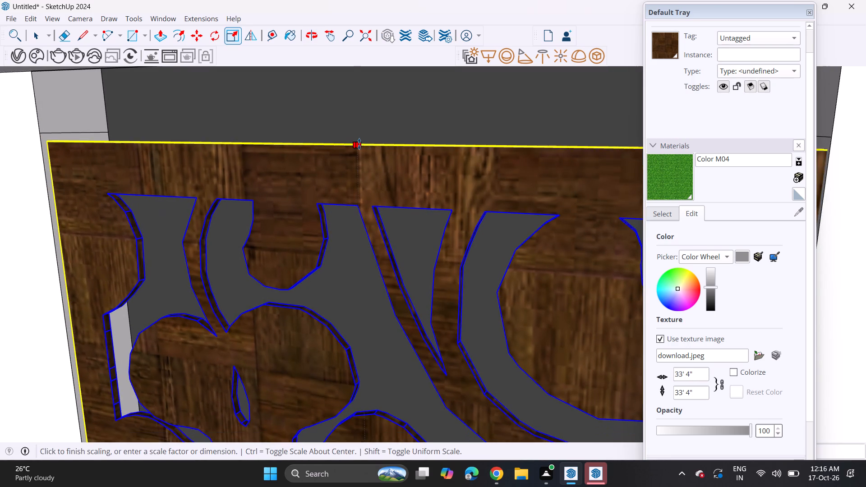
scroll(359, 144, down, 5)
click(376, 86)
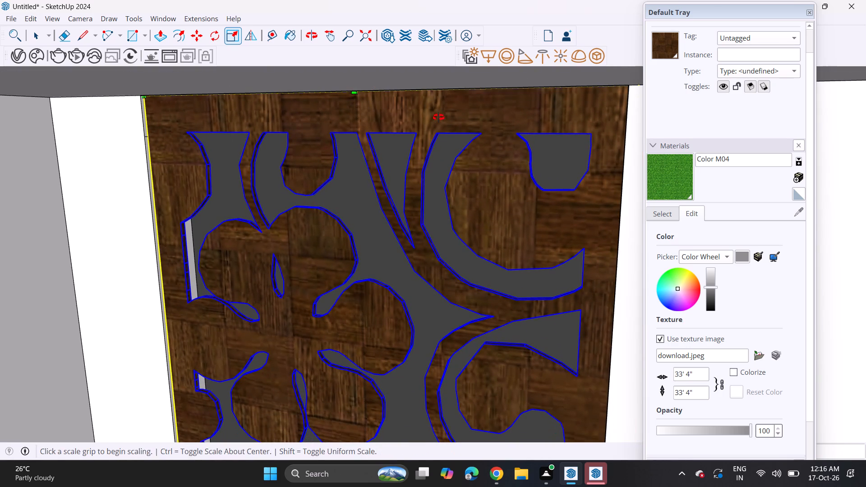
middle_click(438, 117)
middle_drag(404, 144, 435, 124)
scroll(436, 124, down, 18)
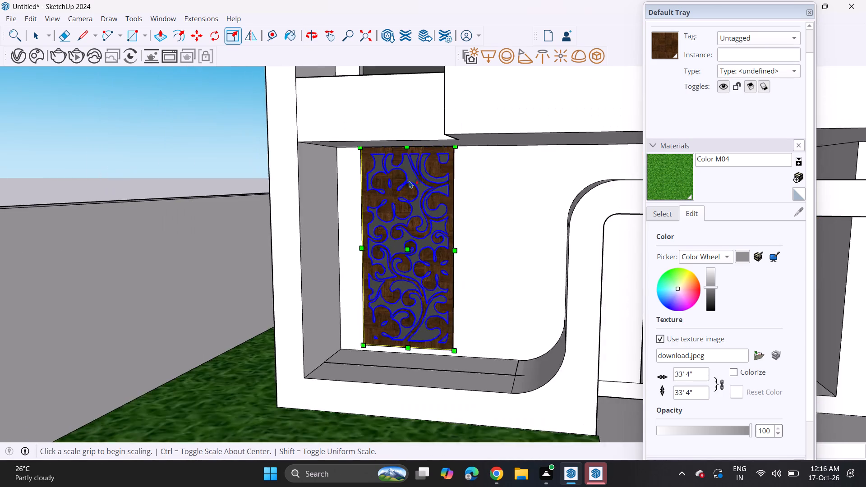
scroll(409, 180, down, 4)
key(space)
click(258, 154)
middle_drag(252, 184, 298, 188)
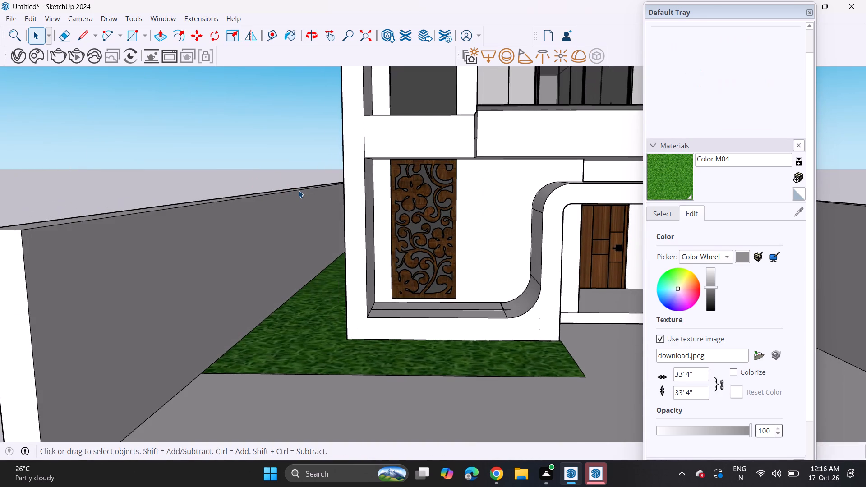
Review the fitted panel on the facade and examine the other laser-cut panel designs in the row beside the house.
scroll(299, 190, down, 3)
shift+middle_drag(304, 195, 273, 266)
middle_drag(349, 336, 354, 332)
scroll(349, 336, up, 1)
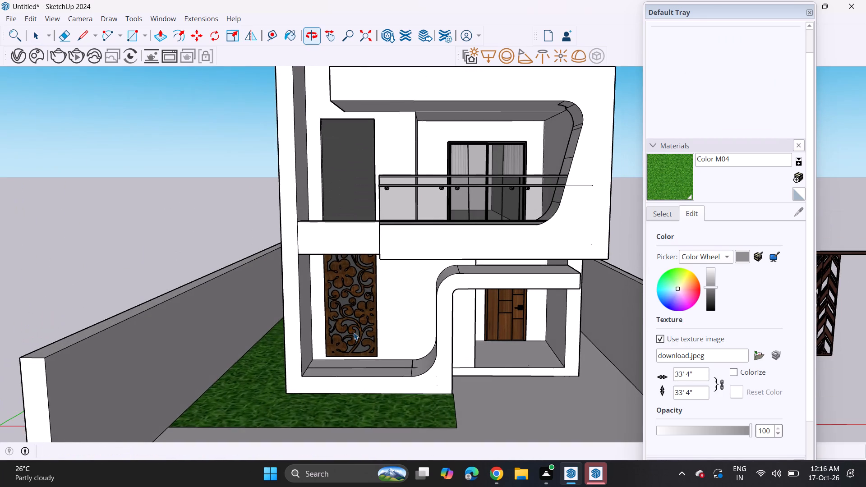
scroll(354, 332, down, 6)
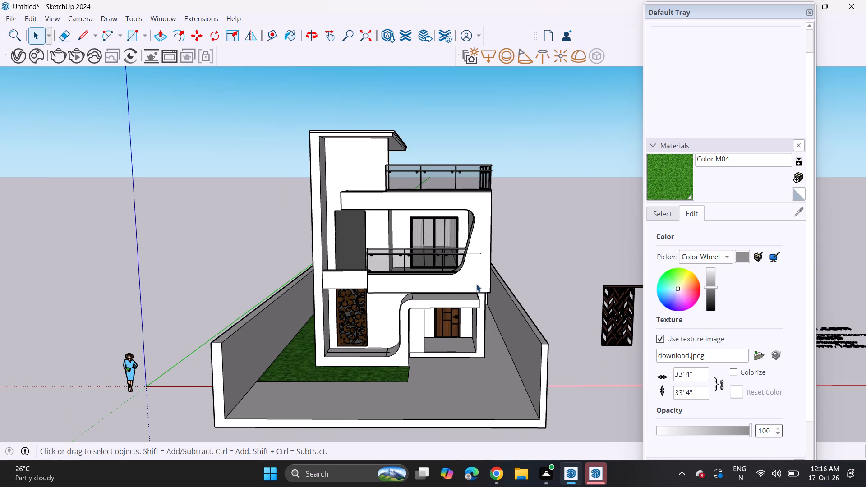
scroll(468, 286, down, 4)
shift+middle_drag(501, 305, 91, 268)
shift+middle_drag(365, 219, 184, 310)
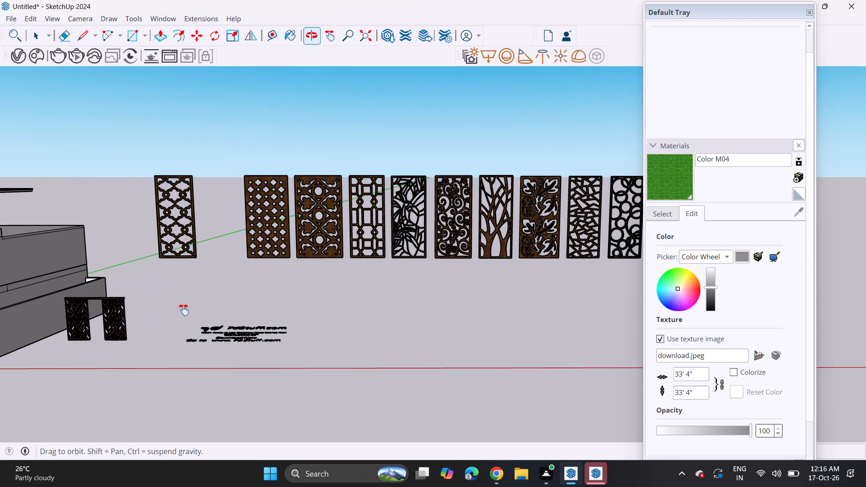
shift+middle_drag(184, 310, 99, 330)
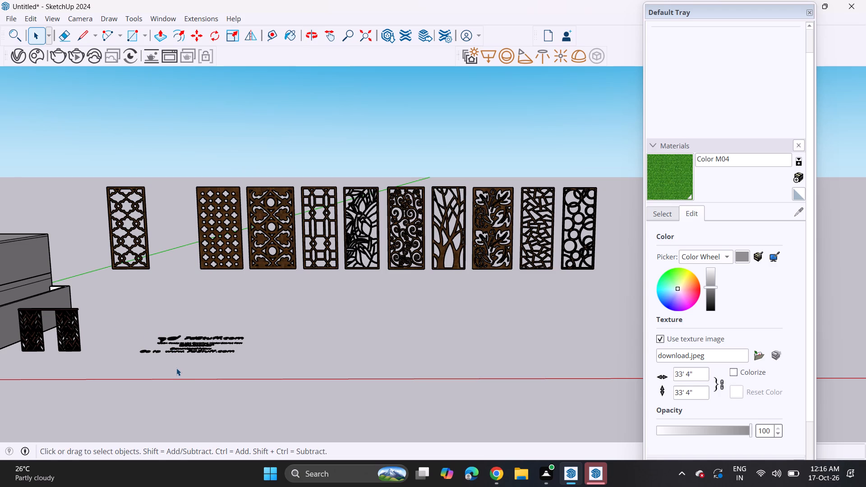
click(400, 254)
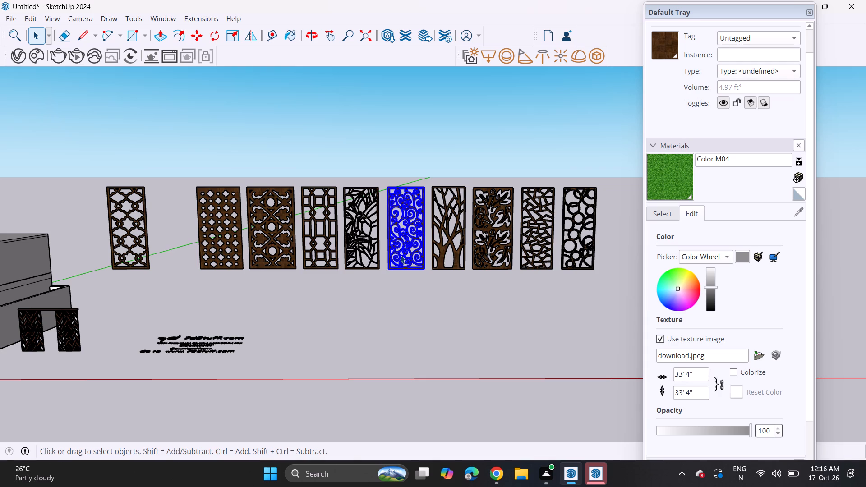
scroll(328, 210, down, 6)
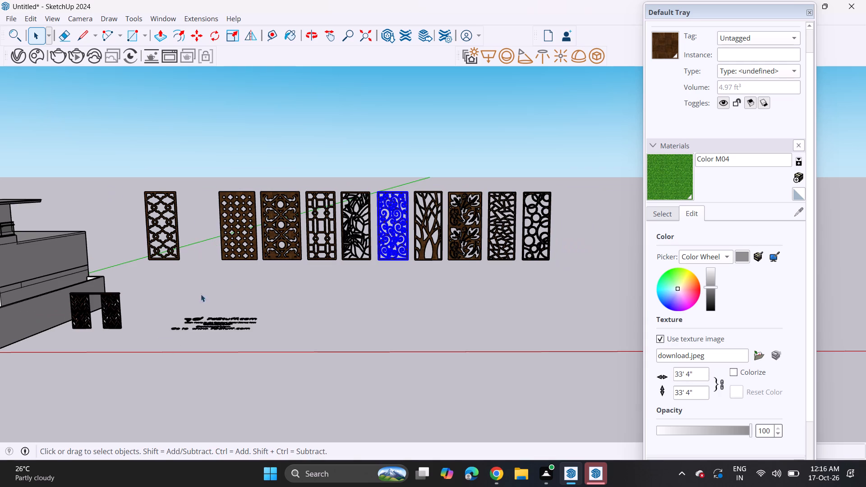
scroll(152, 204, down, 3)
shift+middle_drag(88, 271, 398, 307)
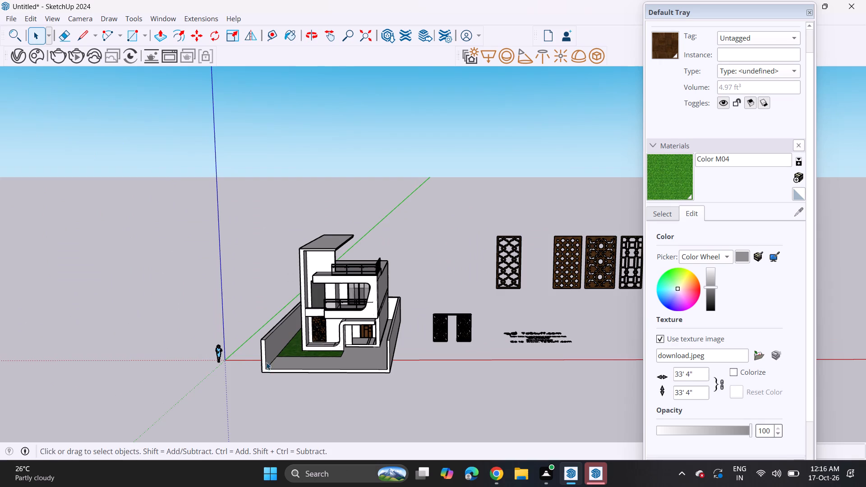
Copy the fitted floral scroll panel by its lower-left corner to the lower-left corner of the left block's first-floor opening.
scroll(281, 348, up, 7)
scroll(330, 330, up, 10)
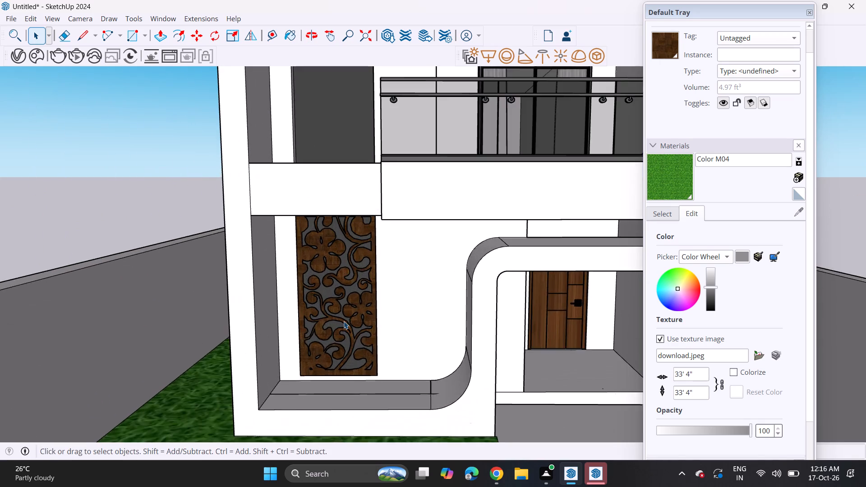
scroll(344, 321, up, 3)
click(309, 352)
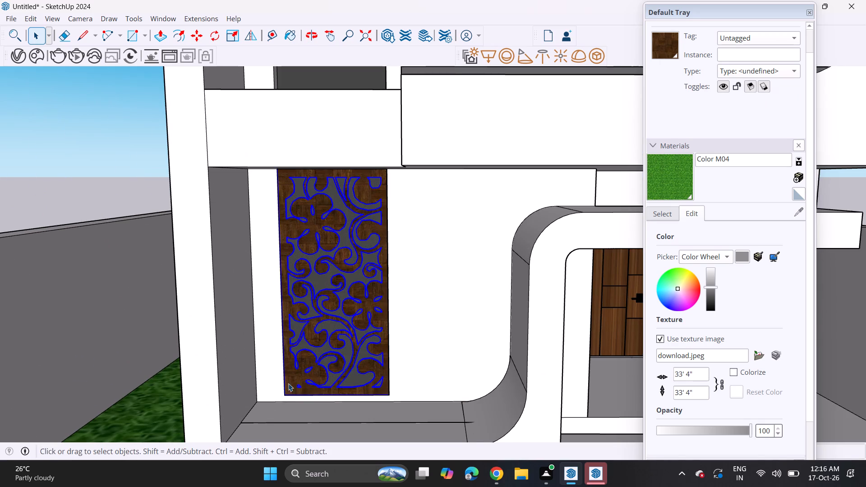
key(m)
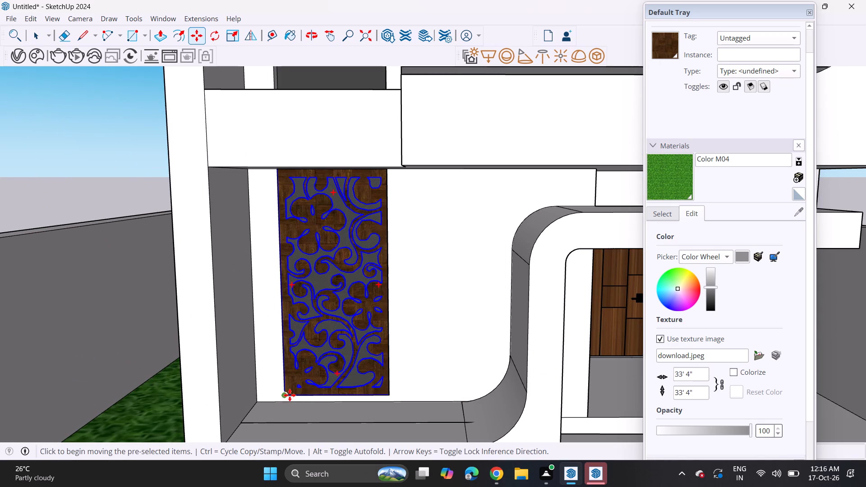
click(290, 395)
shift+middle_drag(277, 206, 259, 377)
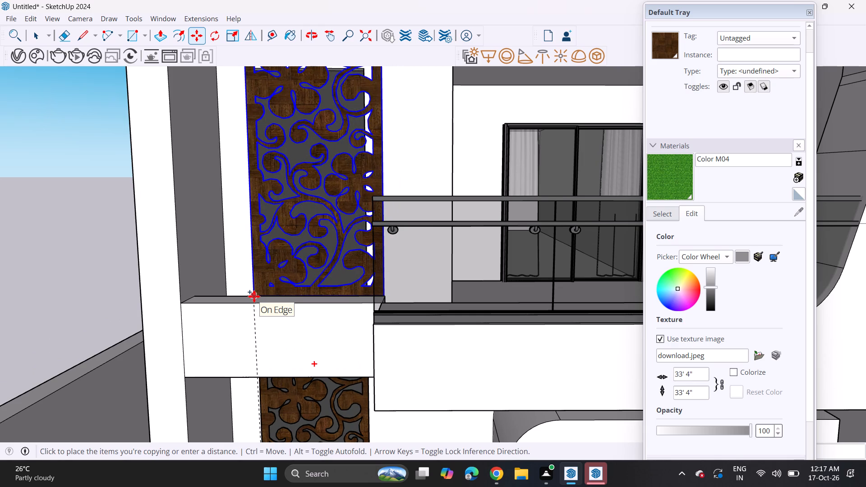
shift+middle_drag(253, 296, 270, 138)
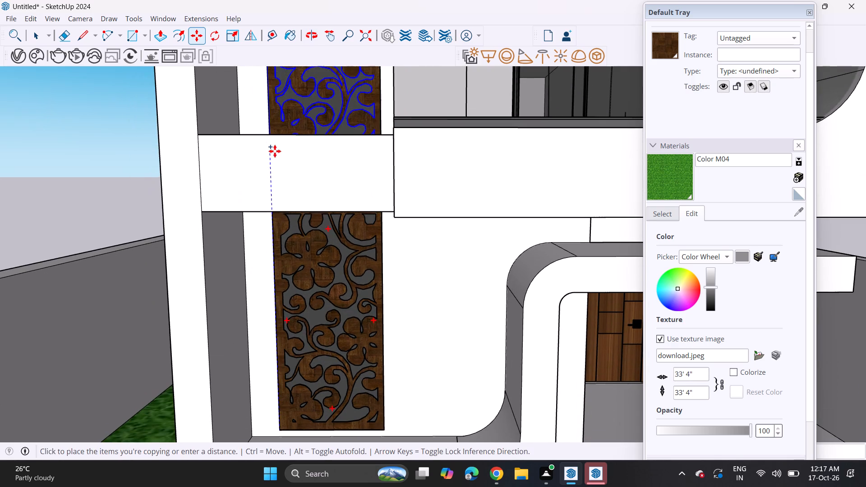
middle_drag(284, 129, 285, 176)
shift+middle_drag(294, 211, 313, 317)
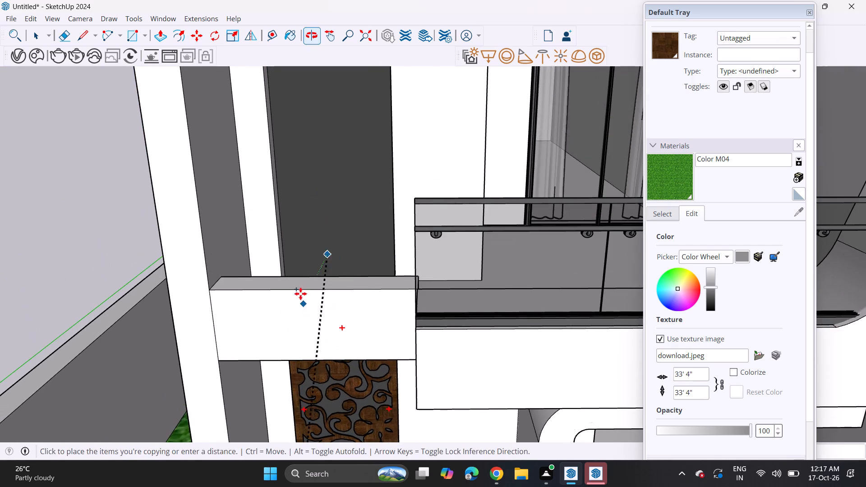
middle_drag(290, 253, 279, 304)
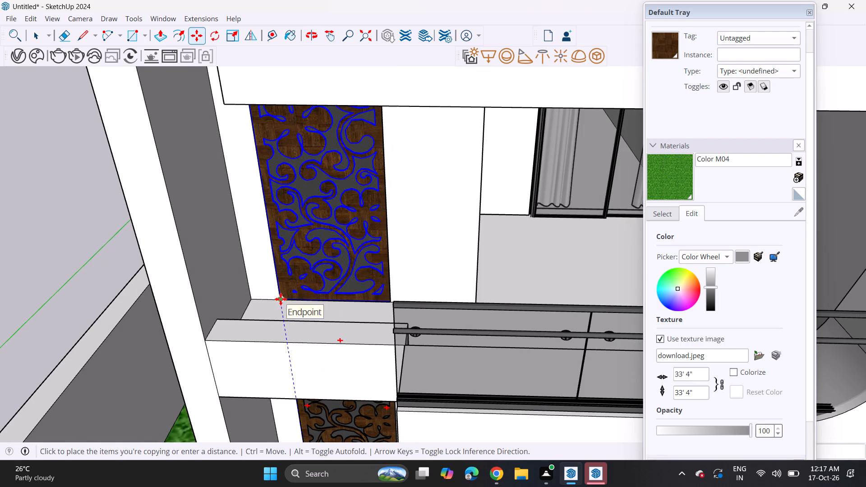
click(281, 299)
middle_drag(330, 246, 332, 199)
shift+middle_drag(332, 195, 312, 296)
middle_drag(312, 290, 318, 213)
scroll(318, 208, down, 7)
key(space)
click(163, 234)
Convert the first-floor floral scroll panel group into a component with the default settings, replacing the selection.
scroll(169, 234, down, 2)
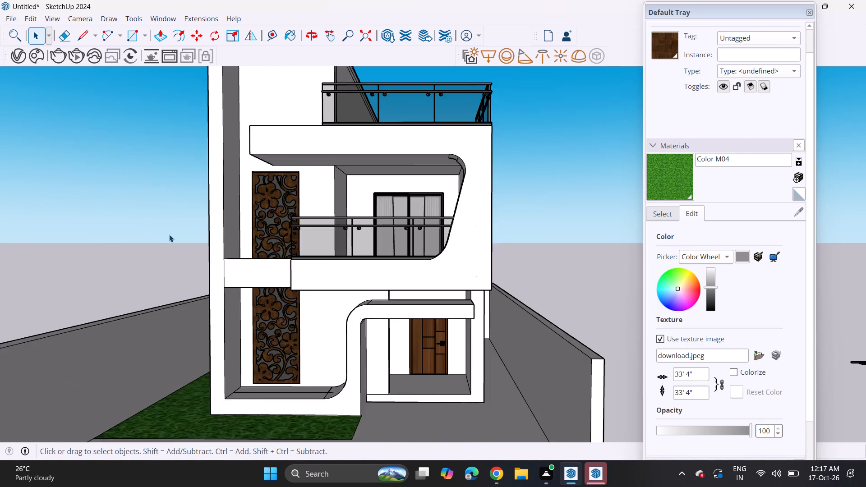
scroll(169, 234, down, 5)
shift+middle_drag(334, 285, 259, 294)
middle_drag(229, 289, 263, 283)
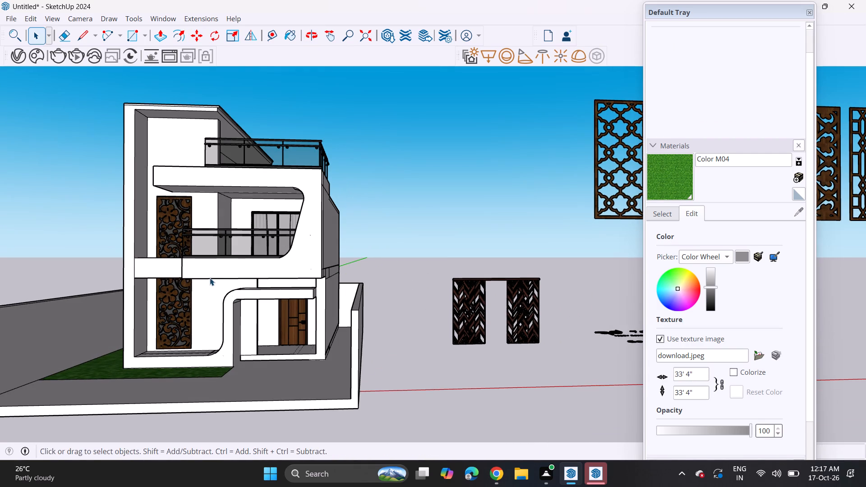
middle_drag(210, 272, 290, 284)
scroll(255, 235, up, 3)
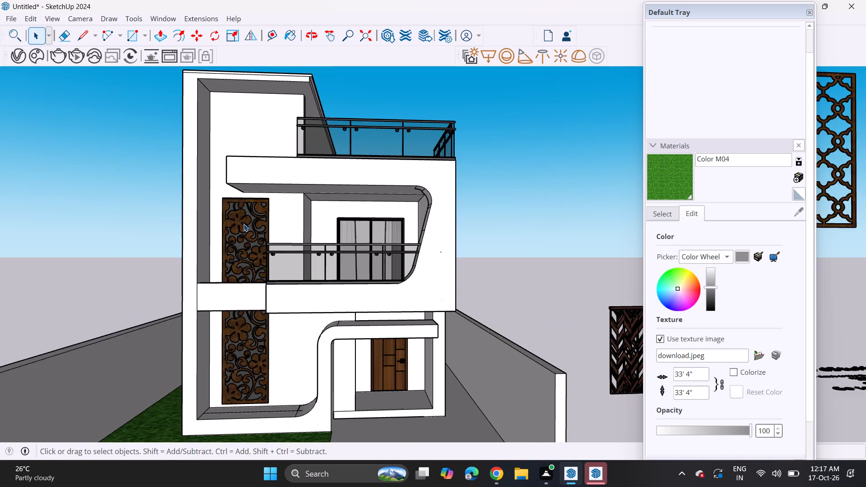
scroll(244, 224, up, 4)
click(244, 224)
right_click(244, 224)
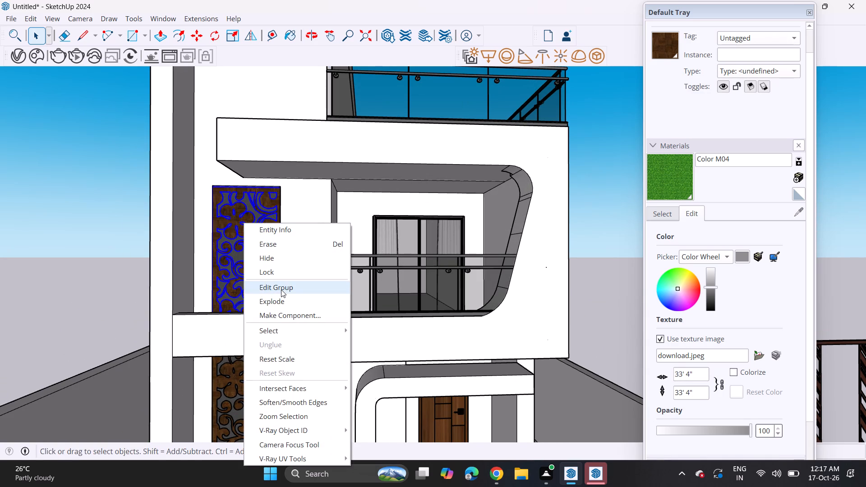
click(276, 313)
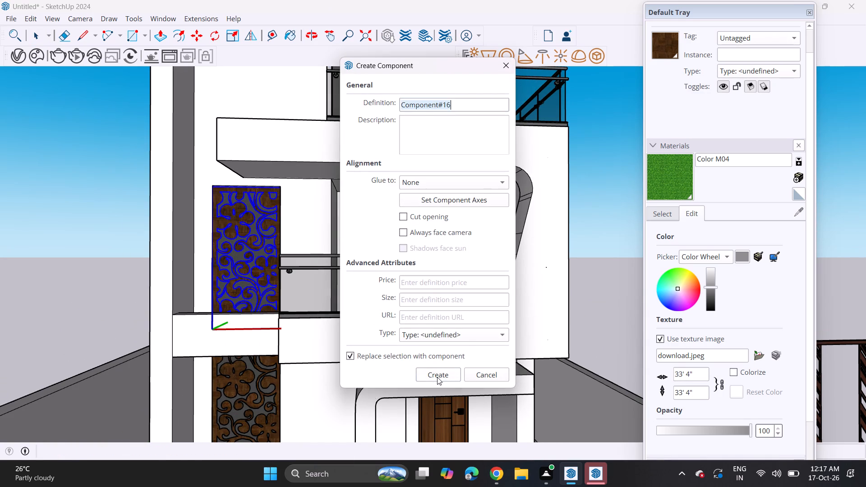
click(437, 377)
Paint the first-floor and ground-floor floral scroll panels in the left block white with Color M00, and clear the selection.
click(668, 213)
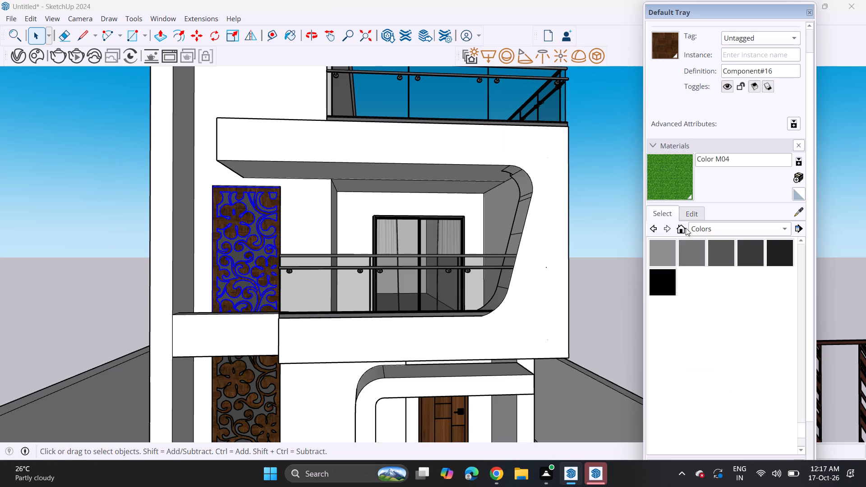
click(668, 249)
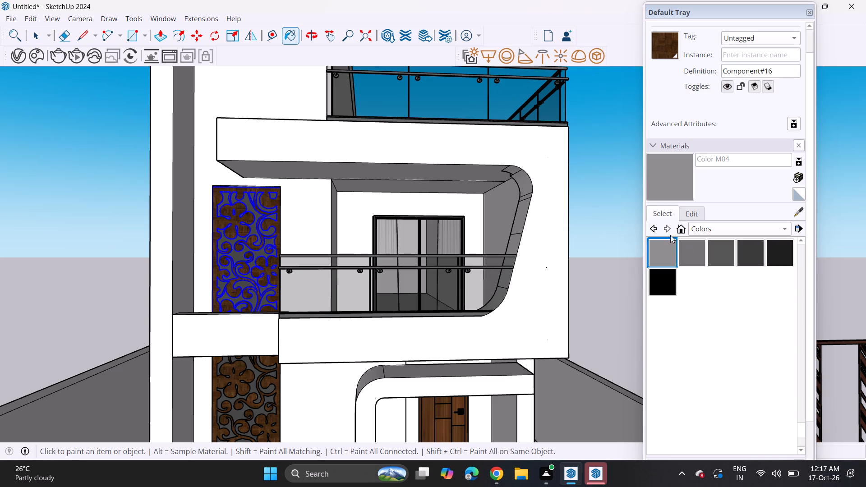
scroll(696, 265, up, 3)
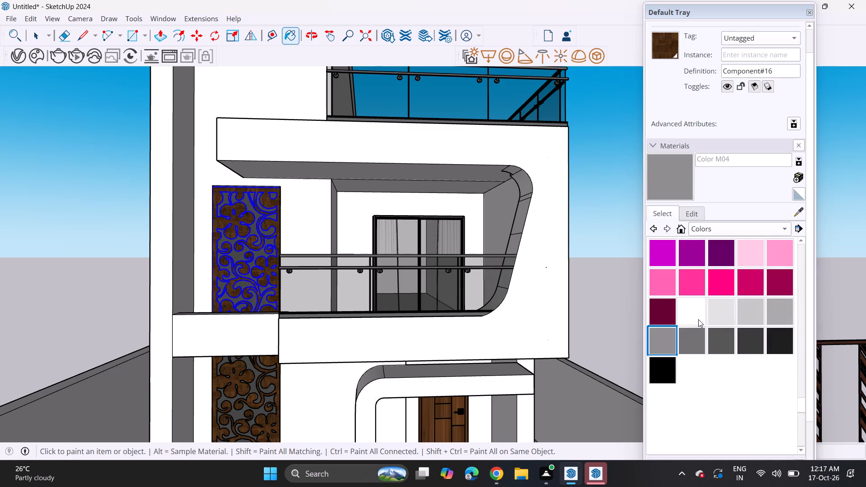
click(698, 319)
scroll(274, 232, up, 3)
click(235, 224)
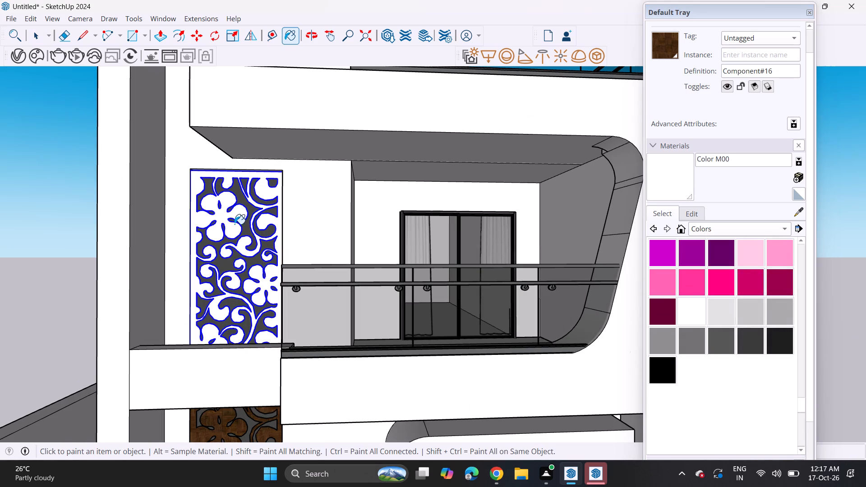
click(236, 428)
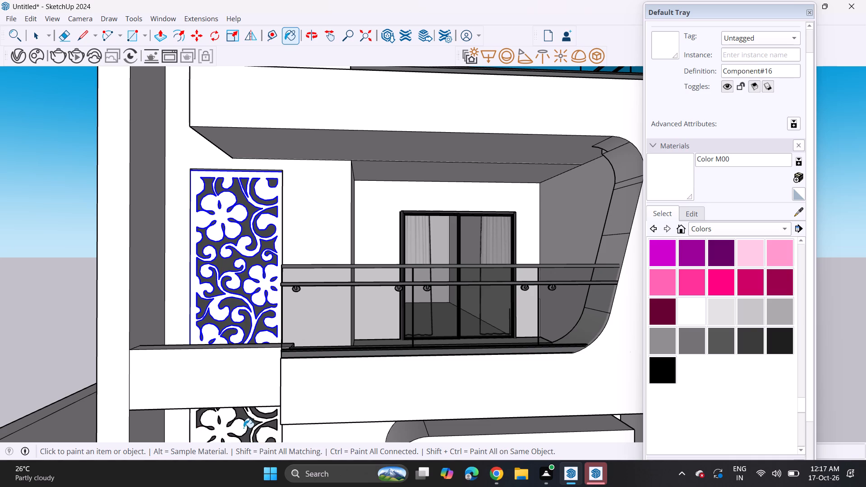
scroll(245, 424, down, 3)
key(space)
click(31, 283)
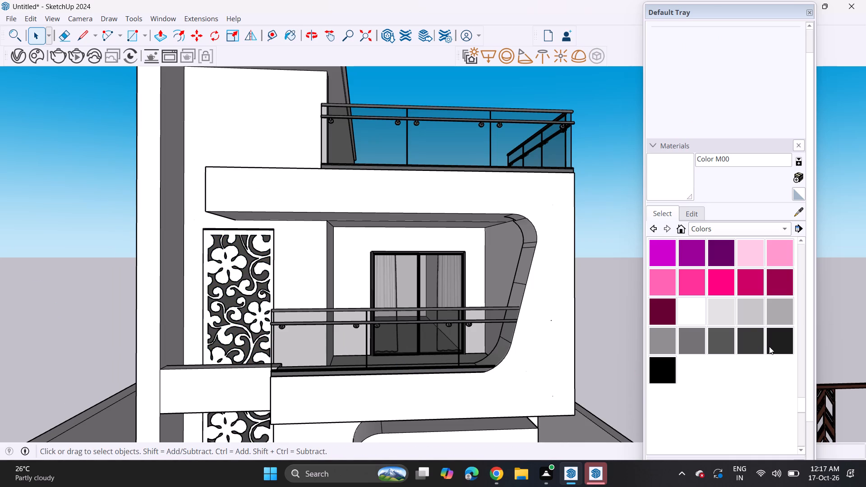
Pick a dark charcoal grey from the Colors collection as the paint material.
drag(769, 346, 778, 346)
scroll(48, 236, up, 3)
scroll(204, 278, up, 4)
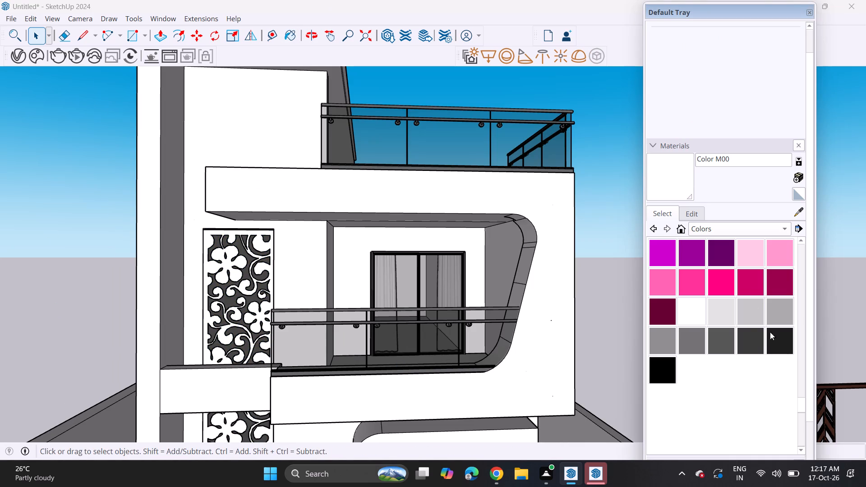
click(787, 350)
click(783, 335)
scroll(141, 305, up, 3)
scroll(229, 292, up, 3)
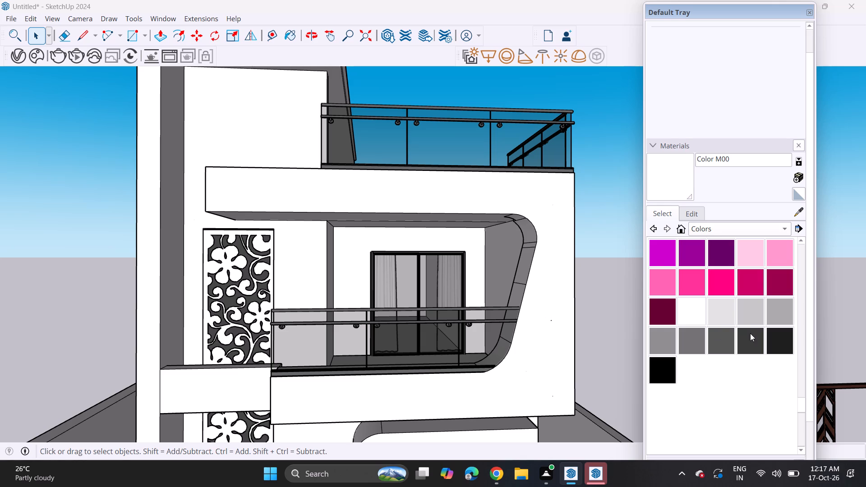
click(740, 346)
click(755, 343)
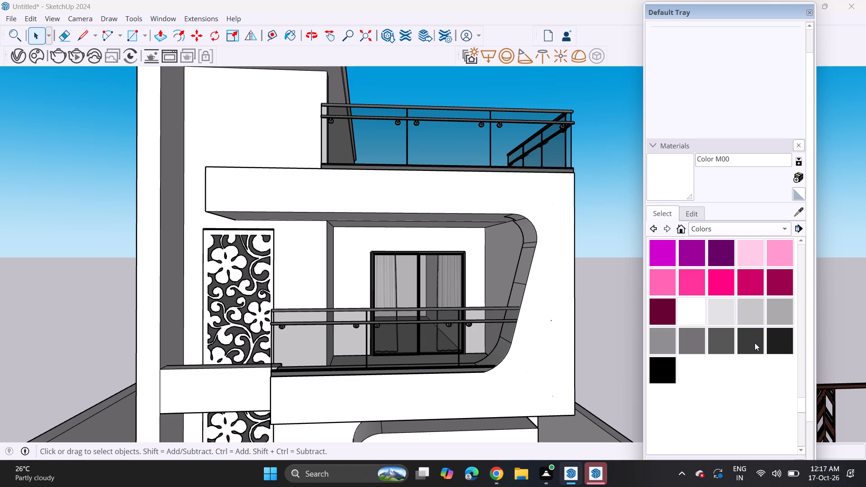
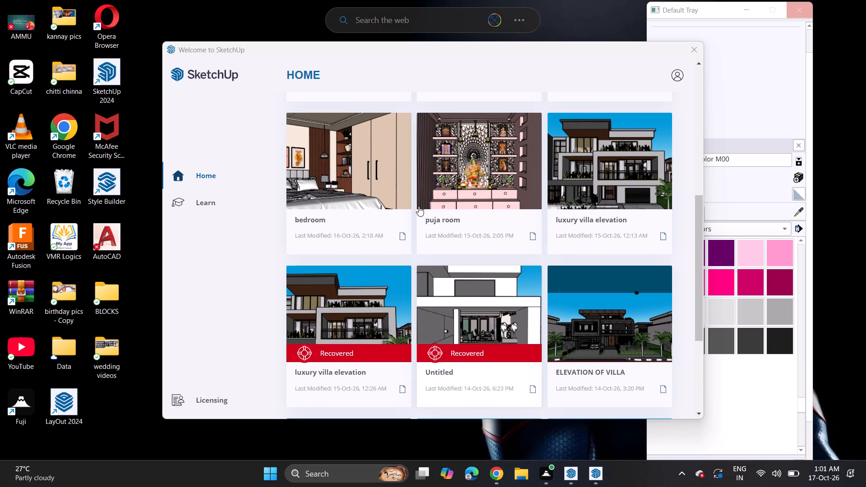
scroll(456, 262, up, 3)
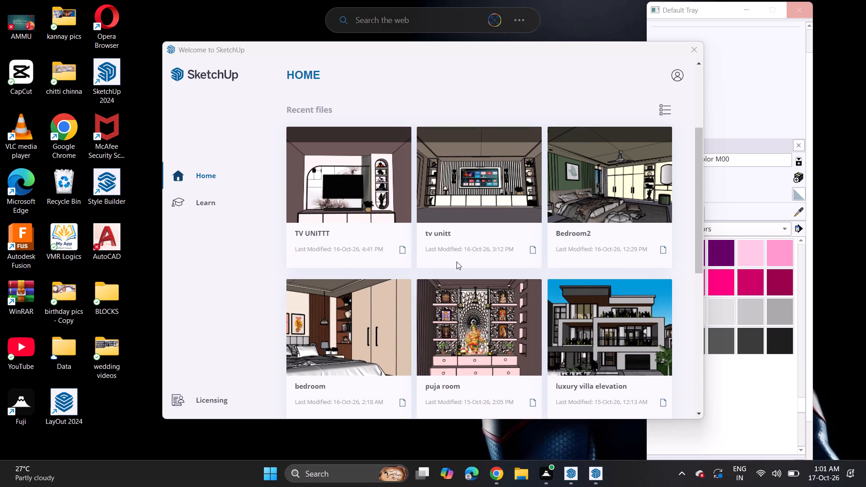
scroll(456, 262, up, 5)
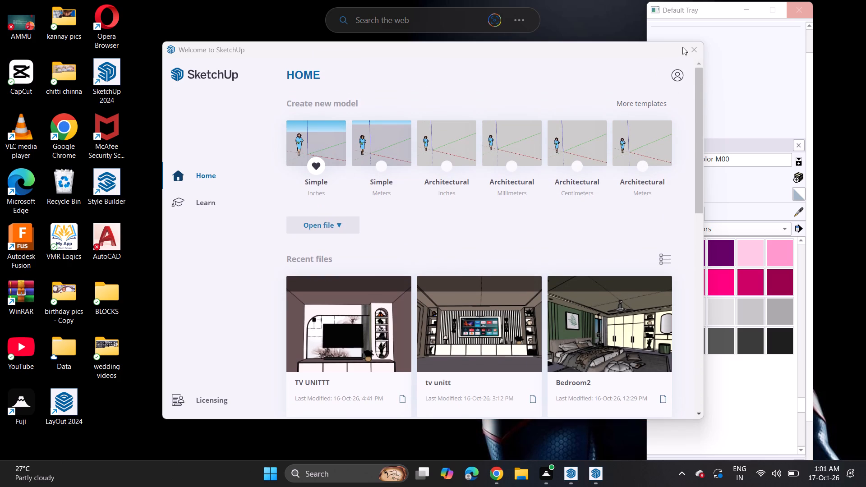
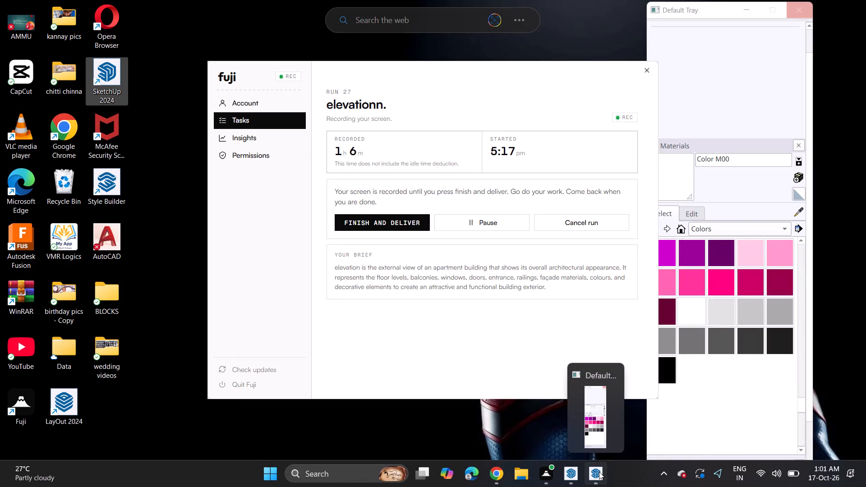
Force-close the unresponsive SketchUp session that still shows its Default Tray.
click(604, 418)
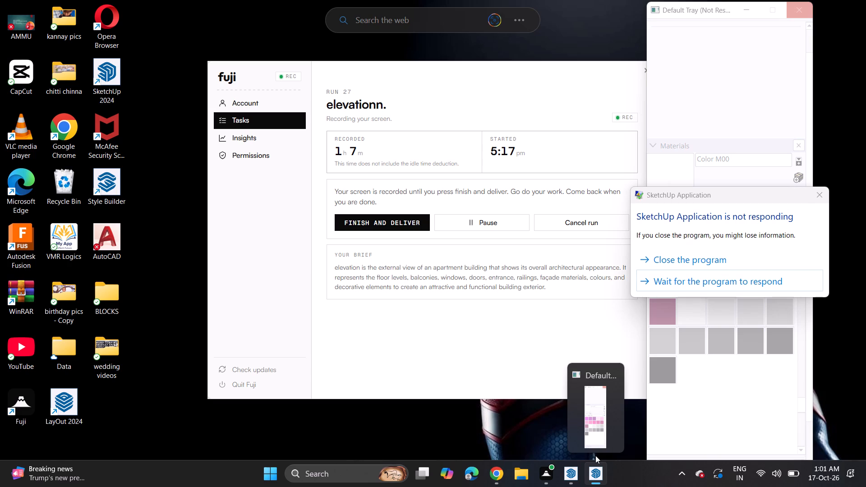
click(614, 373)
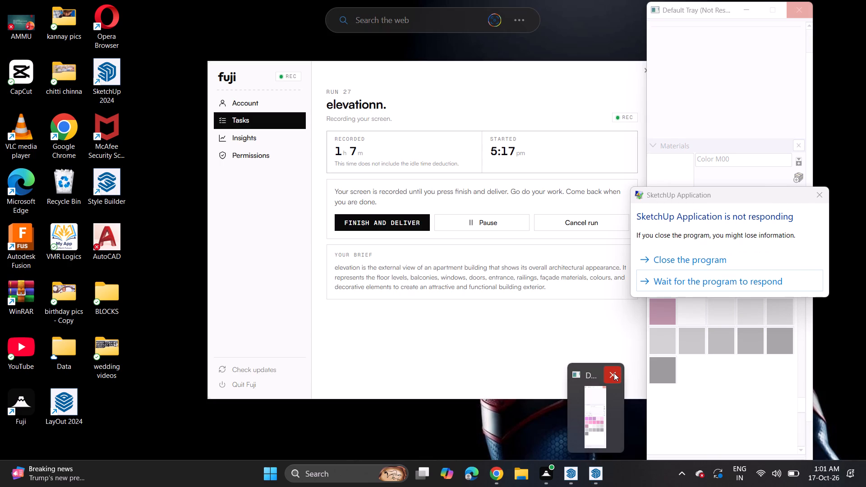
click(695, 265)
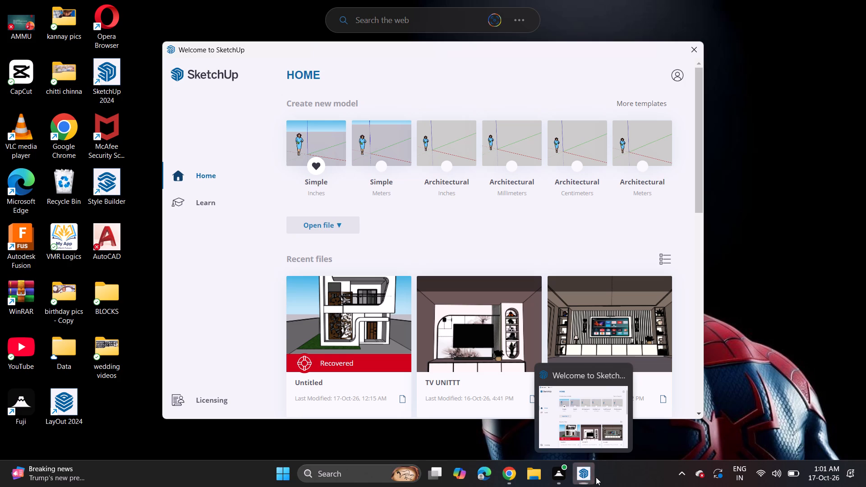
Open the recovered Untitled house model from the recent files in the SketchUp welcome window.
click(345, 310)
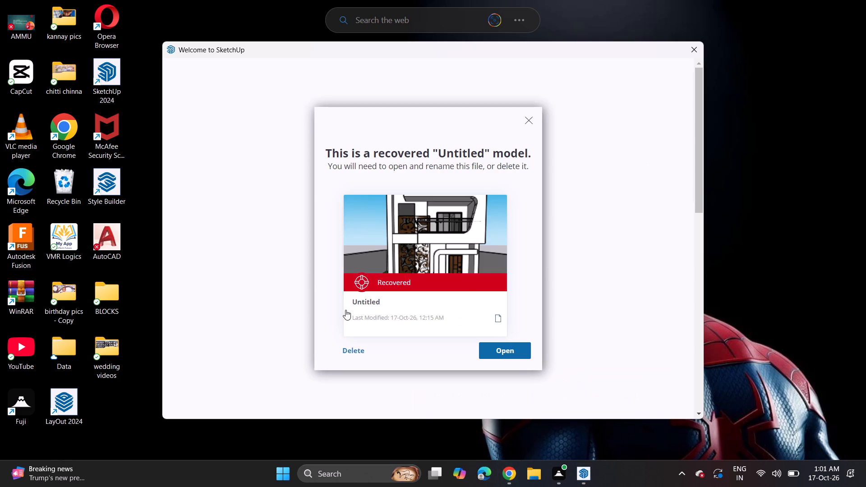
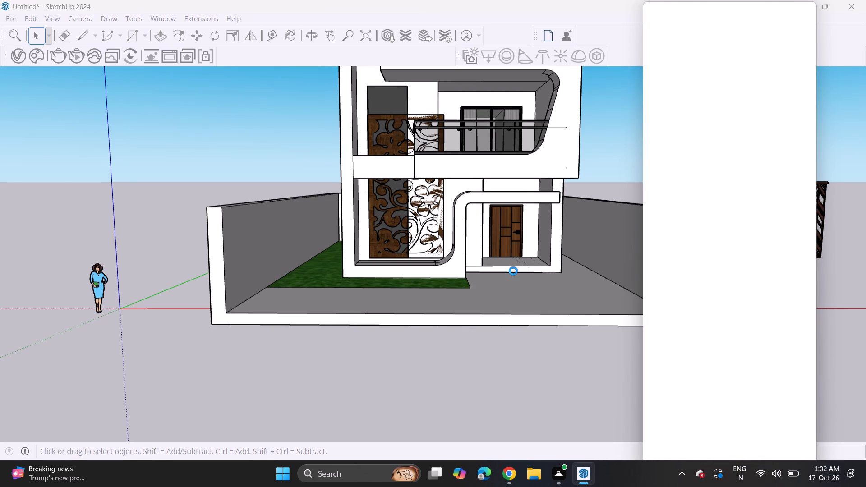
Scale the floral screen uniformly so its top fits beneath the slab over the ground-floor recess.
scroll(364, 292, down, 2)
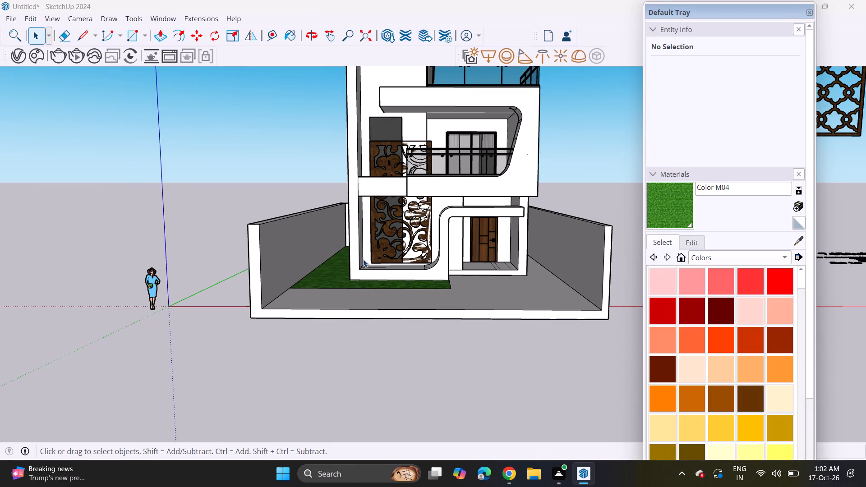
scroll(364, 254, down, 3)
shift+middle_drag(360, 243, 335, 371)
scroll(395, 285, up, 4)
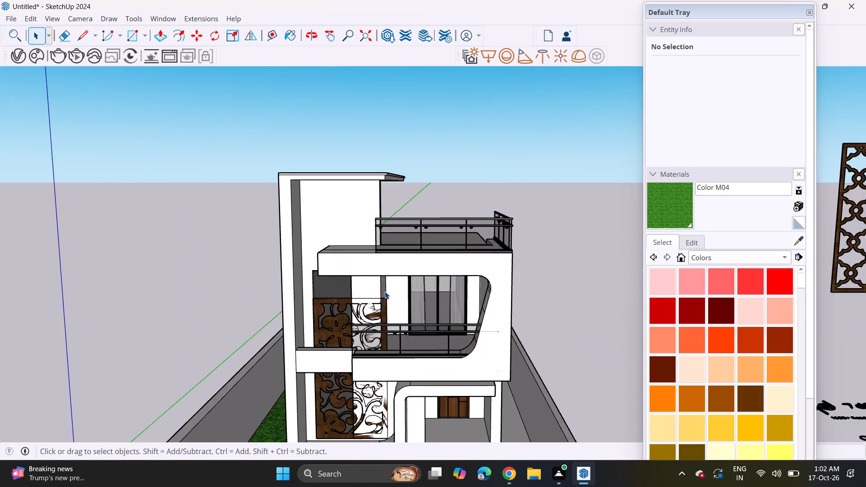
scroll(367, 311, up, 3)
click(361, 311)
scroll(347, 310, down, 3)
shift+middle_drag(352, 317, 356, 312)
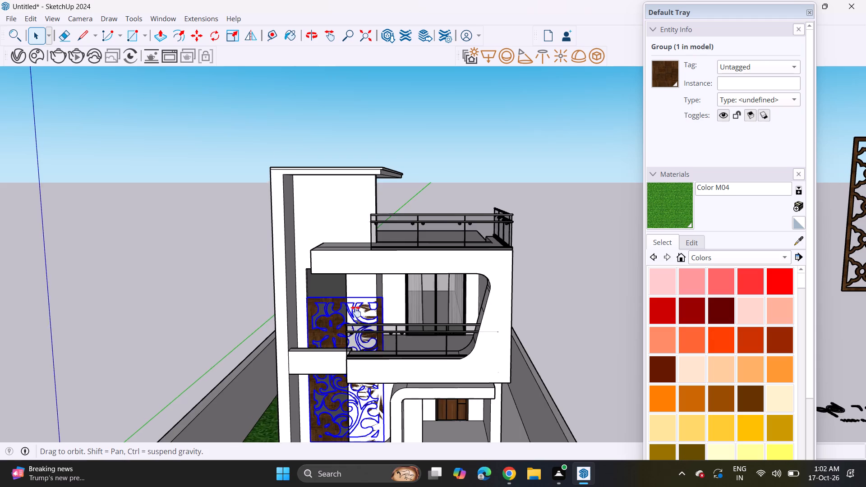
shift+middle_drag(356, 312, 362, 213)
scroll(367, 271, up, 3)
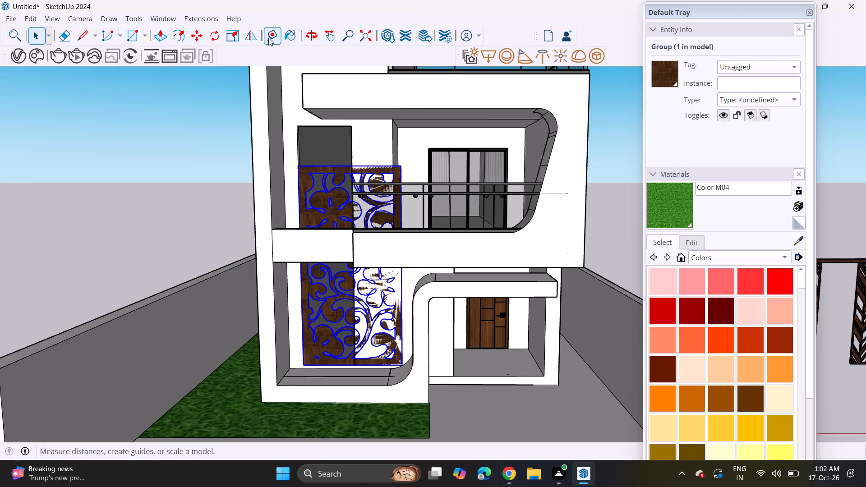
click(229, 33)
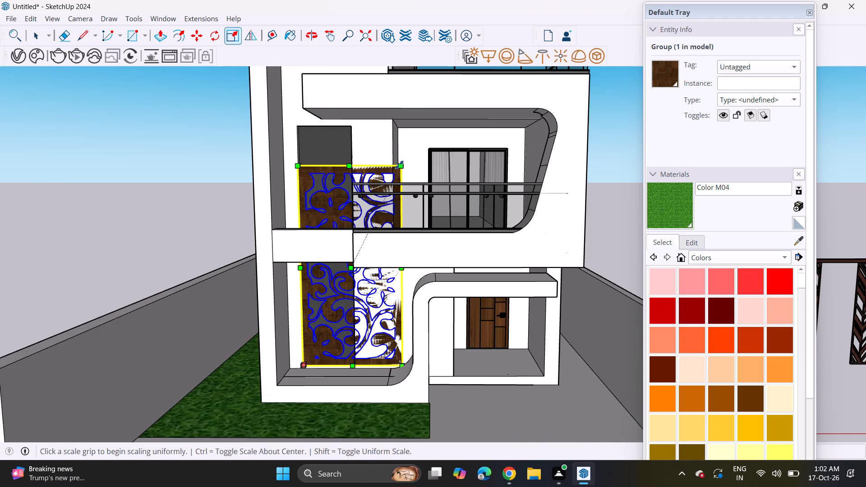
click(399, 165)
middle_drag(360, 258, 396, 216)
scroll(355, 256, up, 9)
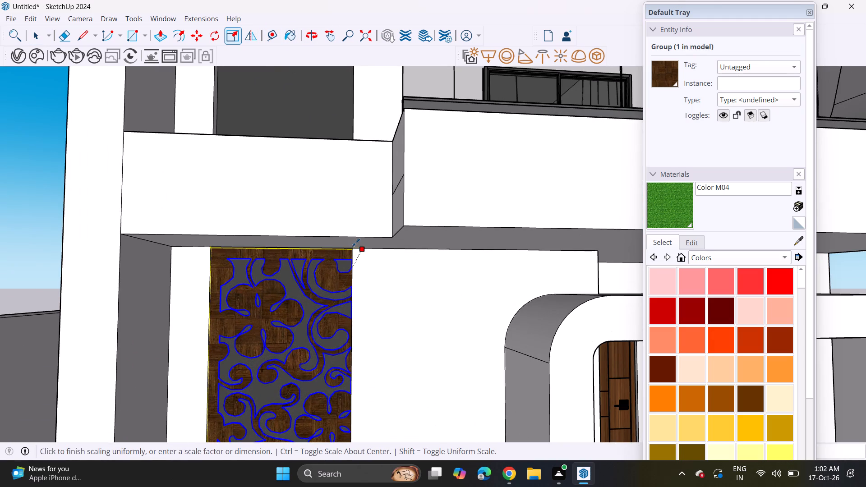
click(354, 247)
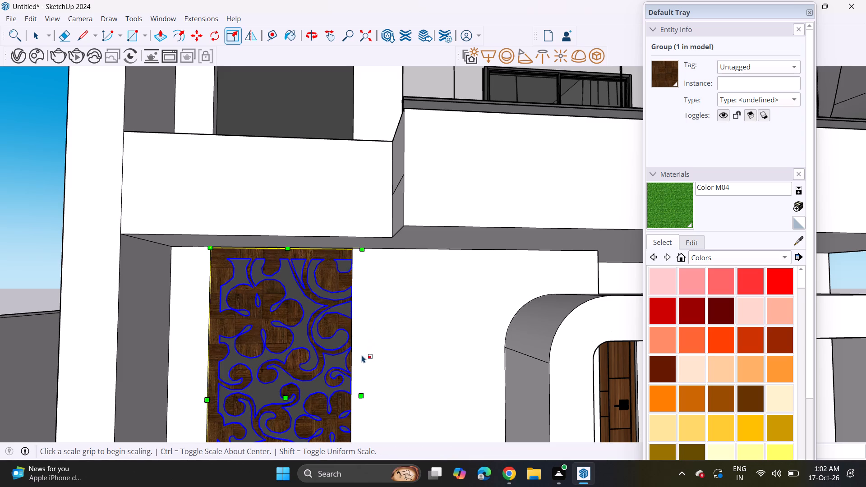
Scale the ground-floor floral screen in width only so its side edge meets the edge of the dark opening.
scroll(362, 357, down, 3)
middle_drag(371, 388, 358, 392)
scroll(371, 388, up, 1)
middle_drag(361, 384, 320, 404)
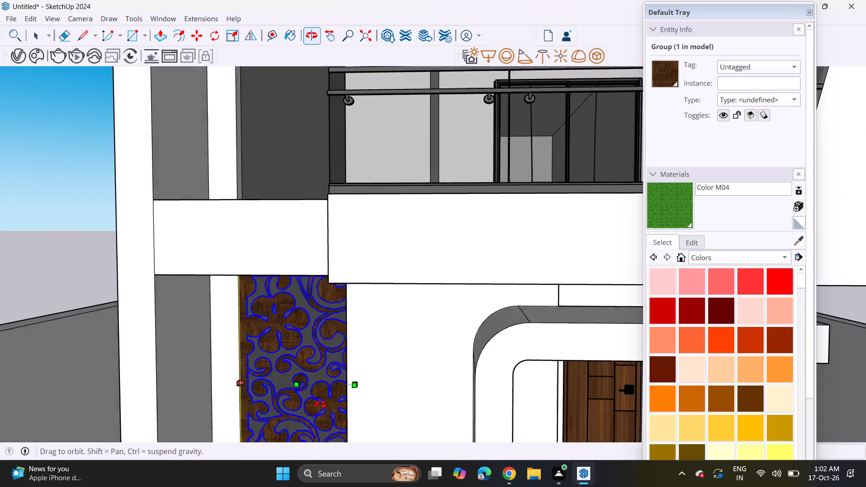
middle_drag(320, 404, 317, 407)
scroll(370, 380, up, 4)
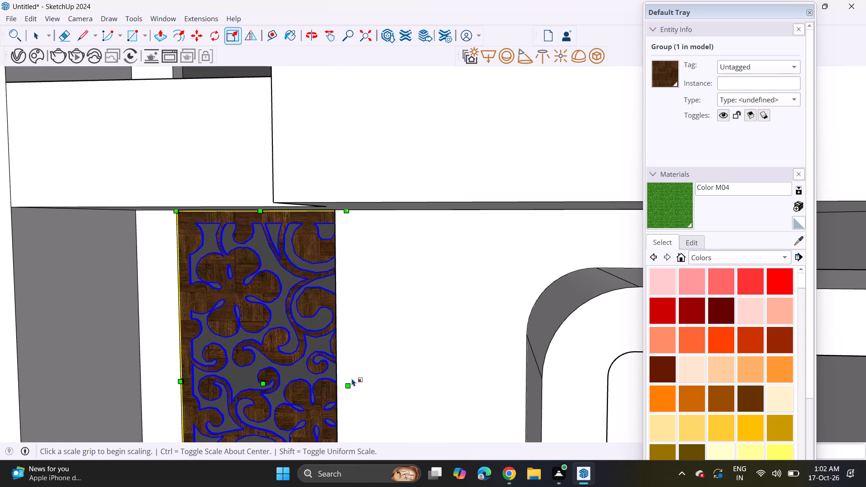
click(351, 381)
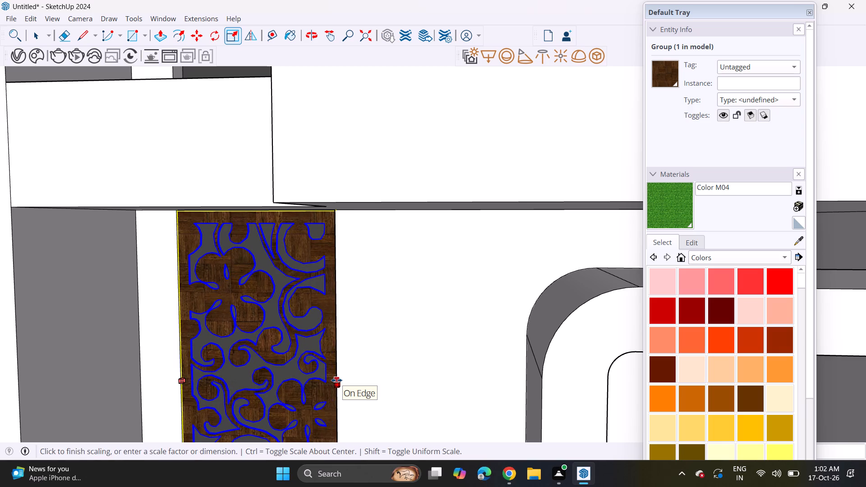
click(336, 380)
Copy the ground-floor floral screen straight up into the dark opening on the floor above.
scroll(328, 354, down, 9)
middle_drag(296, 367, 299, 362)
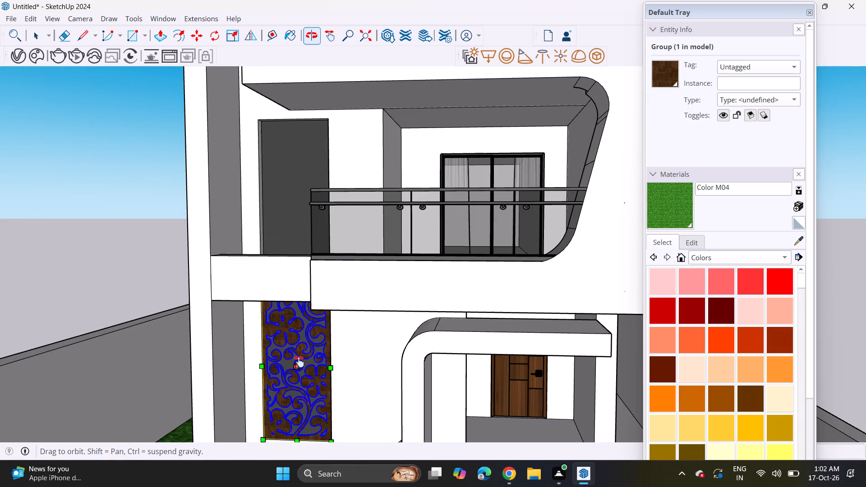
middle_drag(299, 362, 328, 305)
middle_drag(327, 315, 353, 335)
key(m)
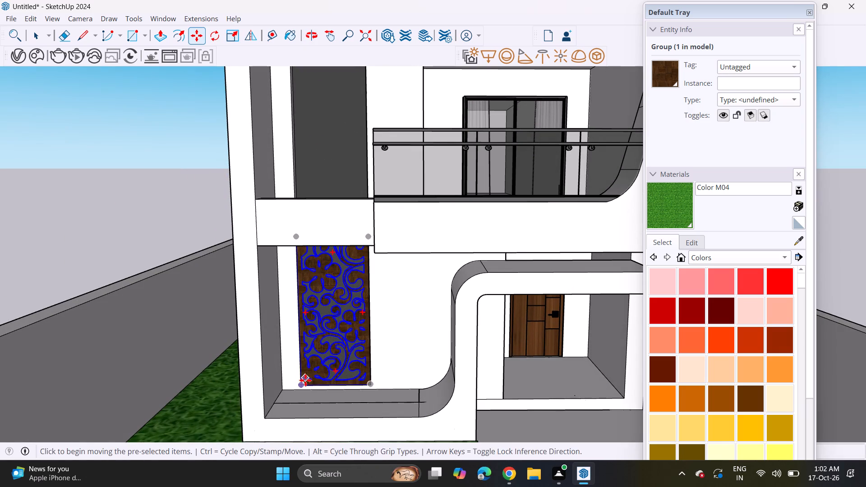
click(301, 386)
shift+middle_drag(296, 207, 303, 294)
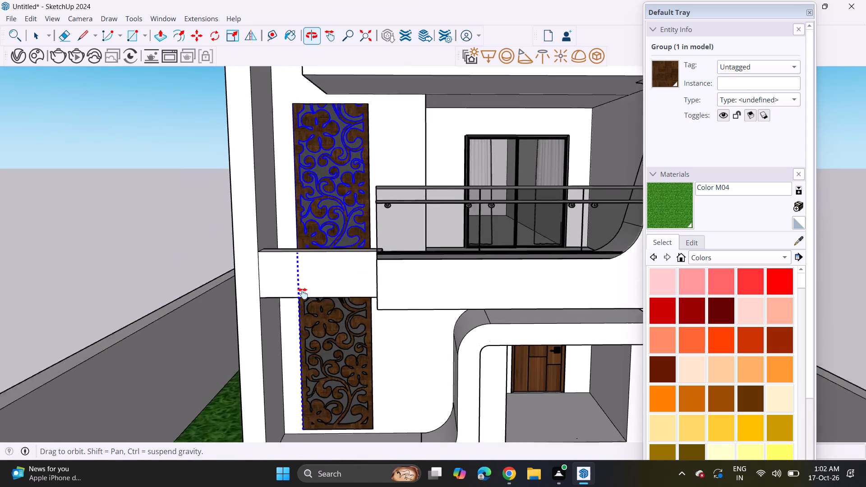
shift+middle_drag(303, 294, 303, 323)
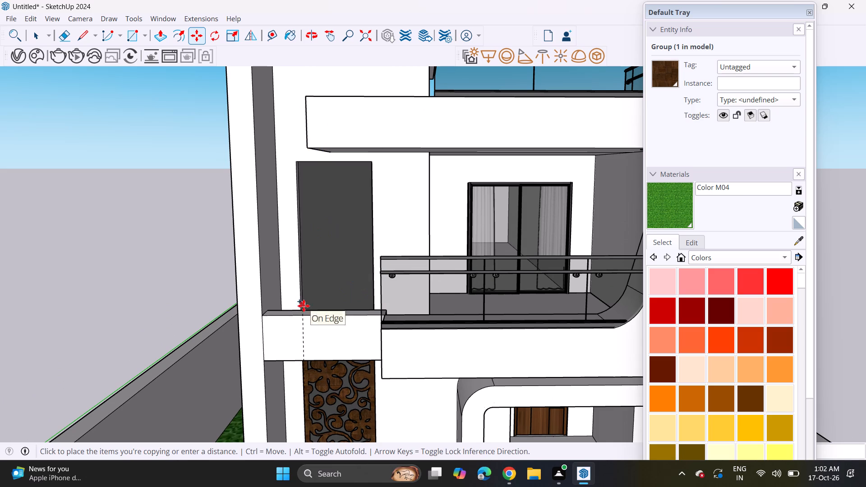
click(303, 306)
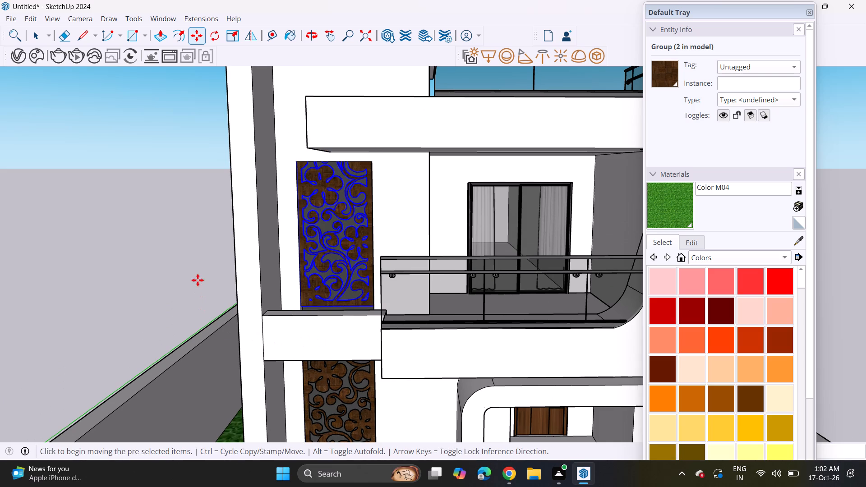
Move the upper floral screen down so its base meets the projecting ledge between the two floors.
scroll(306, 305, up, 6)
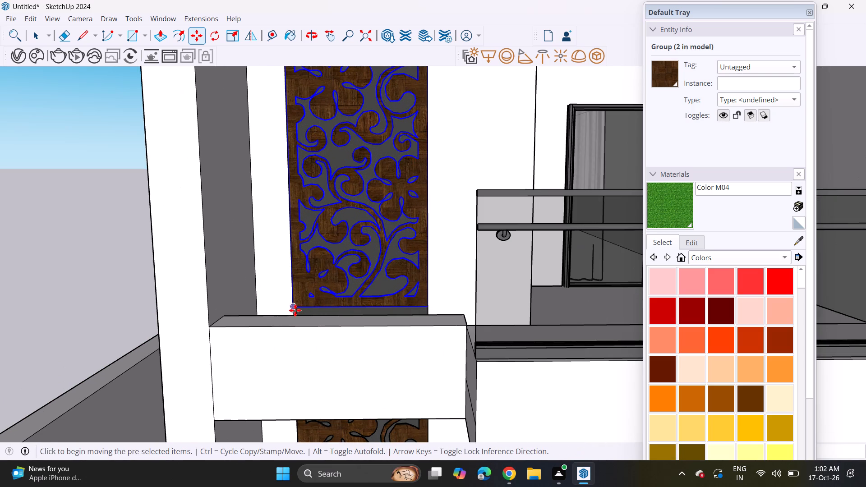
click(295, 310)
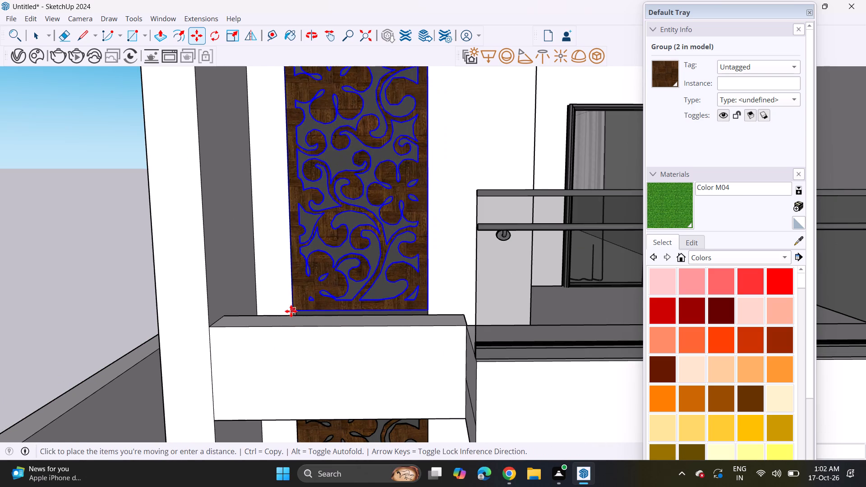
click(291, 311)
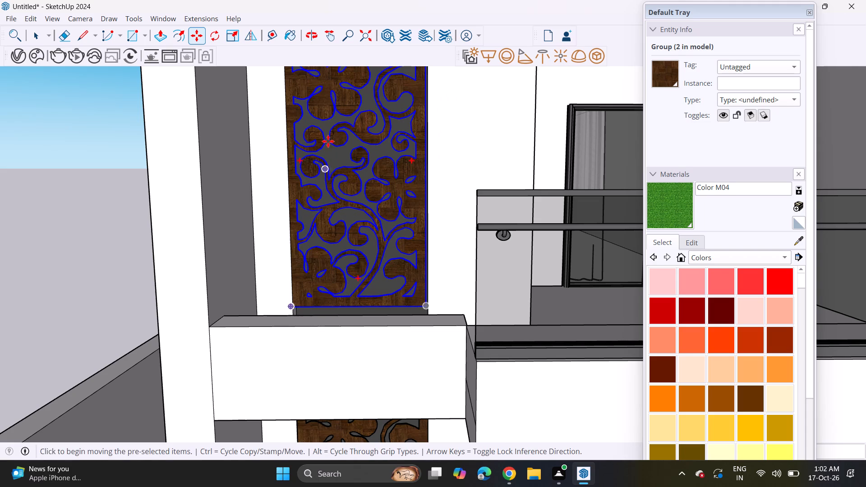
scroll(329, 134, down, 3)
middle_drag(327, 136, 327, 192)
click(327, 149)
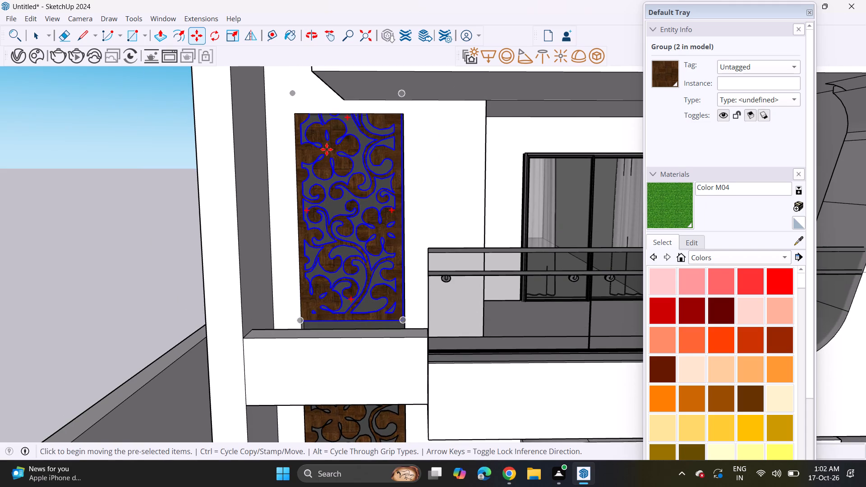
click(327, 160)
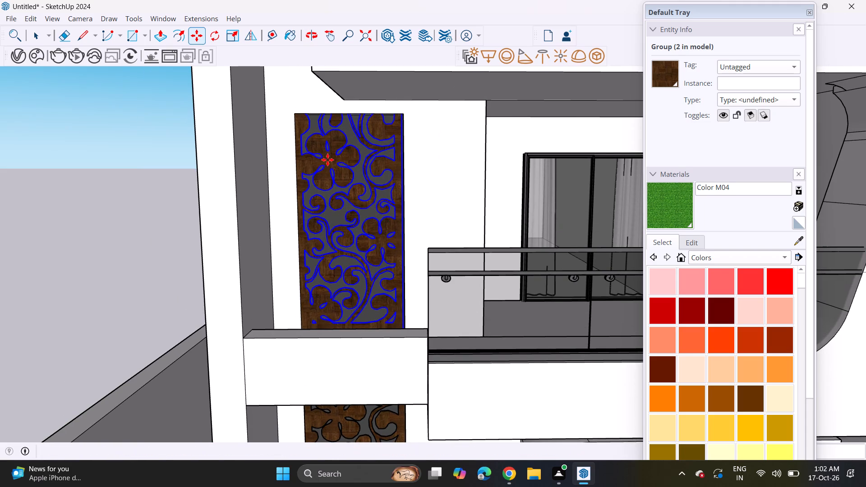
key(space)
click(167, 202)
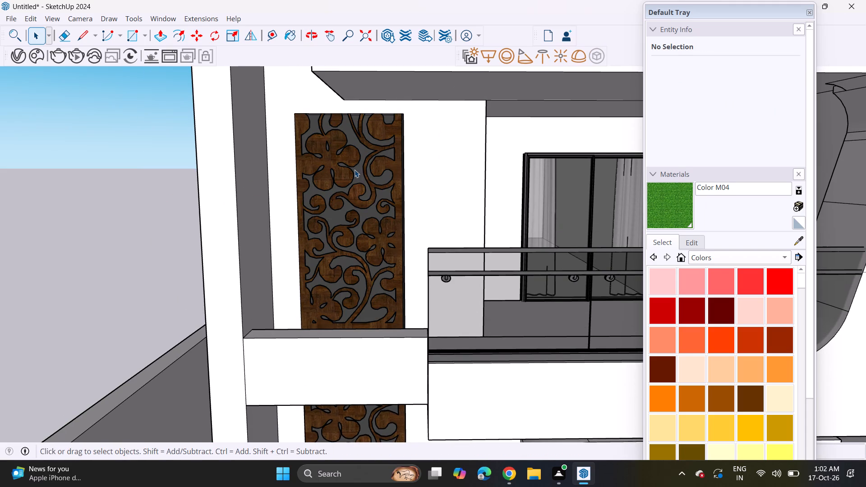
Make the upper floral screen group into a component, replacing the selection.
click(328, 172)
right_click(328, 172)
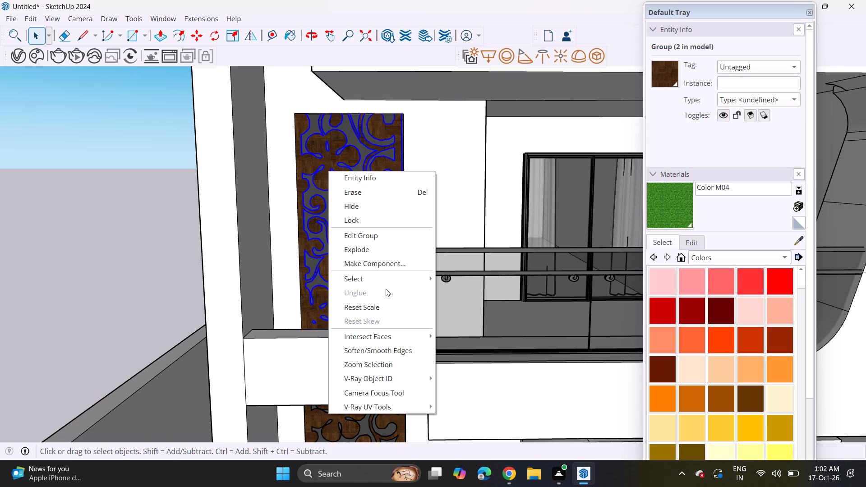
click(386, 260)
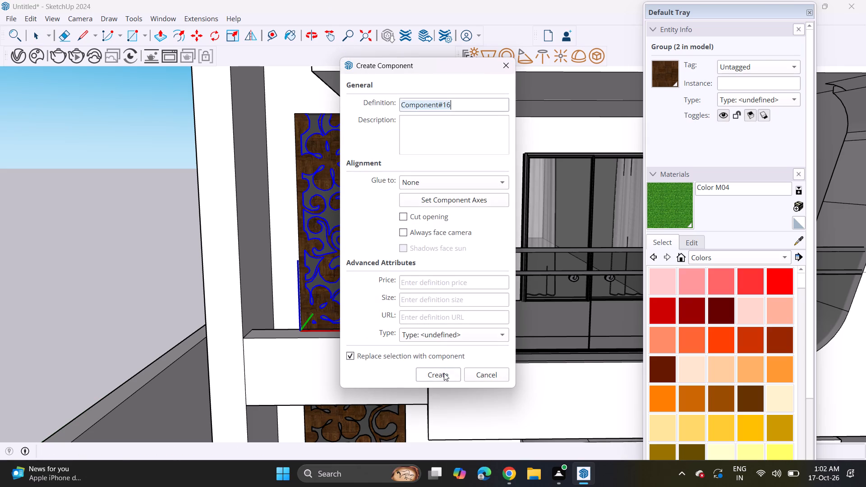
click(444, 373)
Paint both the upper and the ground-floor floral screens with white Color M00.
scroll(721, 293, down, 10)
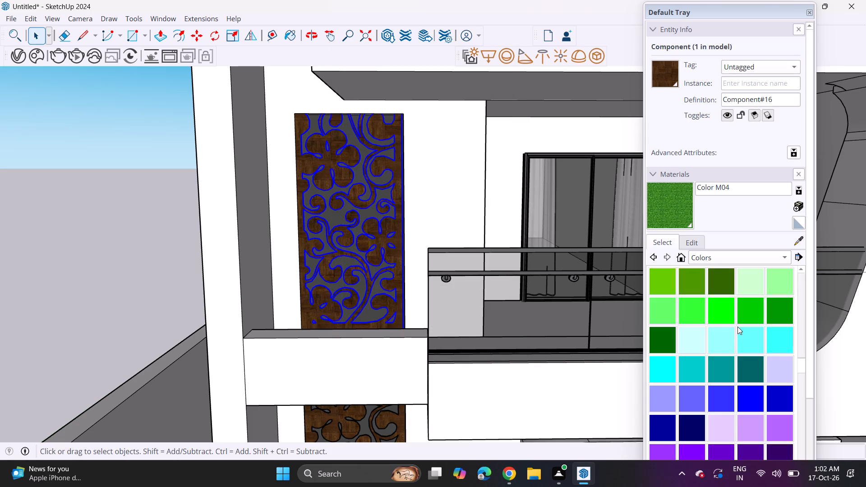
scroll(737, 341, down, 5)
scroll(705, 406, down, 2)
click(692, 359)
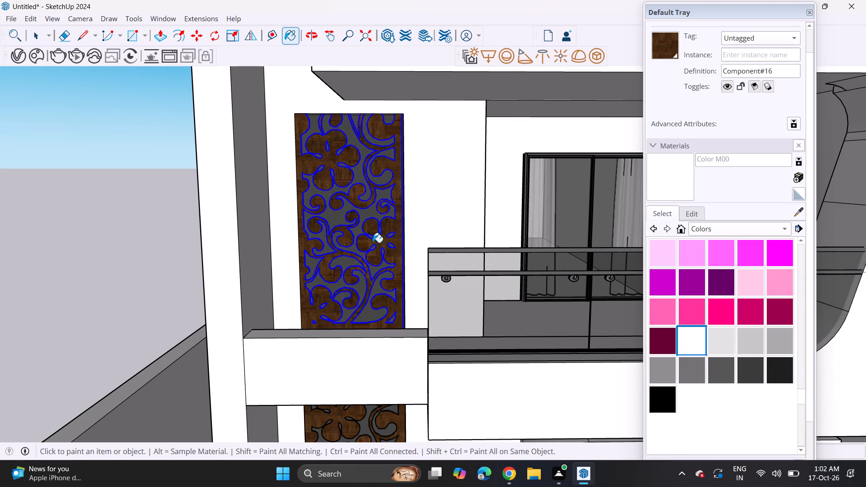
click(334, 161)
scroll(344, 256, down, 4)
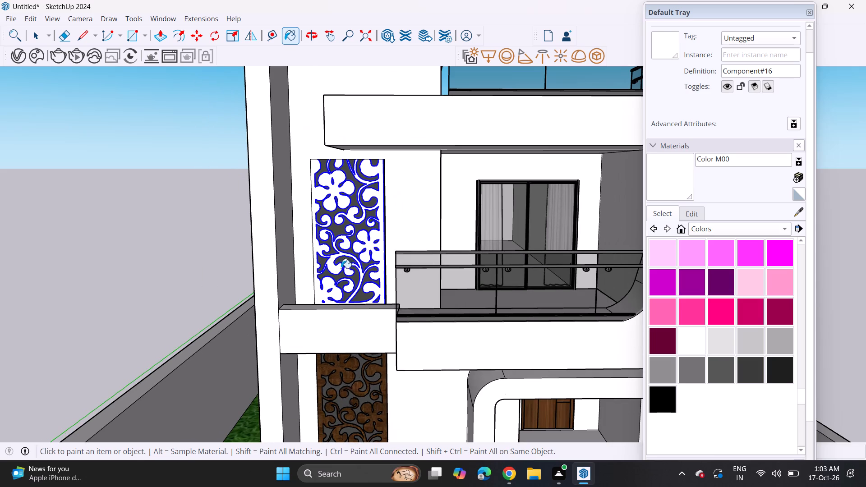
click(341, 363)
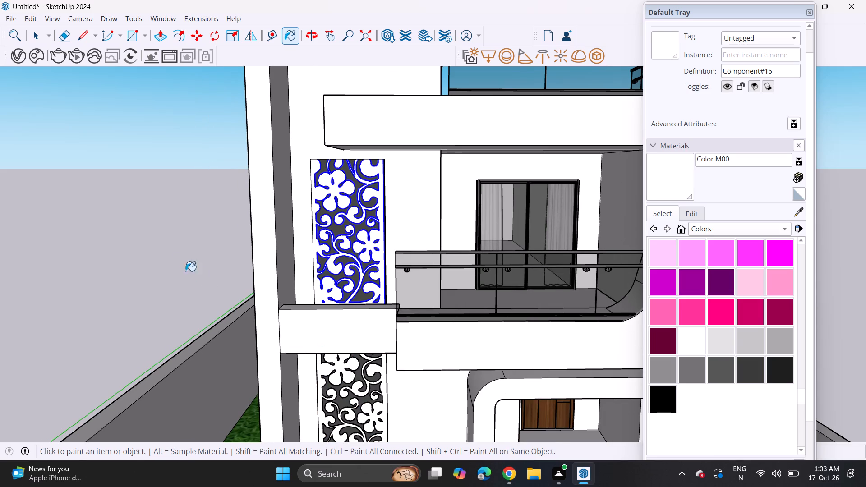
key(space)
click(140, 235)
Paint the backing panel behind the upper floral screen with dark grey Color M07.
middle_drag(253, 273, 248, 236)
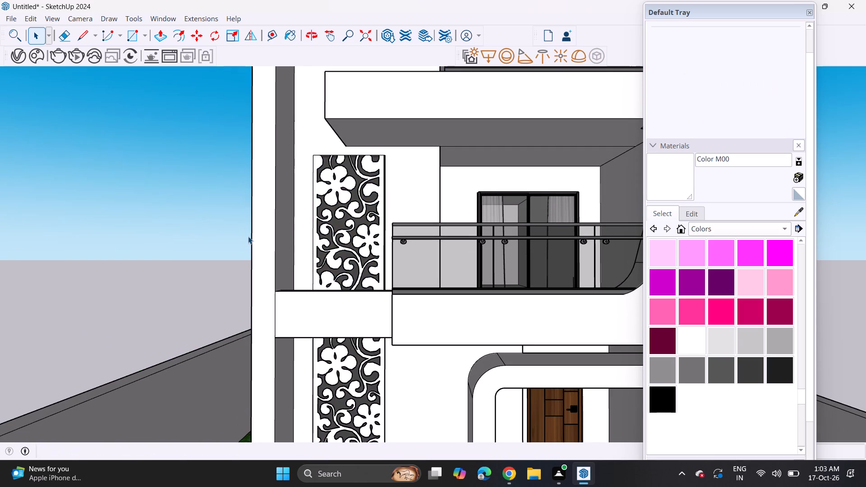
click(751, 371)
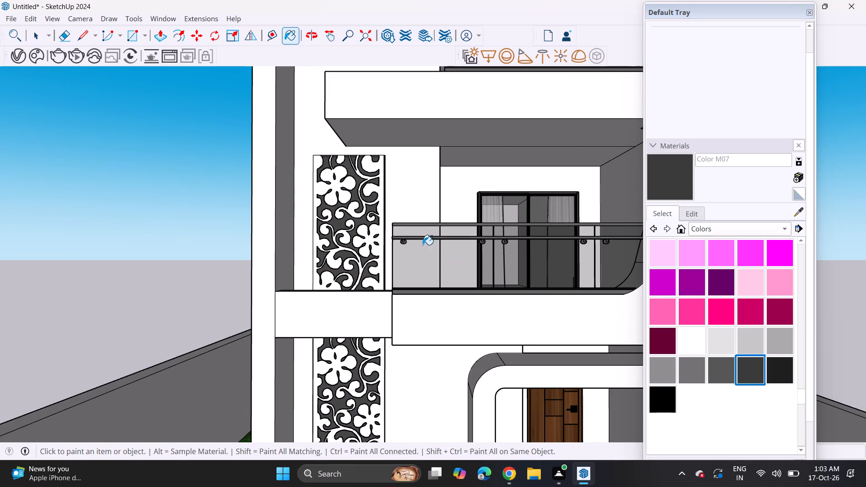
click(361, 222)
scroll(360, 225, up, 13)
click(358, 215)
Paint the backing panel behind the upper floral screen with near-black Color M08.
click(783, 371)
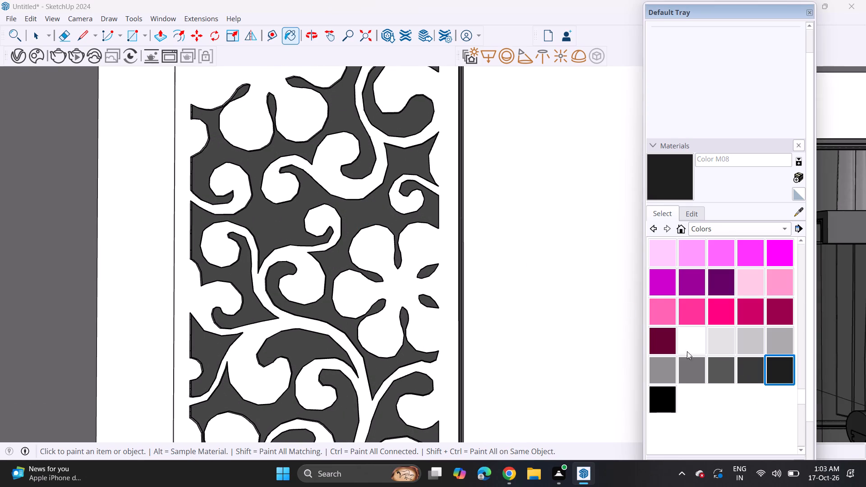
click(348, 217)
scroll(373, 246, down, 11)
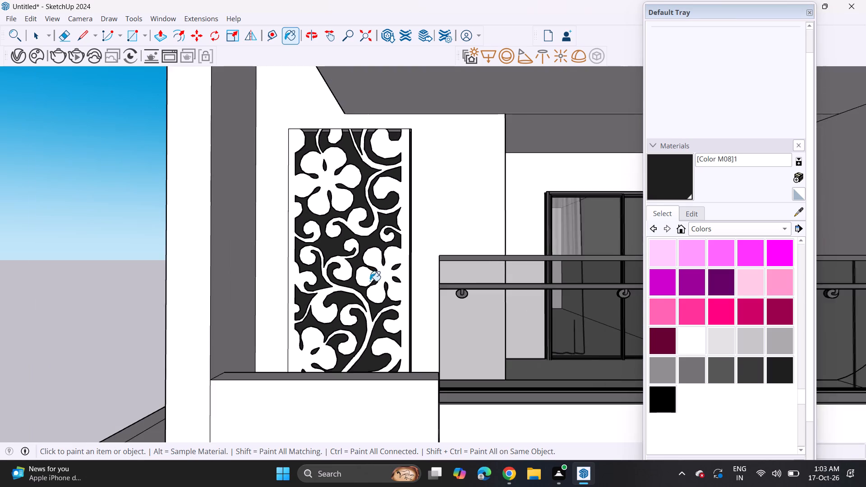
scroll(370, 281, down, 2)
scroll(368, 332, down, 3)
scroll(369, 369, down, 2)
key(space)
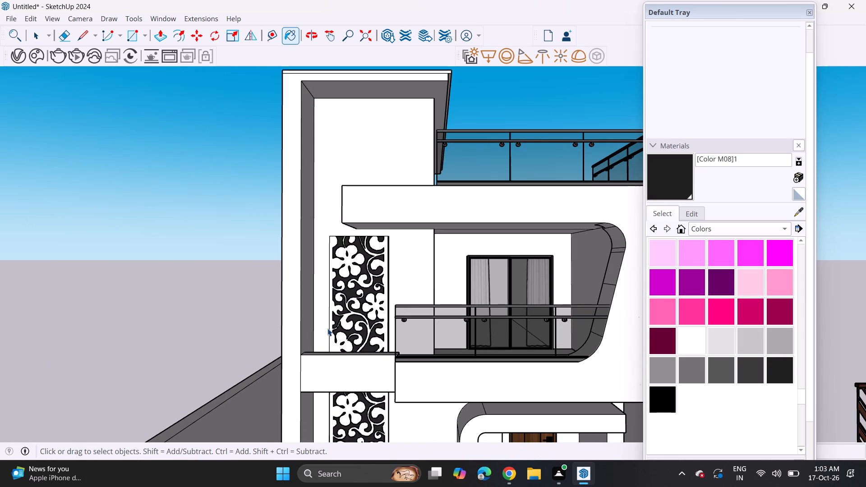
click(210, 264)
Examine the facade from the ground-floor entrance up to the tower wall beside the roof terrace railing.
shift+middle_drag(263, 261, 205, 282)
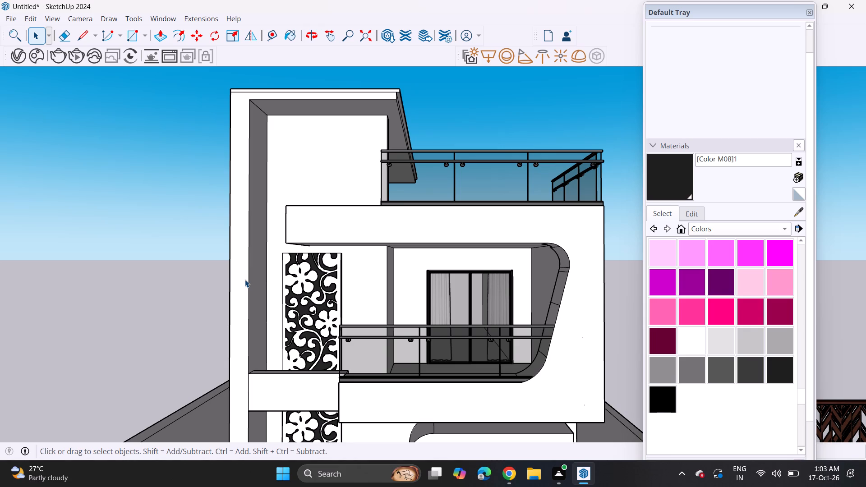
scroll(251, 269, down, 6)
shift+middle_drag(293, 280, 287, 142)
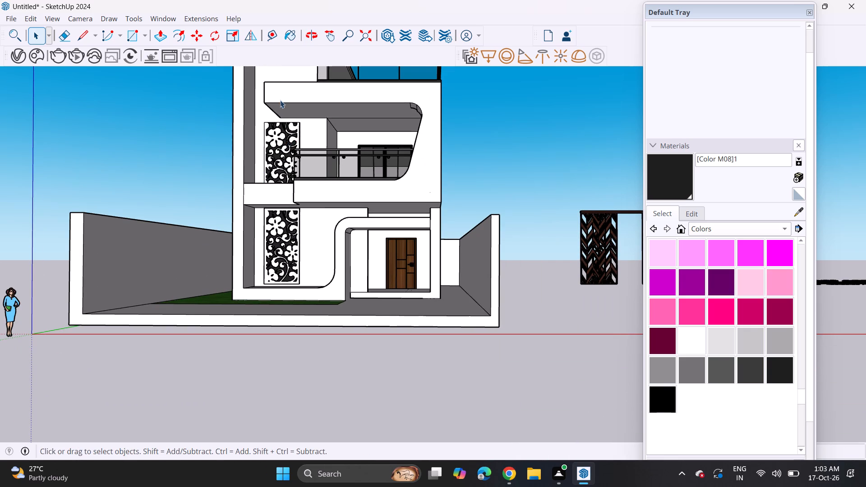
shift+middle_drag(307, 115, 336, 212)
middle_drag(331, 131, 343, 176)
scroll(342, 166, up, 13)
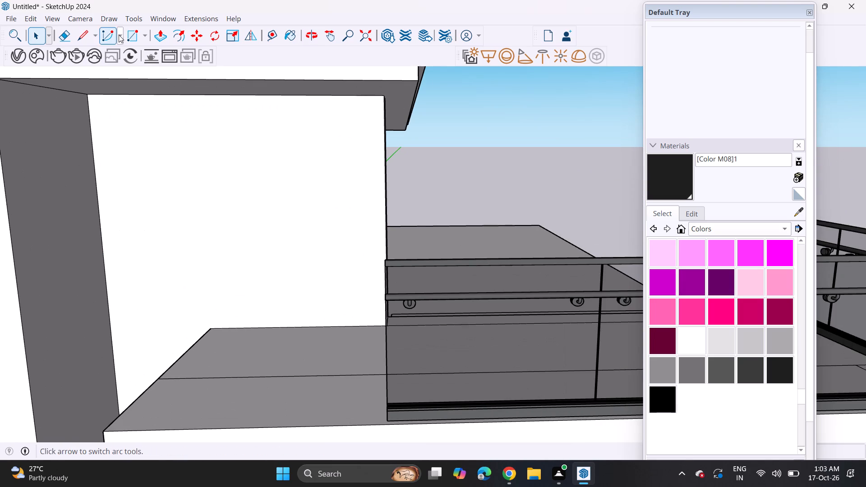
Draw a thin full-width rectangular strip of about 3.7 ft² along the top edge of the white wall beside the roof terrace railing.
click(135, 35)
drag(87, 95, 92, 96)
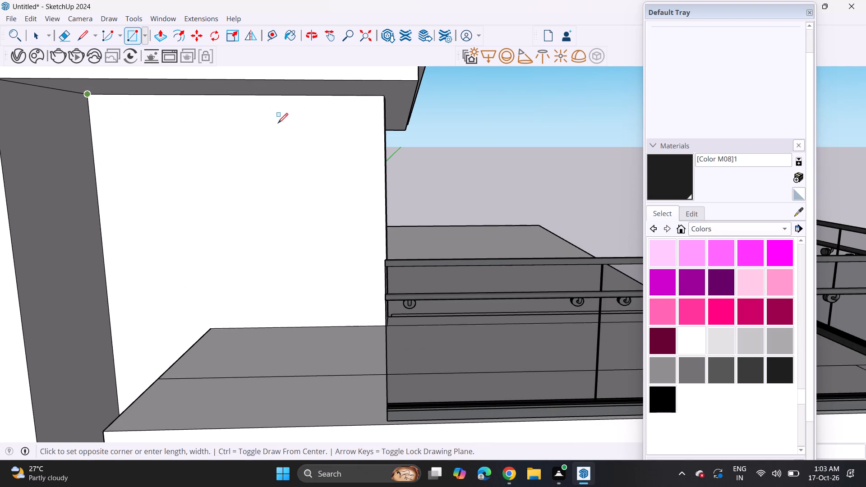
click(383, 110)
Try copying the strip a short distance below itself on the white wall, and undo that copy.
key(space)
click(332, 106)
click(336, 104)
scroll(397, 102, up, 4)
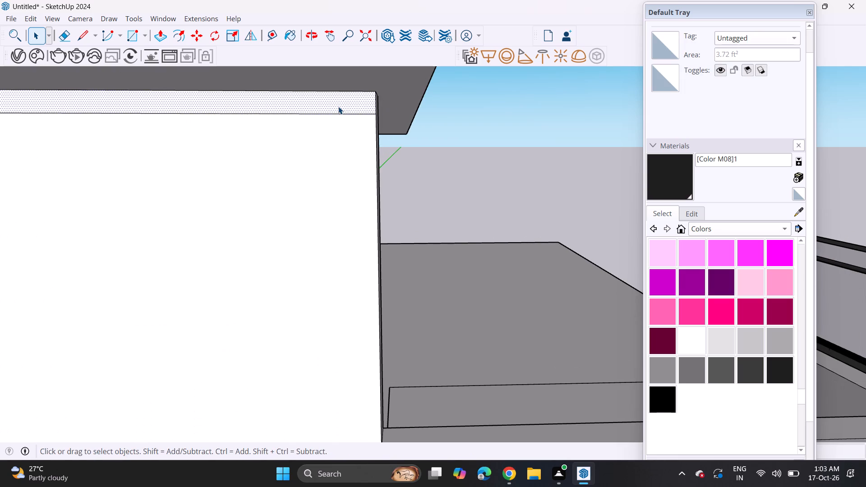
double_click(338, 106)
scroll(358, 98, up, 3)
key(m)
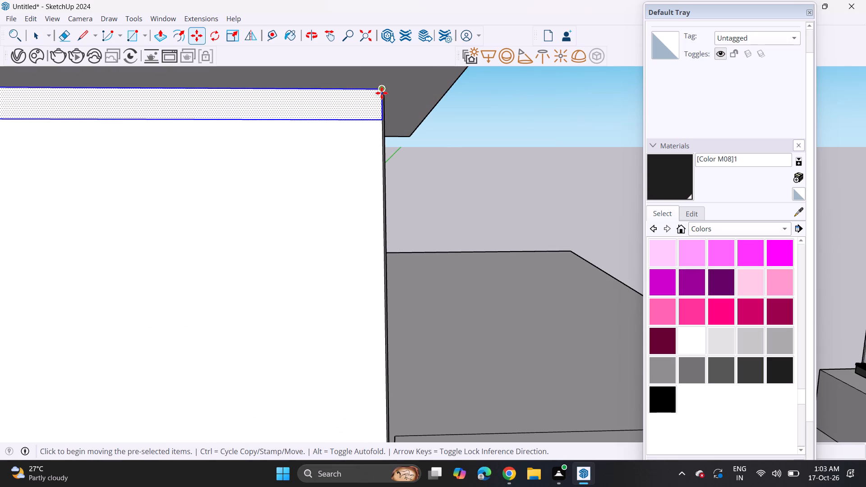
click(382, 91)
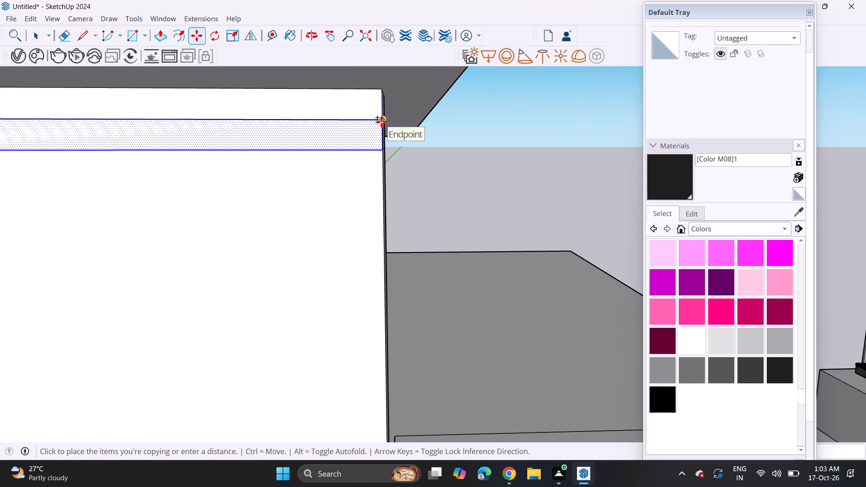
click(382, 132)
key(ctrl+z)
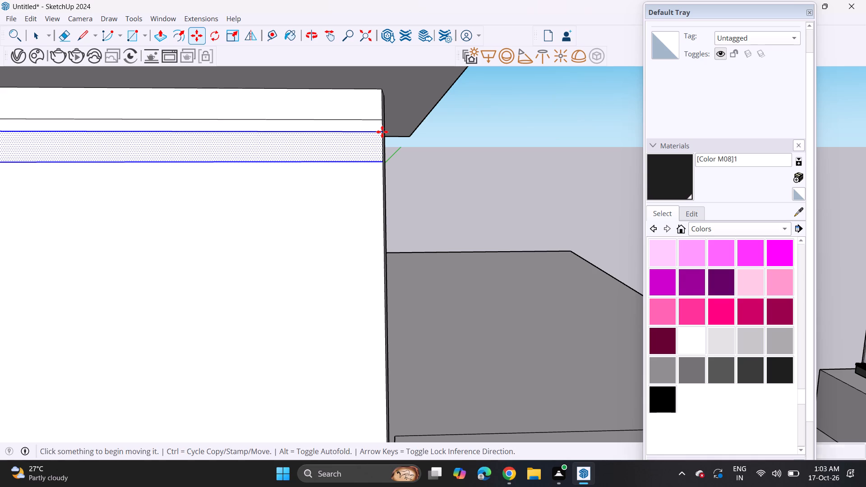
Copy the top strip downward four times on the white wall, leaving a narrow gap between successive strips.
key(space)
double_click(371, 113)
key(m)
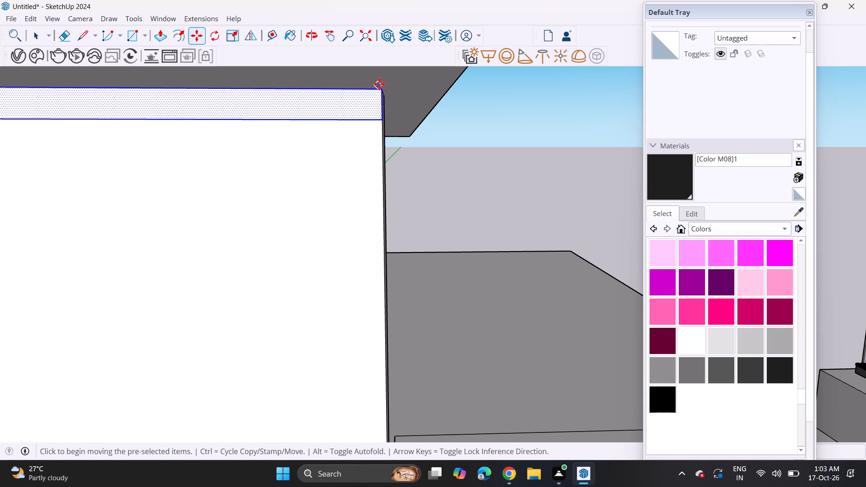
click(379, 91)
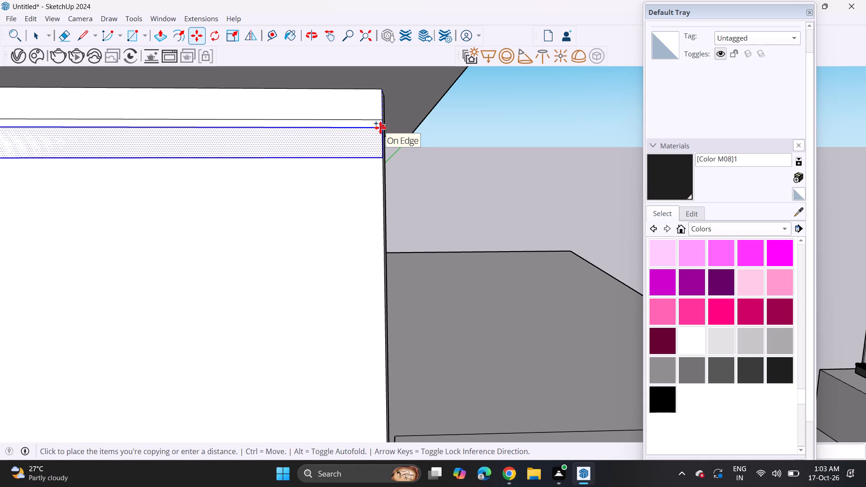
click(380, 128)
click(381, 124)
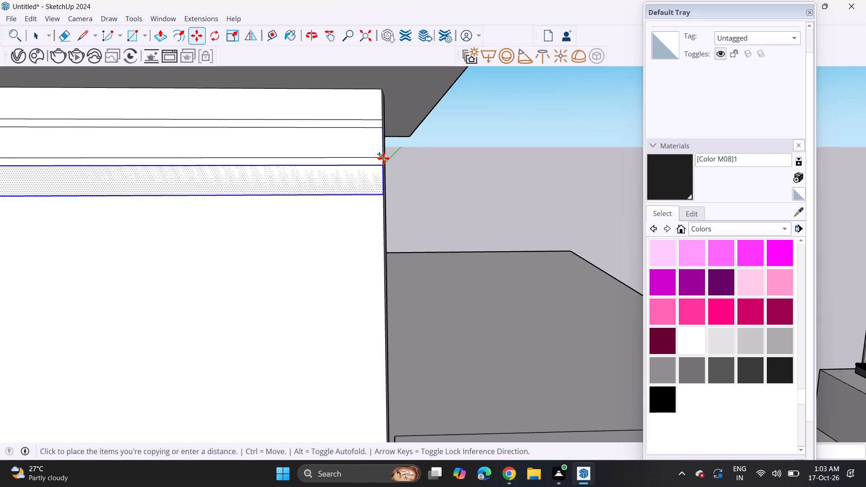
click(383, 158)
click(383, 157)
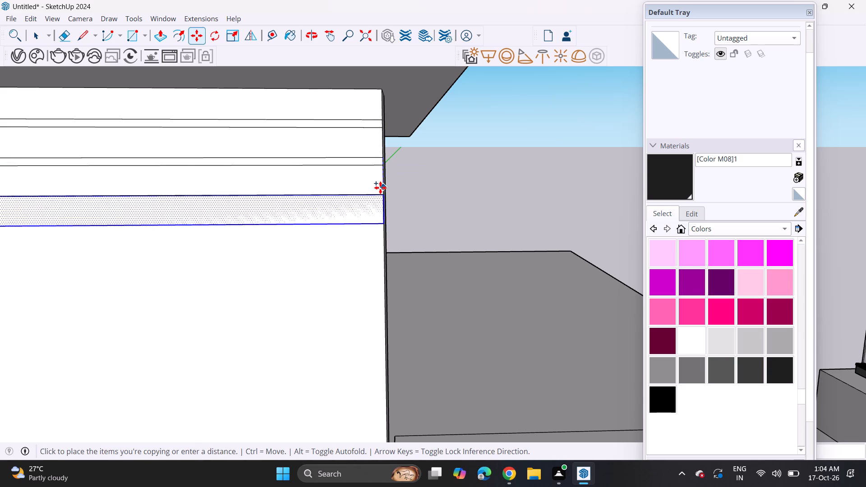
click(380, 194)
click(385, 195)
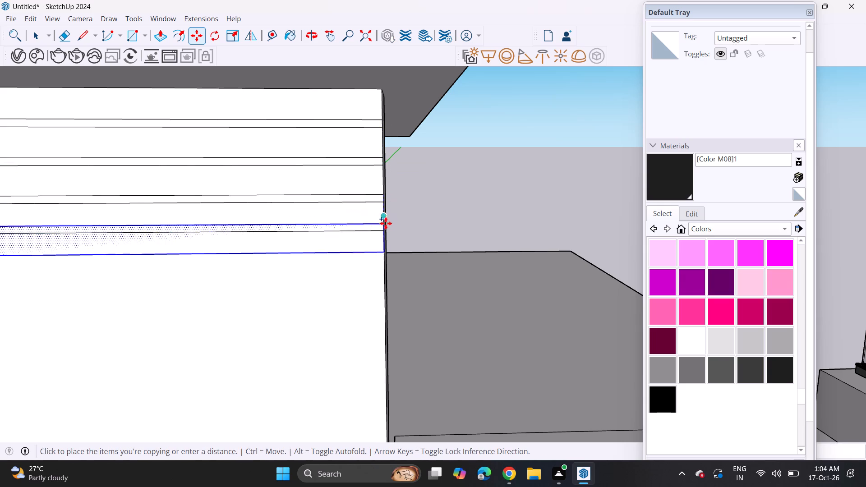
click(384, 229)
Copy the lowest strip downward four more times, keeping the same narrow gap between the strips.
click(382, 231)
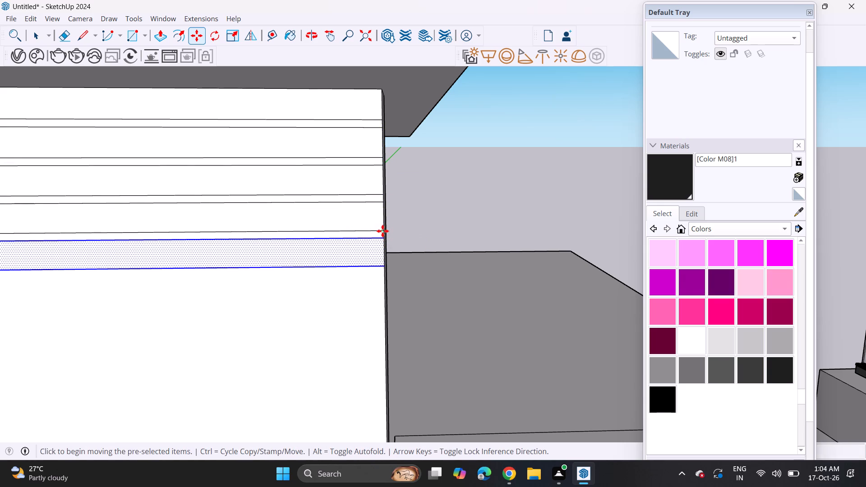
click(386, 267)
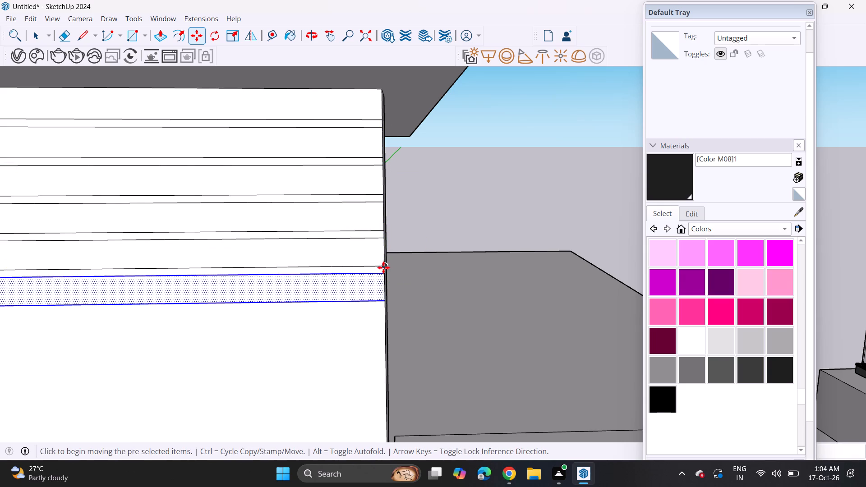
click(383, 267)
click(382, 299)
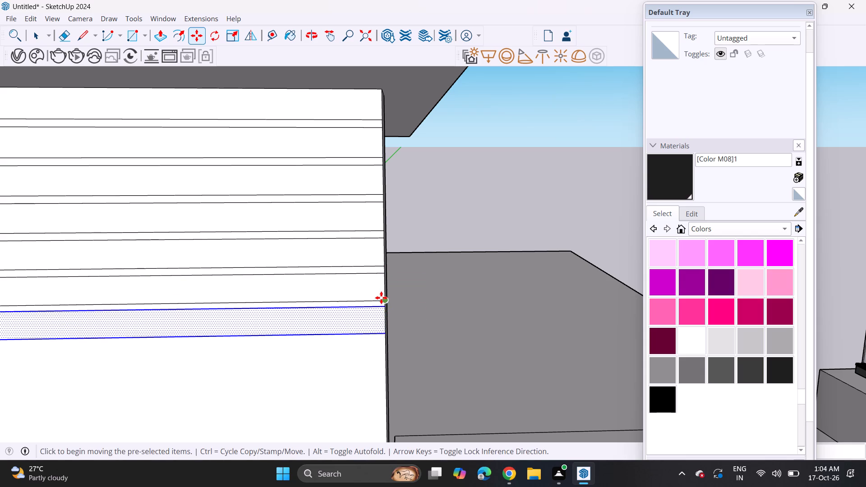
click(381, 298)
click(383, 331)
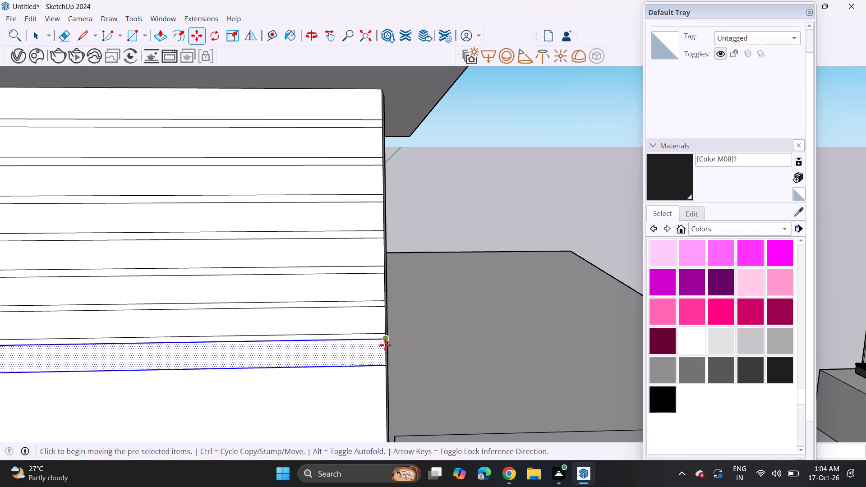
click(381, 331)
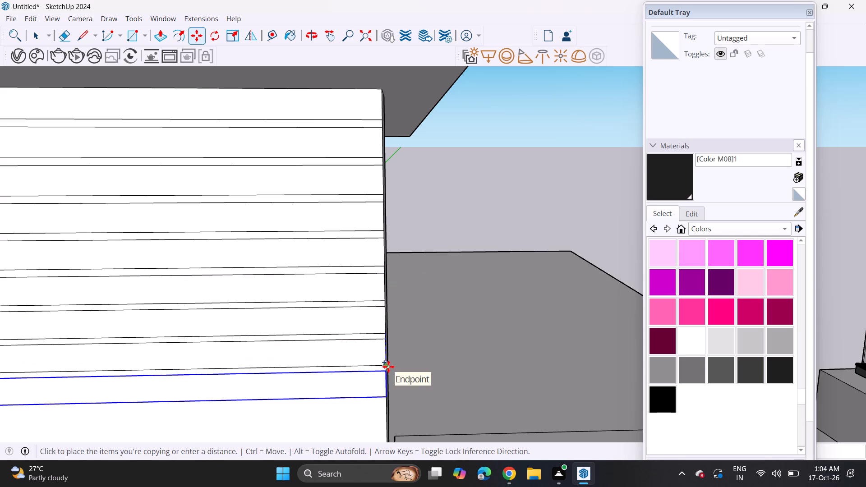
click(387, 366)
Continue the strip pattern down the white wall with three more copies at the same narrow spacing.
click(387, 363)
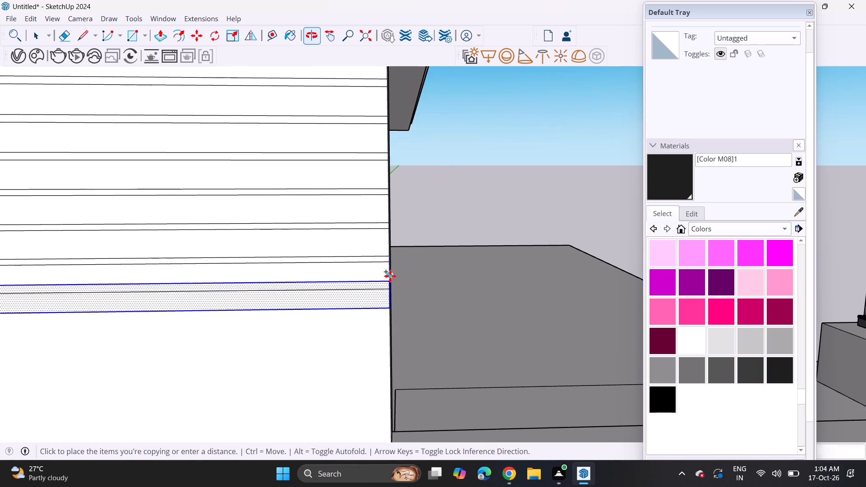
scroll(391, 294, up, 9)
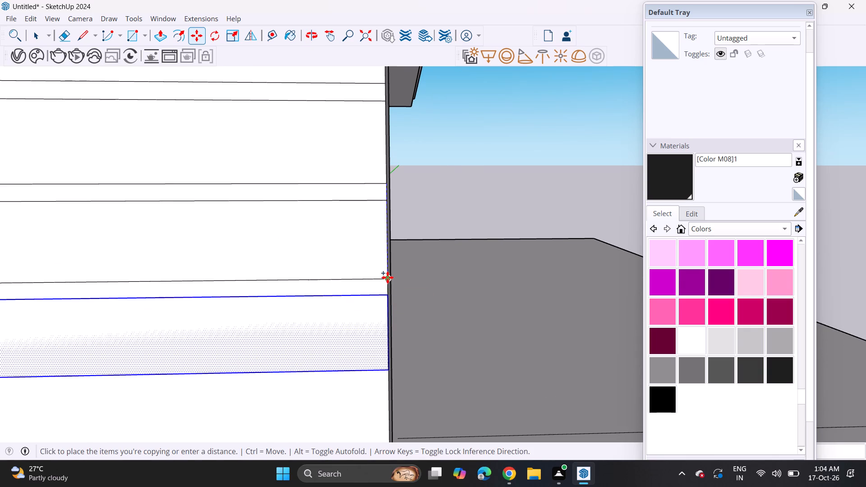
click(387, 277)
click(386, 277)
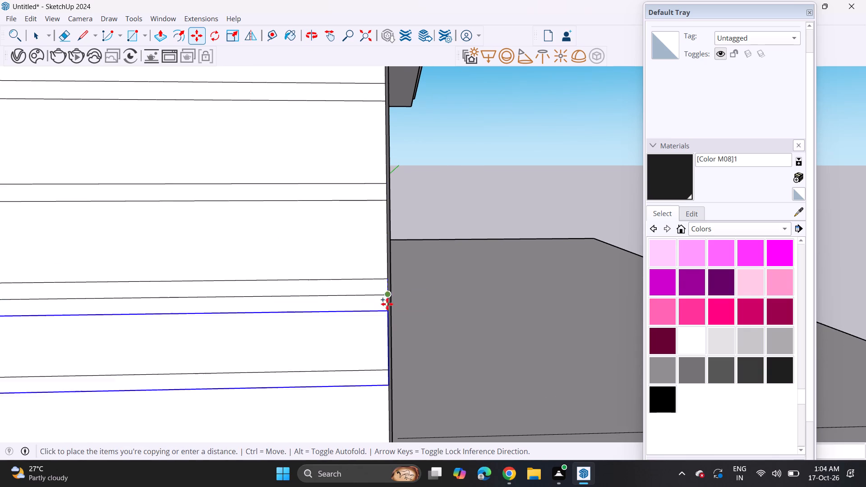
click(389, 370)
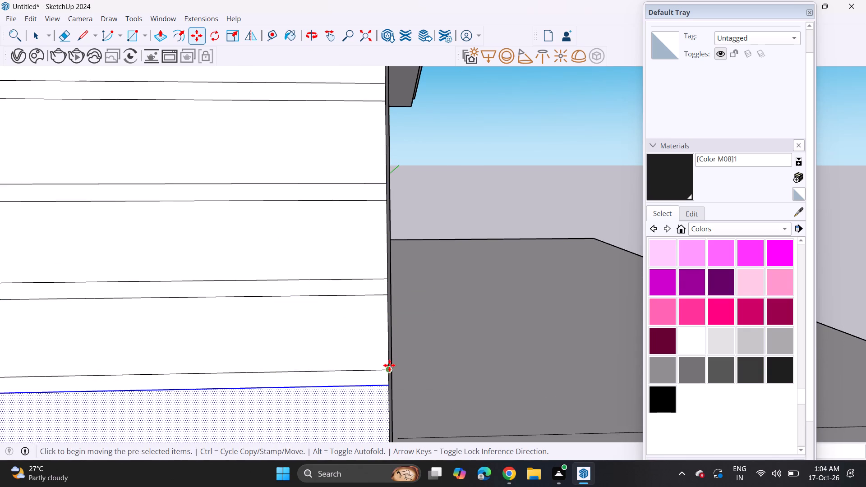
click(388, 372)
shift+middle_drag(392, 395, 395, 214)
shift+scroll(392, 395, up, 1)
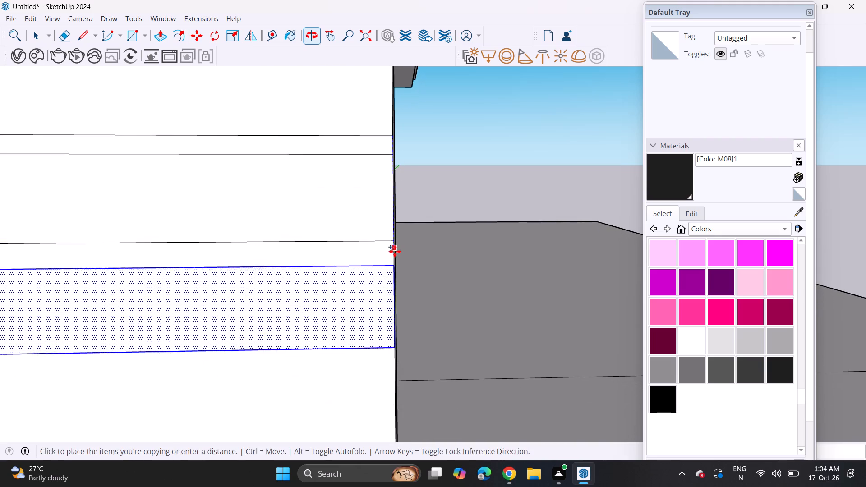
click(395, 243)
Add three more evenly spaced strip copies to carry the pattern down to the terrace floor.
click(393, 241)
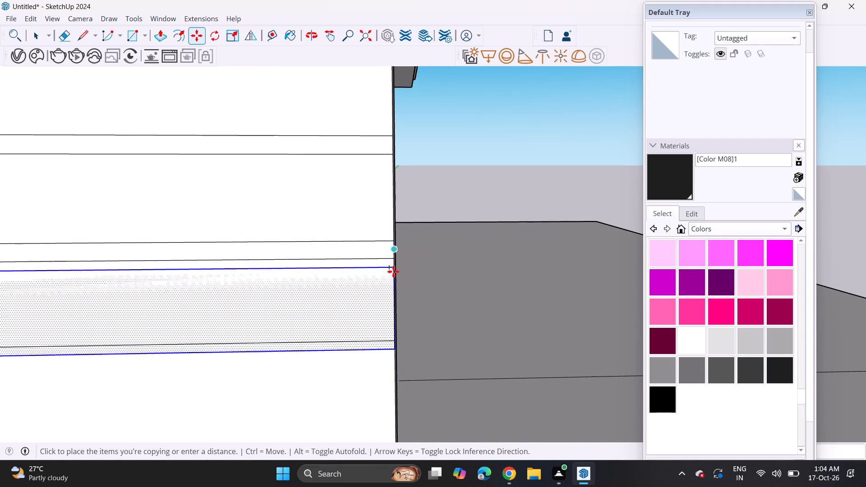
click(392, 343)
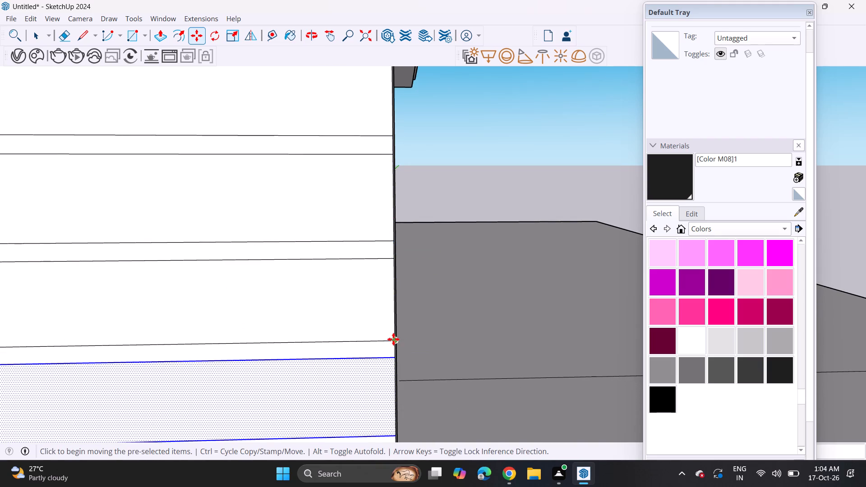
click(393, 339)
shift+middle_drag(402, 360, 407, 309)
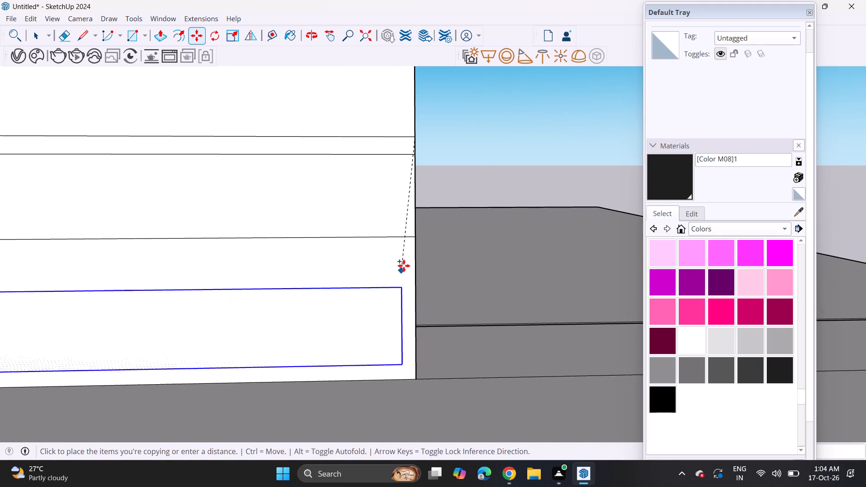
click(410, 240)
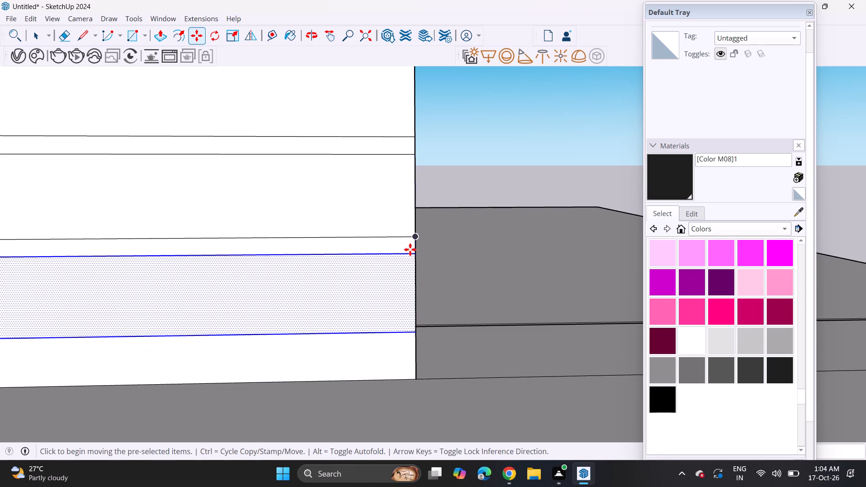
click(414, 239)
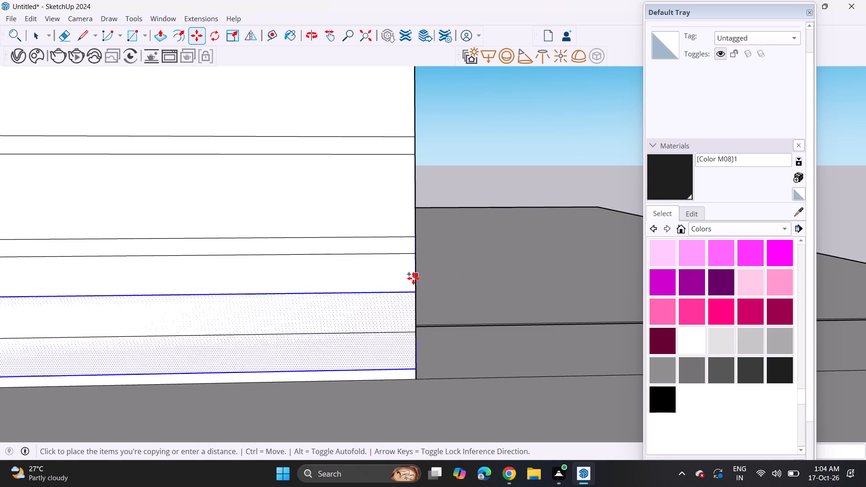
click(412, 332)
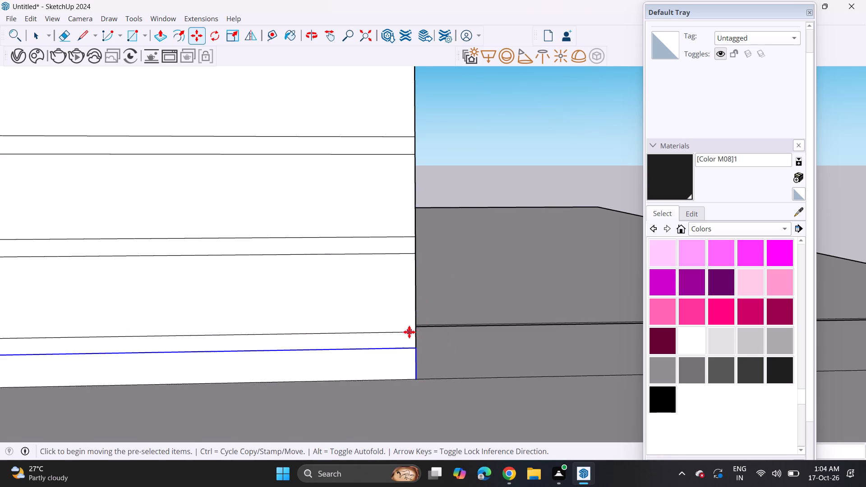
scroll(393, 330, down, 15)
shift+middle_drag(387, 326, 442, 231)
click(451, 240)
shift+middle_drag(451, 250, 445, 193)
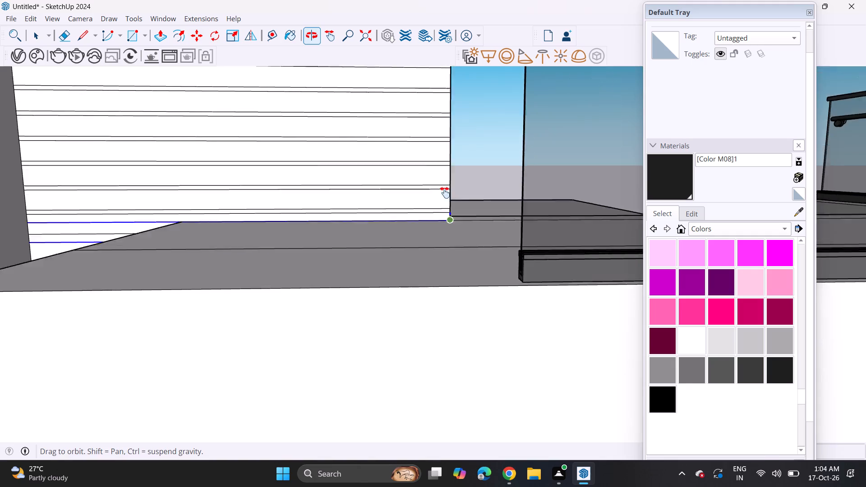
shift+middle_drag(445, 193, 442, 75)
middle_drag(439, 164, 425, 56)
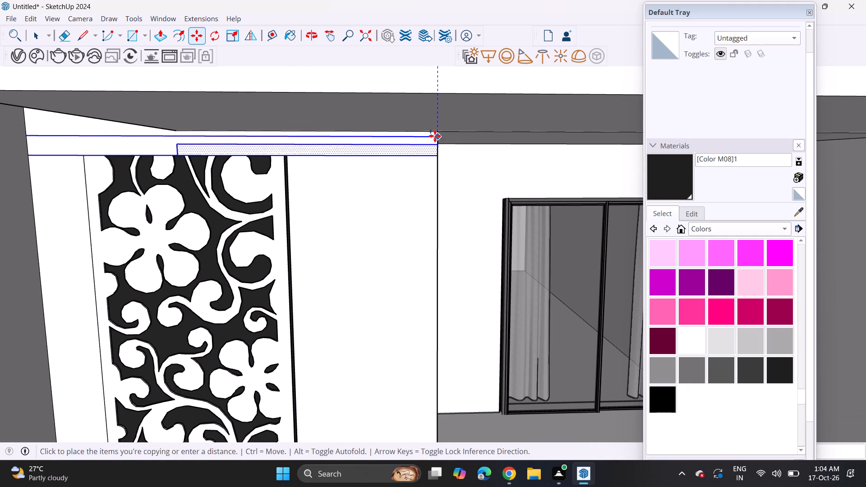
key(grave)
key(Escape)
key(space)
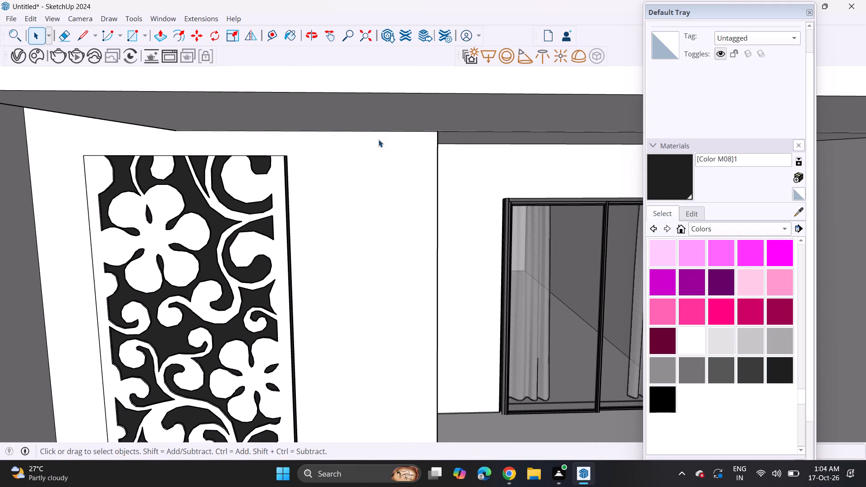
Copy one full-width strip from the striped terrace wall down to the wall below, just above the floral screen.
scroll(364, 102, up, 1)
scroll(361, 98, down, 2)
shift+middle_drag(358, 87, 427, 359)
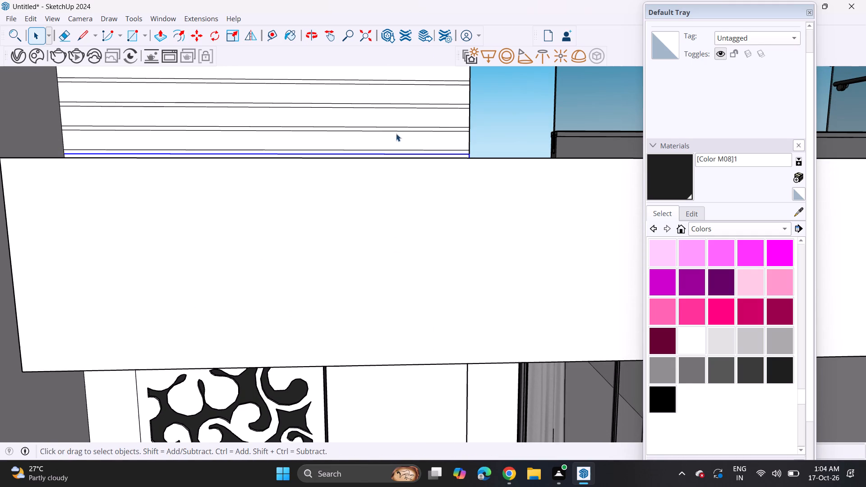
double_click(403, 126)
double_click(410, 119)
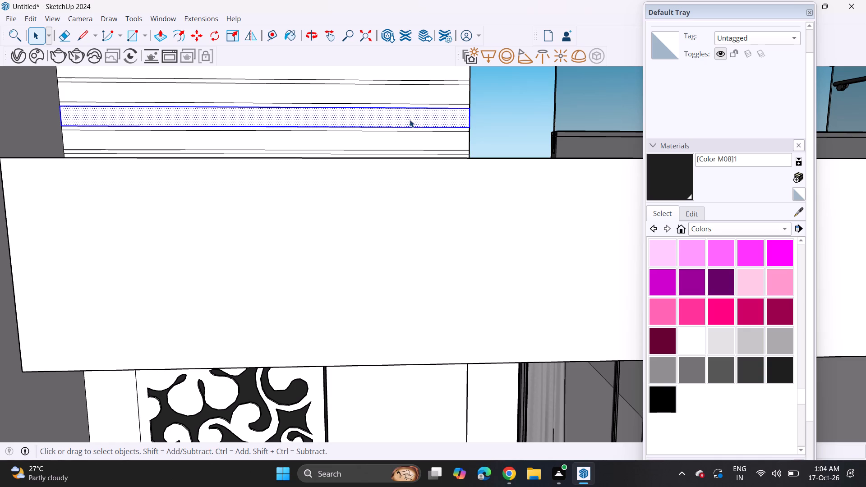
click(195, 35)
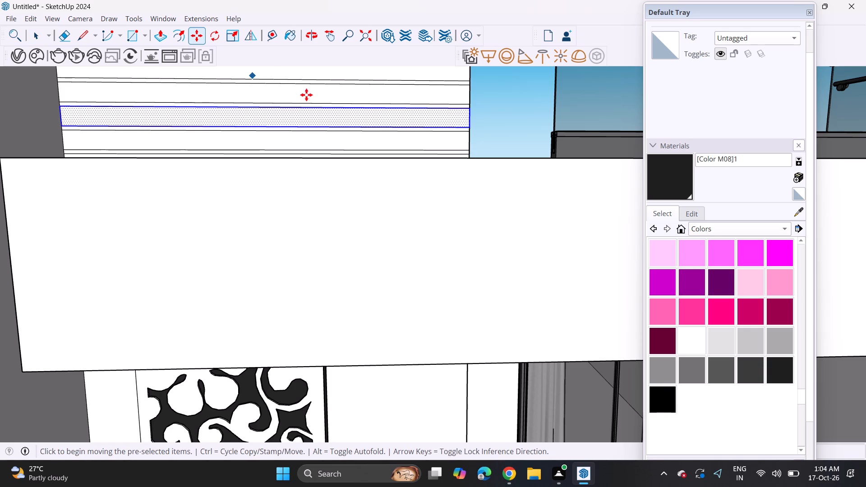
click(472, 111)
shift+middle_drag(456, 198, 433, 0)
middle_drag(419, 191, 418, 159)
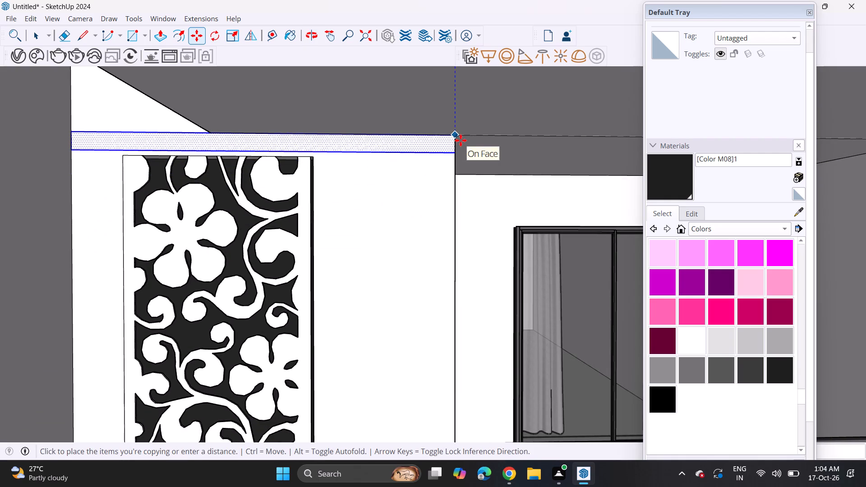
click(461, 140)
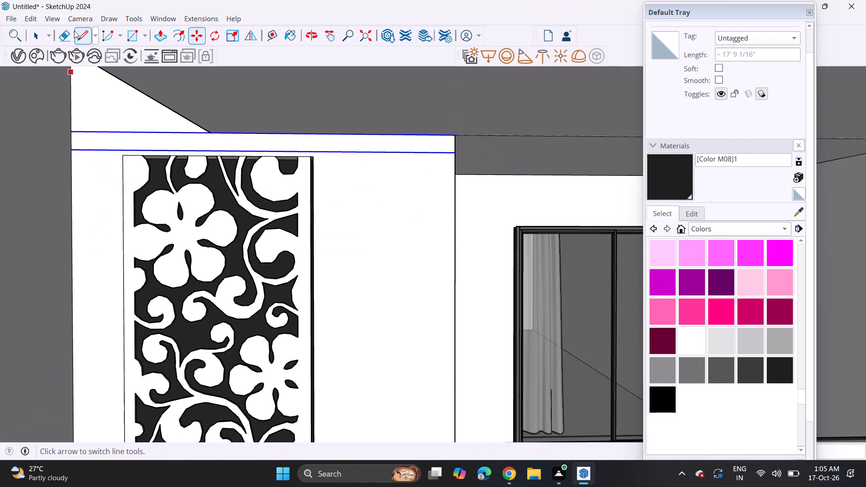
middle_drag(119, 155, 221, 155)
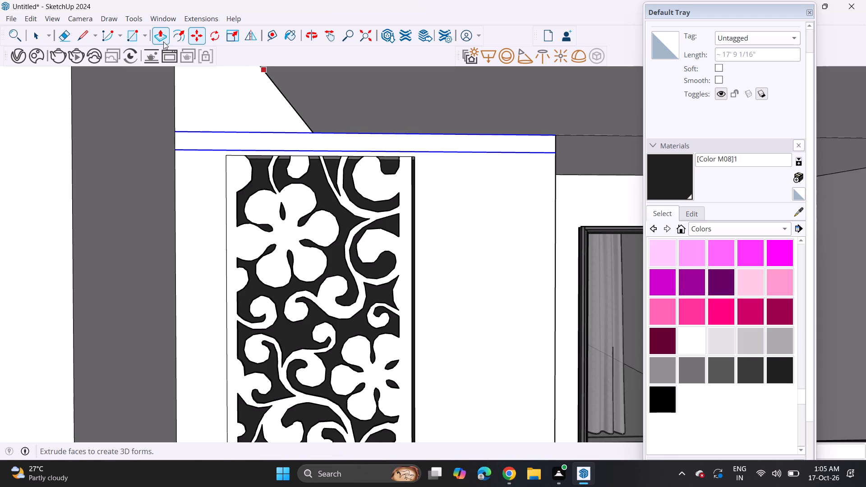
Draw a narrow rectangular strip from the floral screen's top corner across to the outer edge of the wall.
click(135, 36)
scroll(215, 222, up, 4)
scroll(227, 141, up, 4)
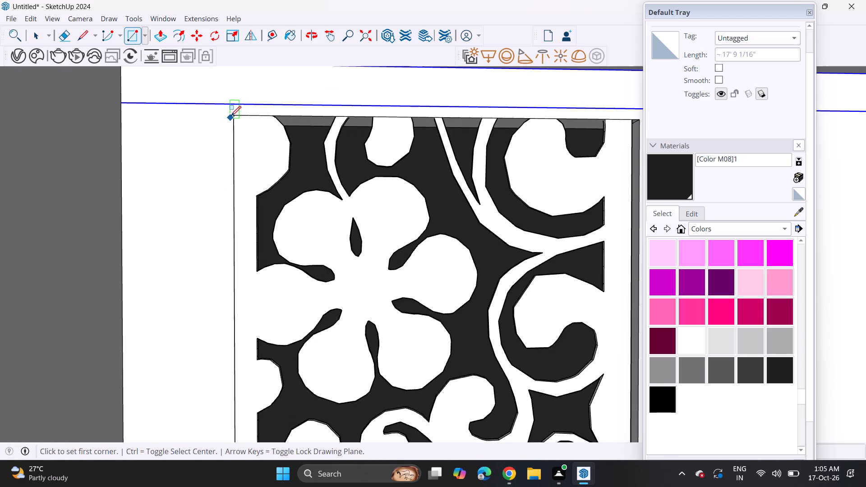
click(232, 115)
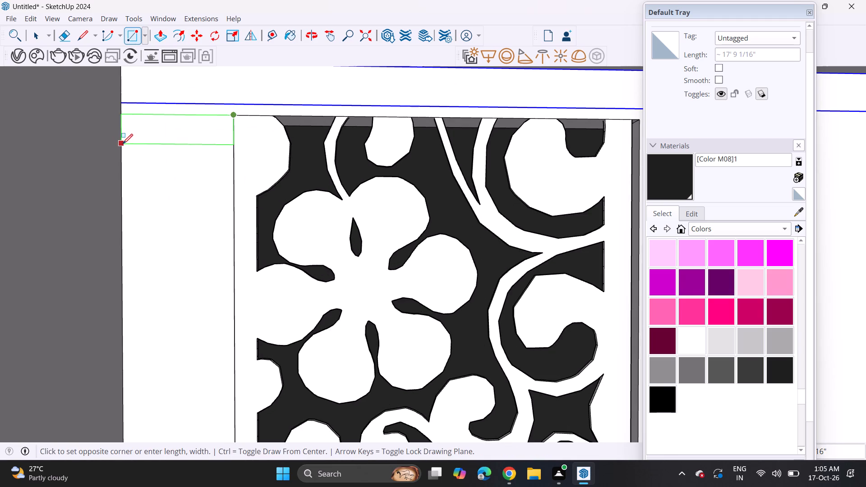
click(123, 144)
Select the new strip and copy it downward three times beside the floral screen, leaving a narrow gap between strips.
scroll(155, 147, down, 8)
key(space)
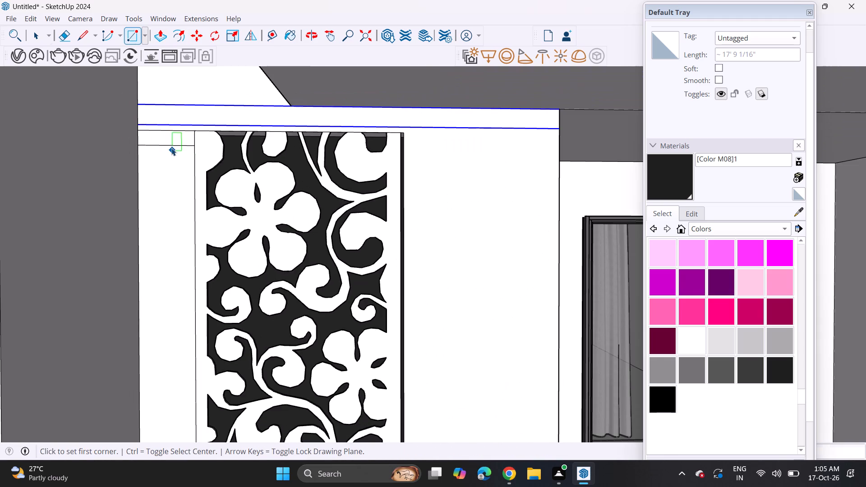
drag(171, 143, 171, 139)
scroll(170, 139, up, 3)
shift+scroll(170, 139, up, 3)
double_click(170, 139)
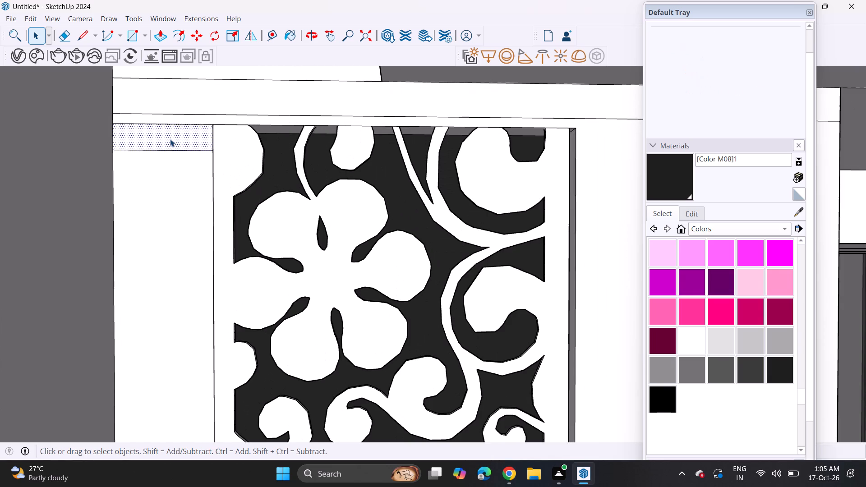
click(193, 34)
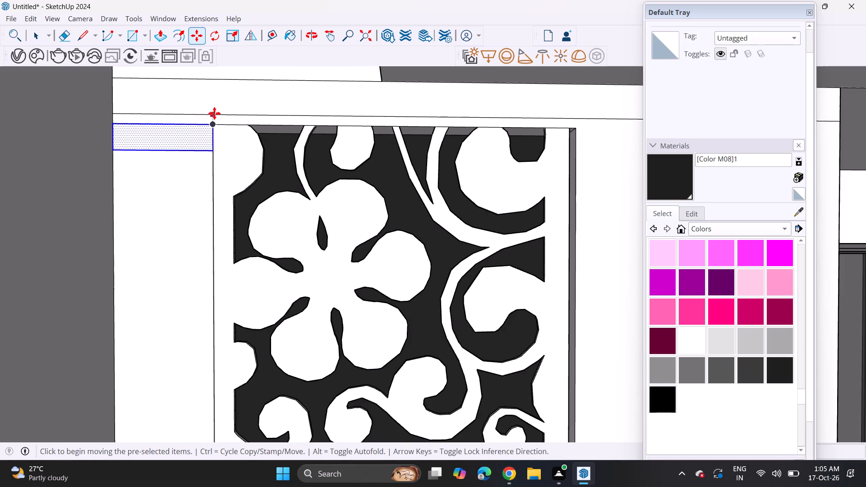
click(214, 113)
click(214, 151)
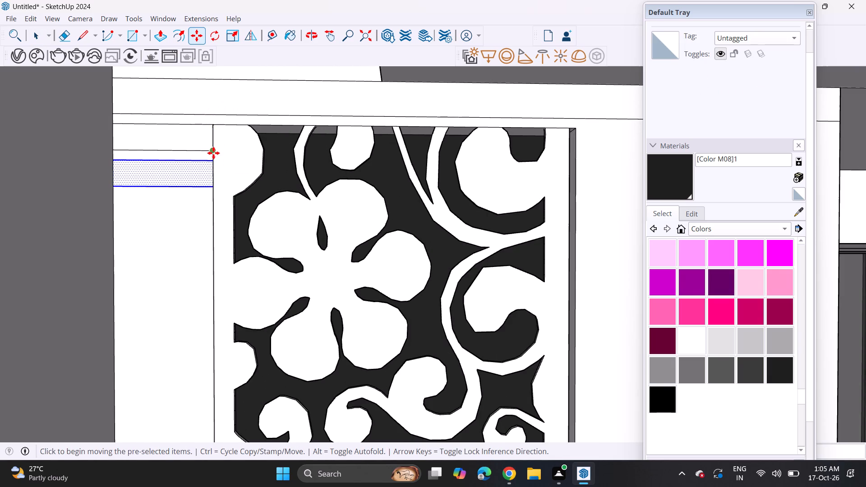
click(213, 153)
click(214, 189)
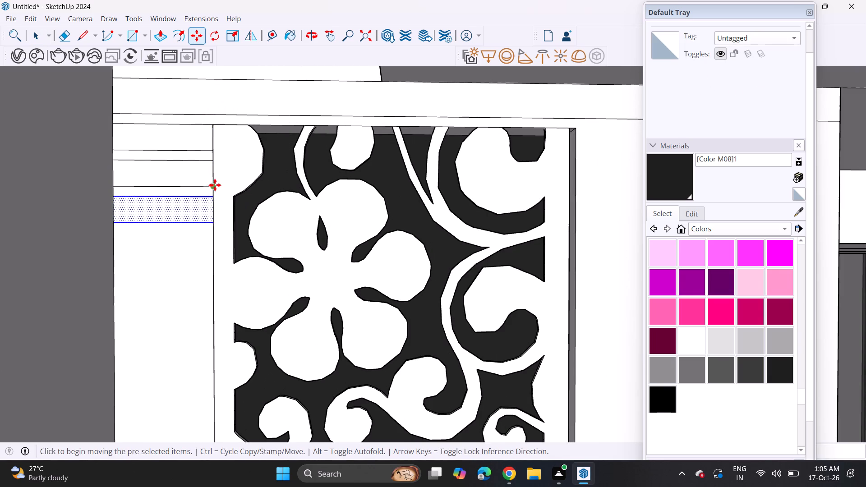
click(215, 184)
click(215, 223)
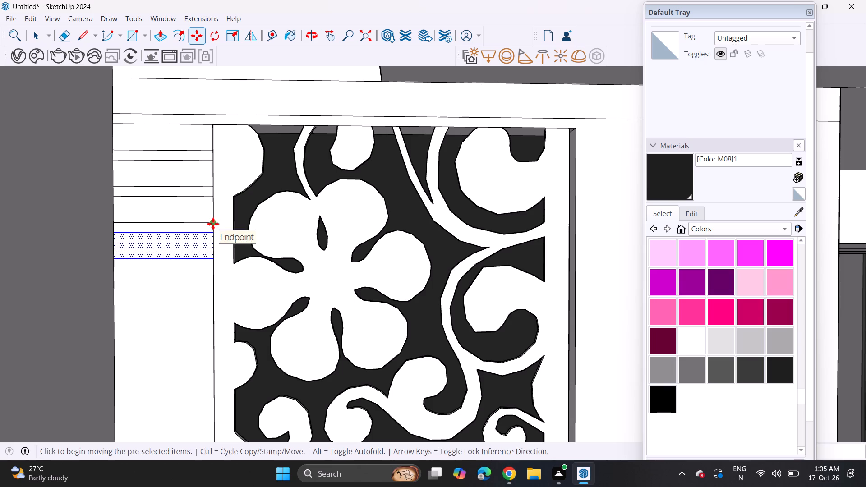
Continue the strip pattern down beside the floral screen with six more copies at the same narrow spacing.
ctrl+click(213, 224)
click(212, 258)
click(214, 257)
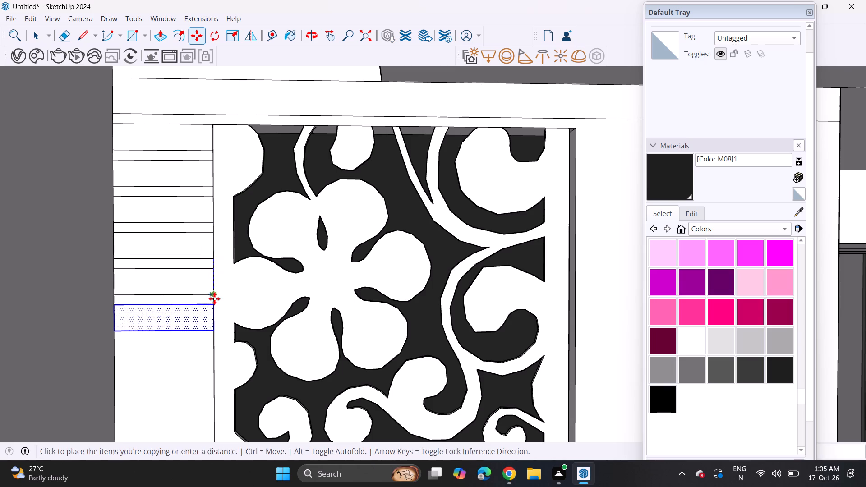
shift+middle_drag(214, 299, 214, 195)
click(213, 191)
click(213, 188)
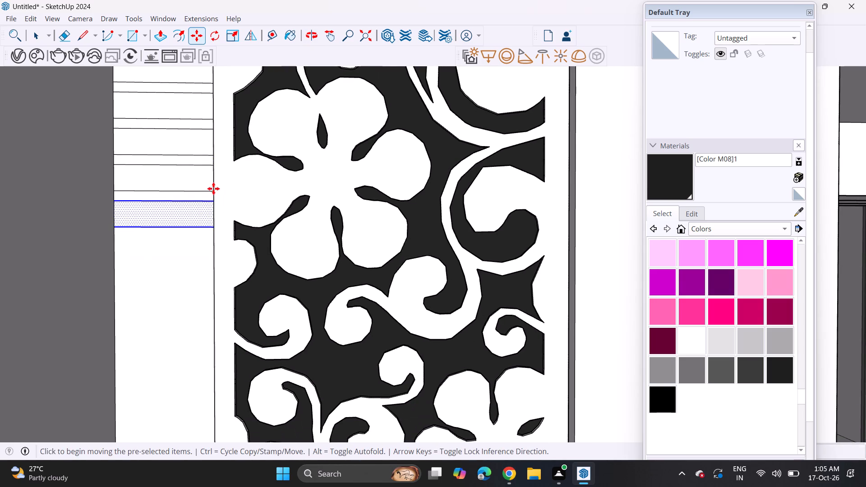
click(216, 224)
click(215, 223)
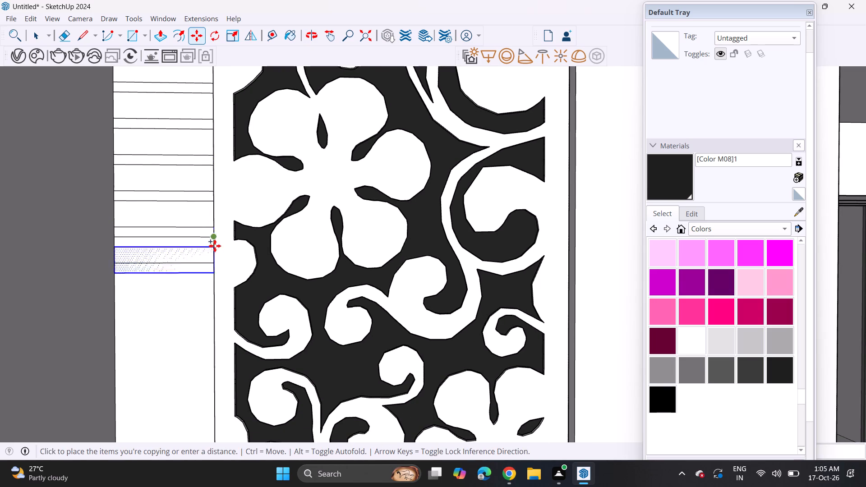
click(213, 266)
click(215, 262)
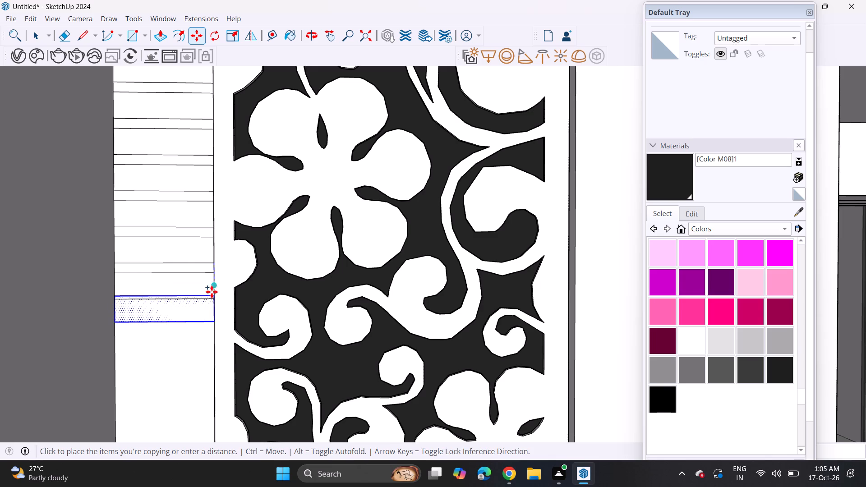
click(211, 299)
click(214, 299)
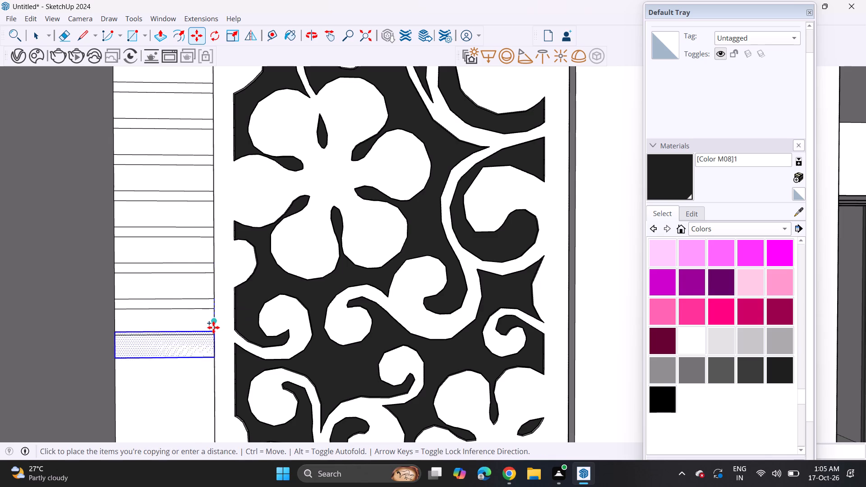
click(213, 330)
Add four more evenly spaced strip copies further down the narrow wall beside the floral screen.
click(215, 334)
shift+middle_drag(214, 357, 215, 351)
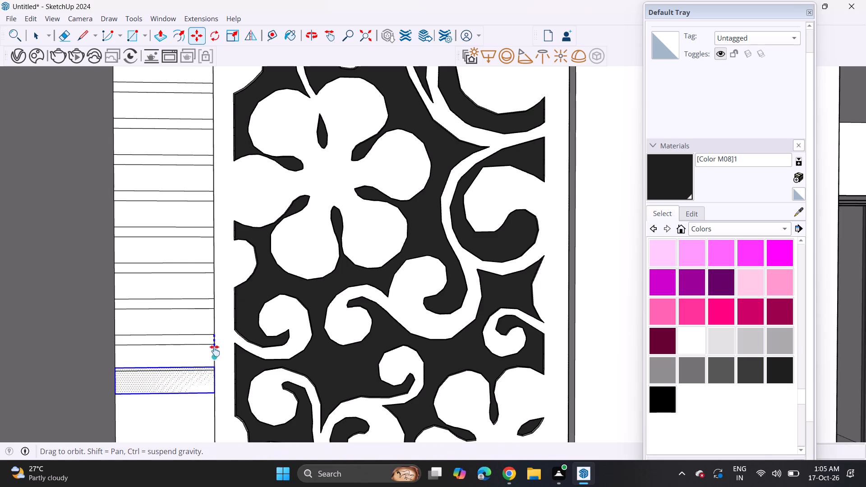
shift+middle_drag(215, 351, 218, 217)
click(219, 234)
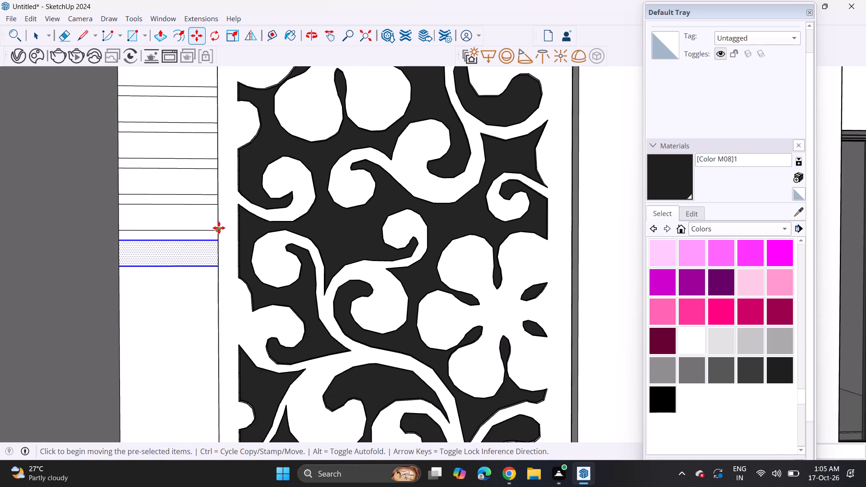
click(219, 228)
click(217, 266)
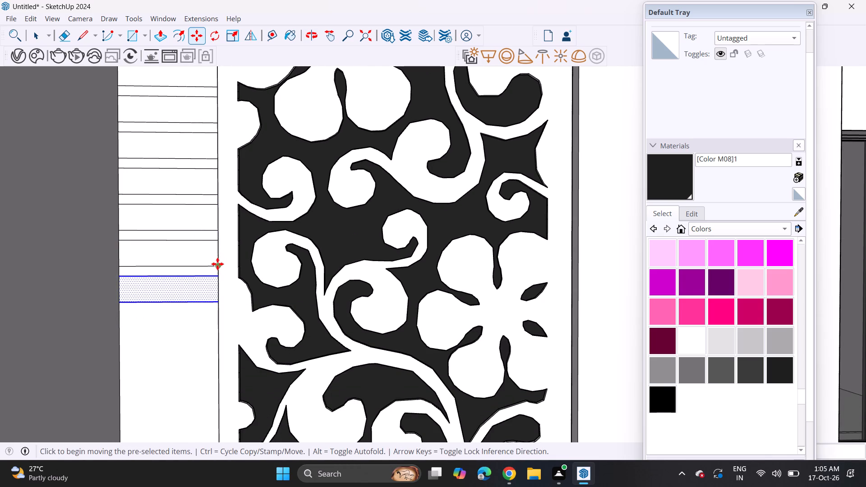
click(217, 264)
click(218, 303)
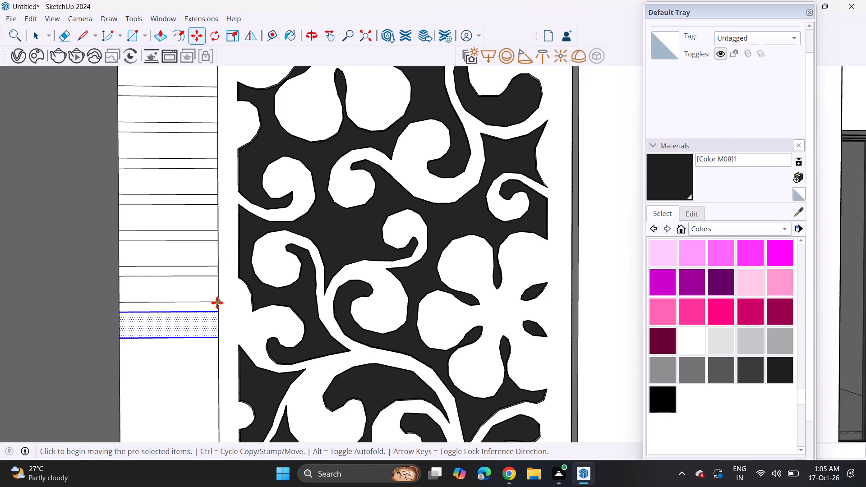
click(217, 303)
click(218, 335)
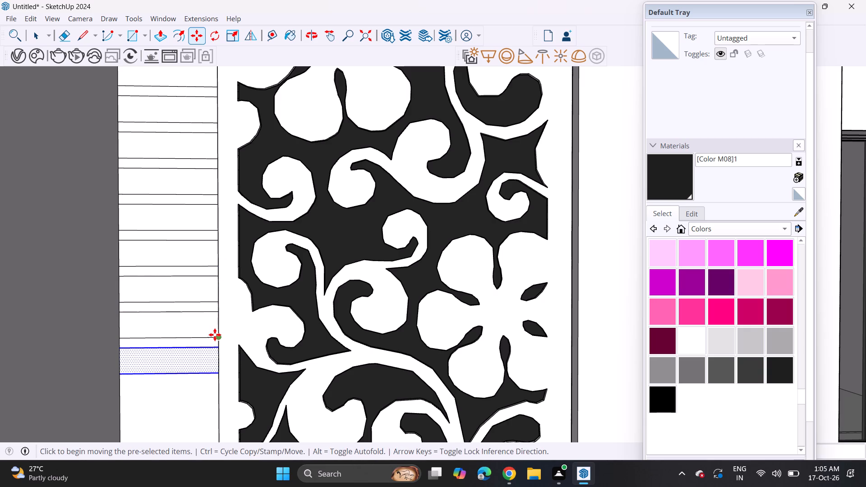
Copy the lowest strip downward three more times alongside the lower half of the floral screen.
click(215, 335)
shift+middle_drag(209, 374, 212, 249)
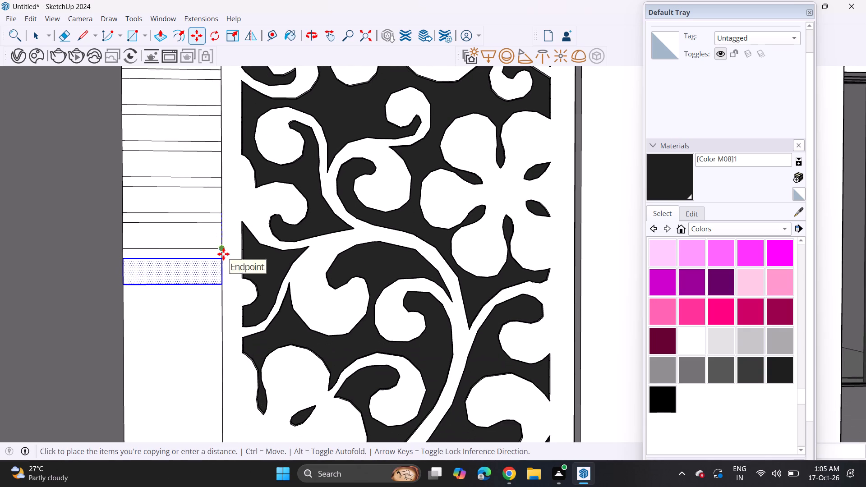
click(223, 254)
click(224, 250)
click(224, 281)
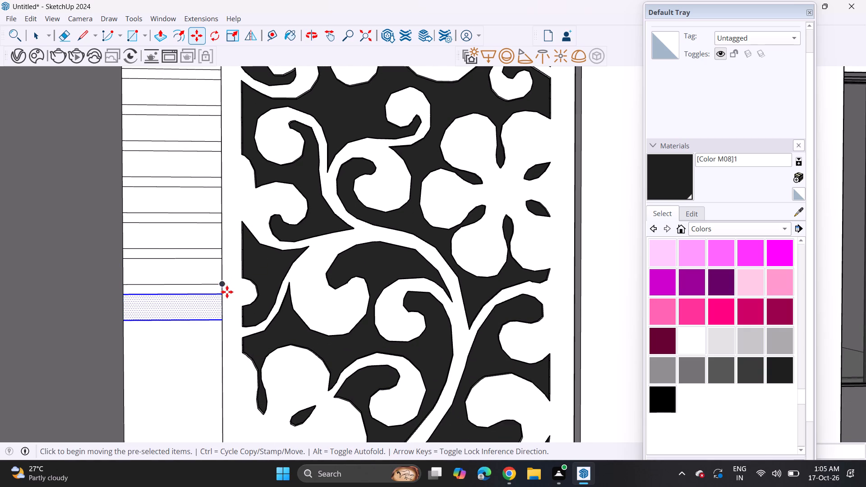
click(223, 284)
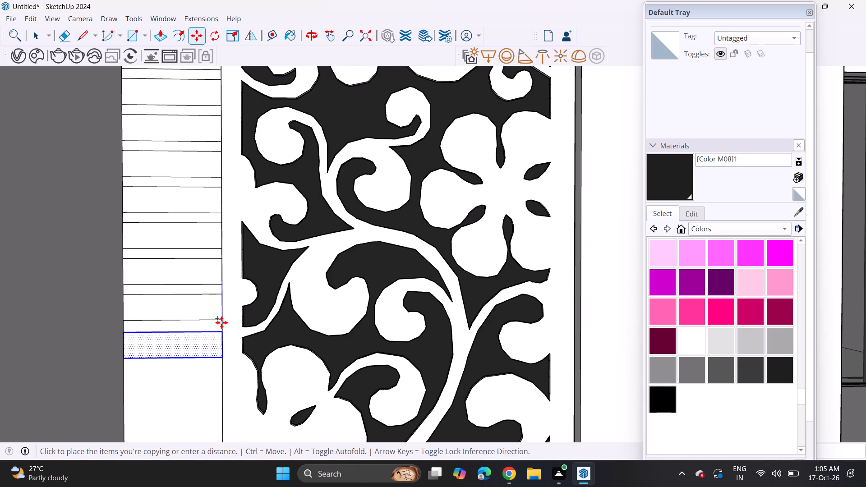
click(221, 322)
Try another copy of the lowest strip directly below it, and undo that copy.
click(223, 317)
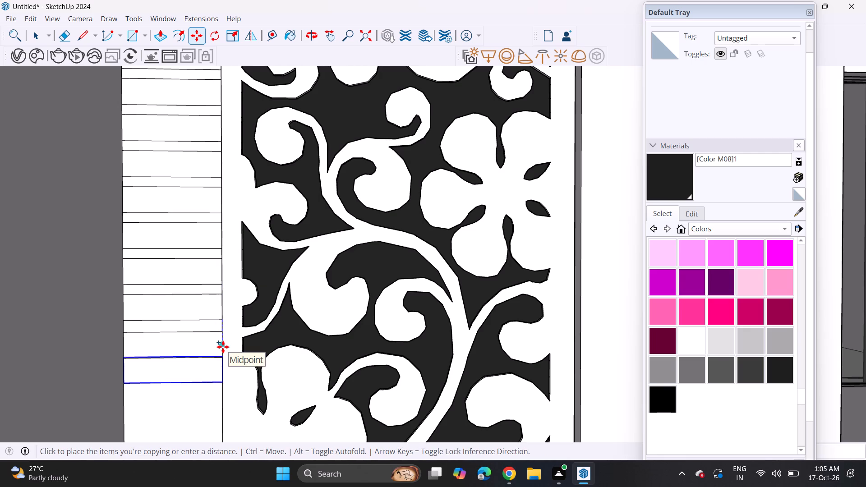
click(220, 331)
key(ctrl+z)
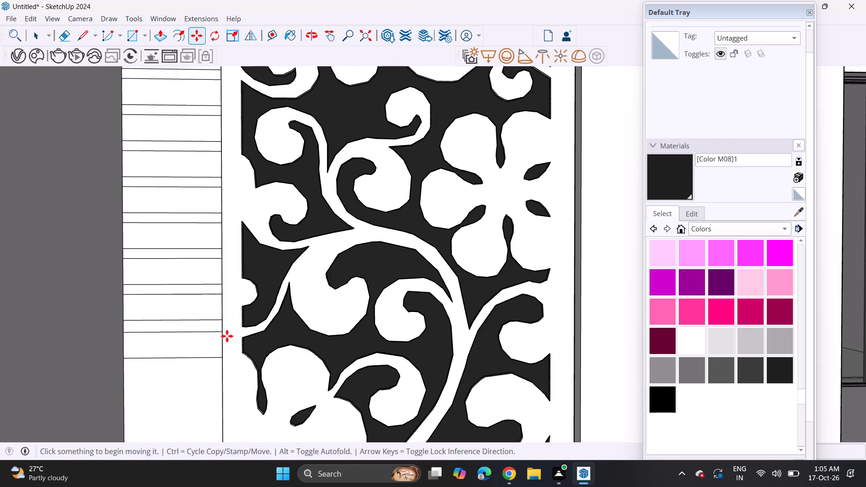
Reselect the lowest strip with its edges and copy it down once, keeping a narrow gap.
key(space)
double_click(202, 348)
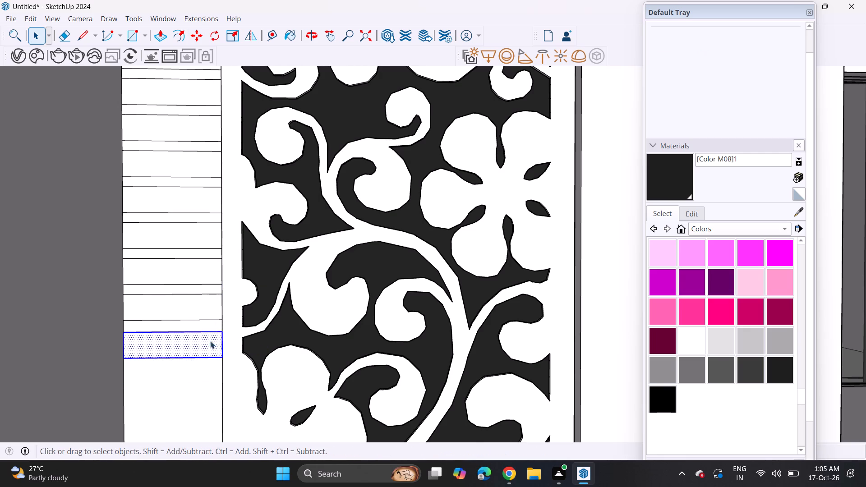
key(m)
click(222, 320)
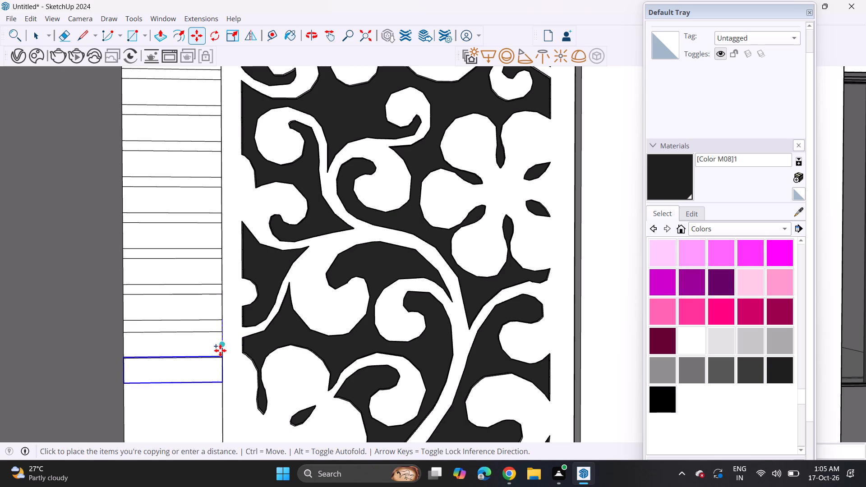
click(220, 355)
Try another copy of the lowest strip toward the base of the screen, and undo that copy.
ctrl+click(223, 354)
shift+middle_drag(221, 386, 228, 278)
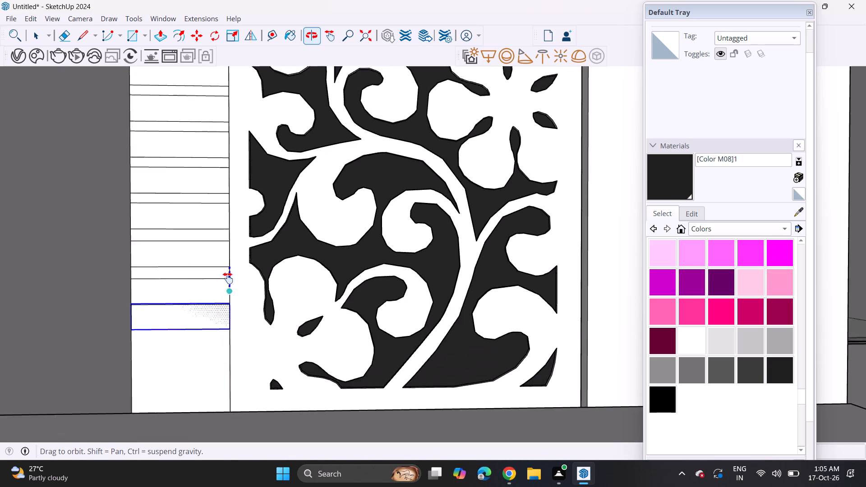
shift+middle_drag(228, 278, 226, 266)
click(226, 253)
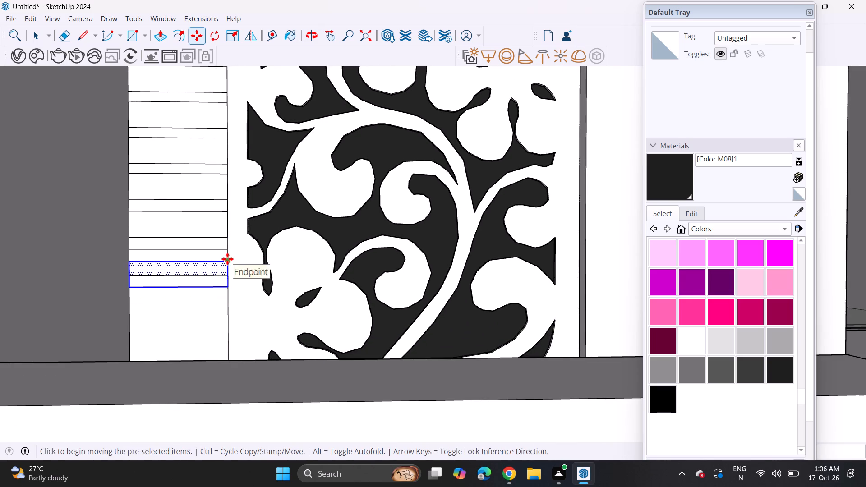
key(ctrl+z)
Reselect the lowest strip and copy it down twice to carry the pattern to the base of the wall.
key(space)
double_click(212, 262)
key(m)
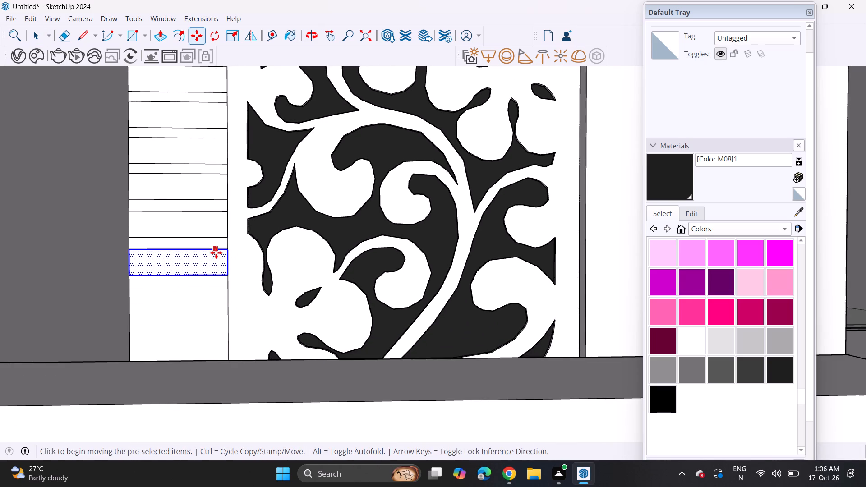
click(225, 235)
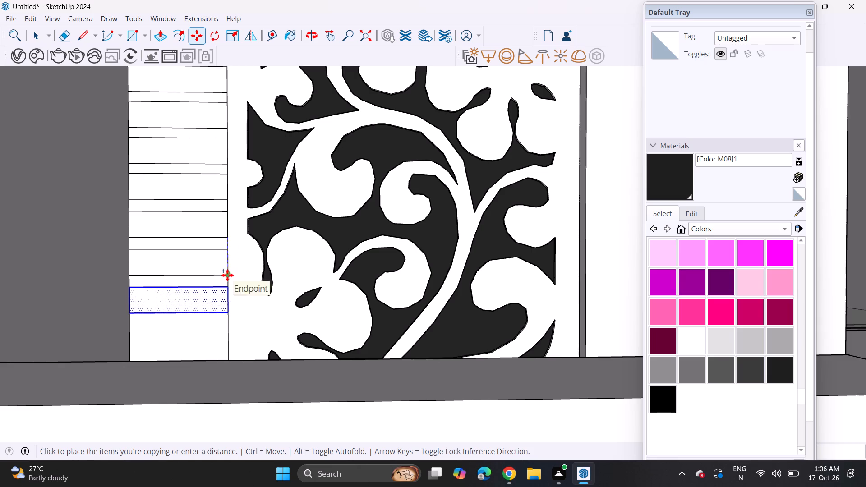
click(227, 275)
click(230, 273)
click(226, 309)
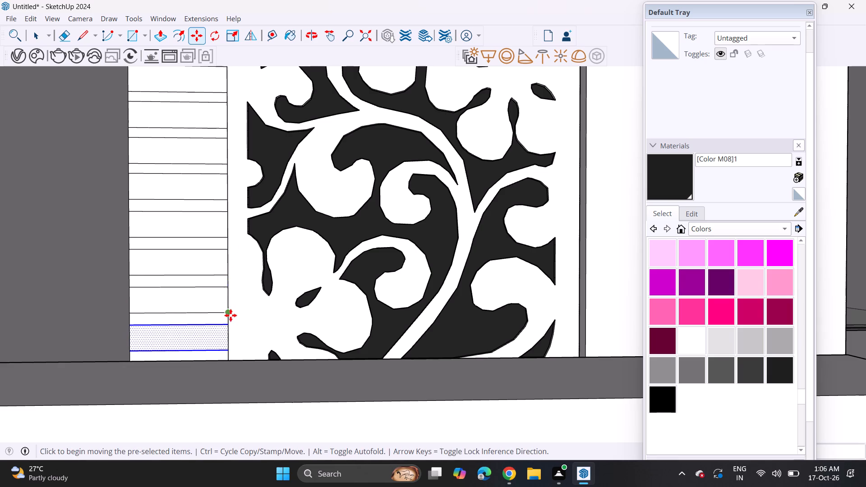
Copy the strip down to the storey below, just under the slab beside the top of its floral screen.
click(229, 311)
middle_drag(229, 331, 221, 51)
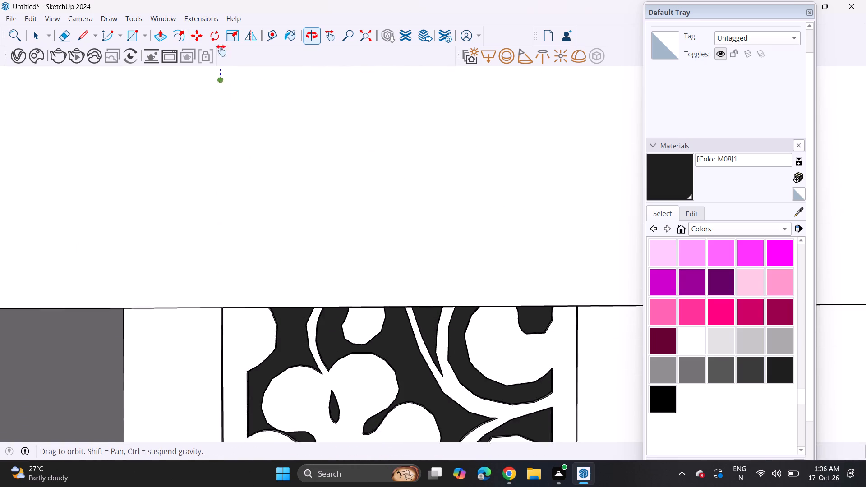
middle_drag(221, 51, 221, 33)
shift+scroll(221, 33, up, 1)
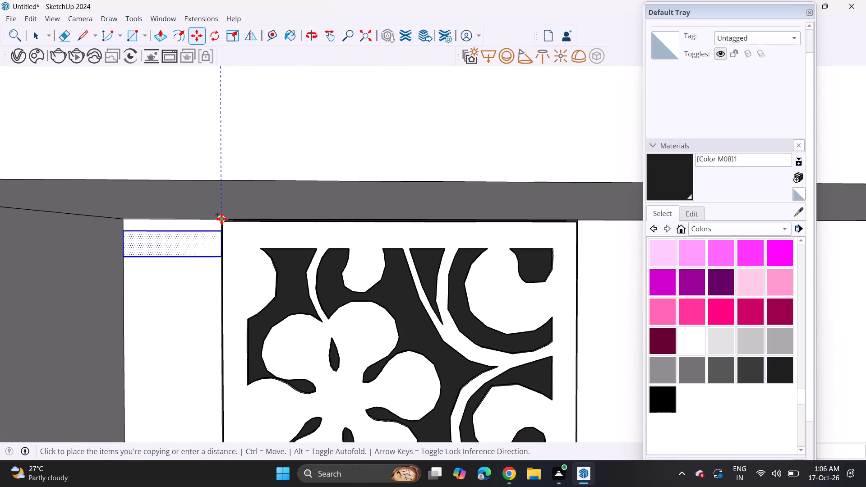
click(221, 219)
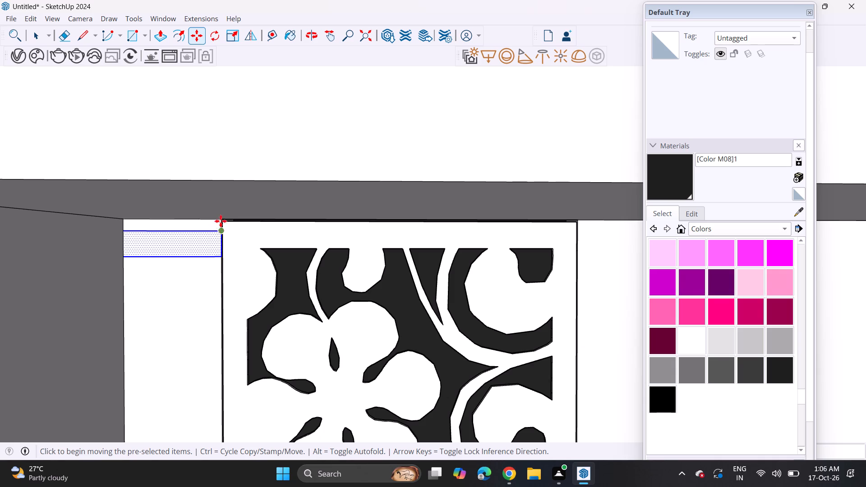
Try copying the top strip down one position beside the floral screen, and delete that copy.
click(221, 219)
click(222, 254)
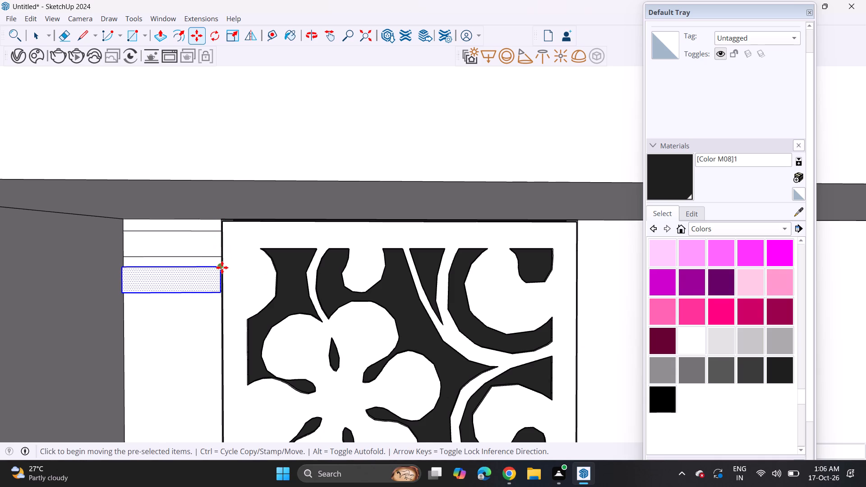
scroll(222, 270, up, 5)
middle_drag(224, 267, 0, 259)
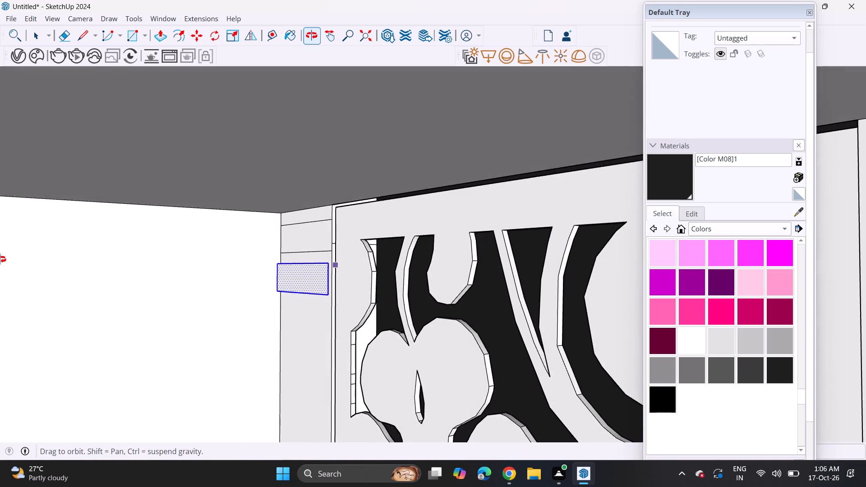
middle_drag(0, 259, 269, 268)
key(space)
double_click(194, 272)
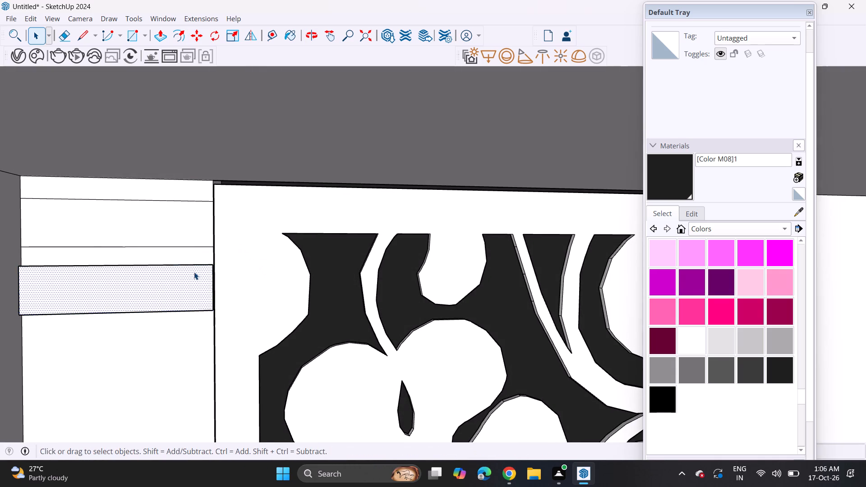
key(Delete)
Select the strip under the slab with its edges and copy it down three times, keeping a narrow gap between strips.
scroll(182, 230, down, 2)
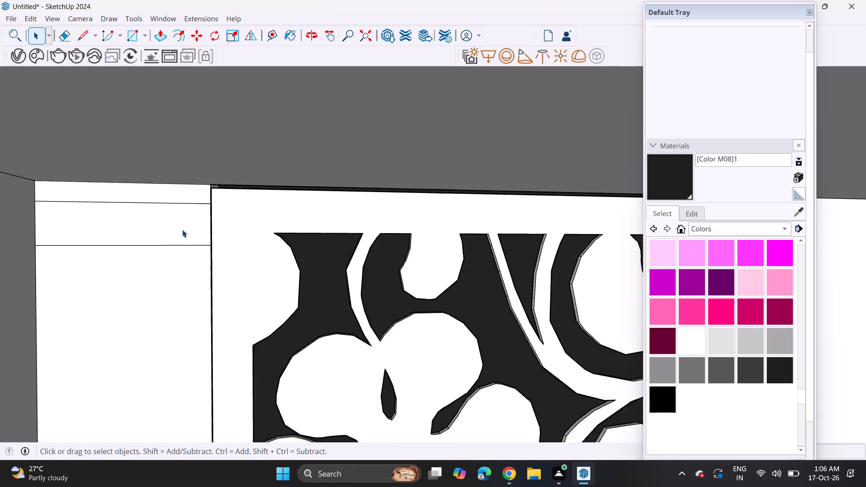
scroll(182, 230, down, 1)
double_click(179, 230)
scroll(200, 216, up, 8)
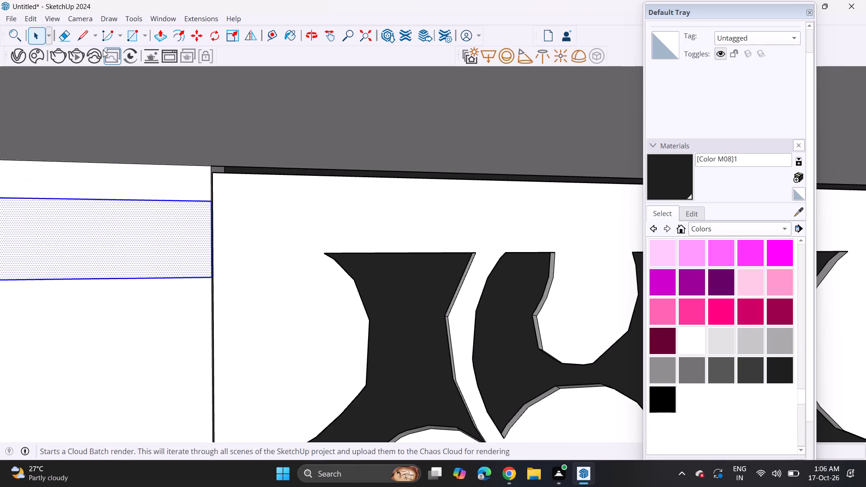
click(191, 33)
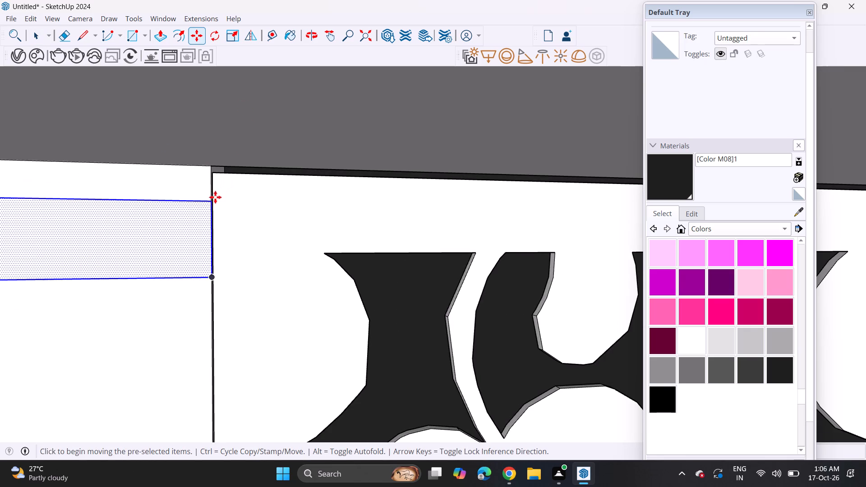
click(213, 200)
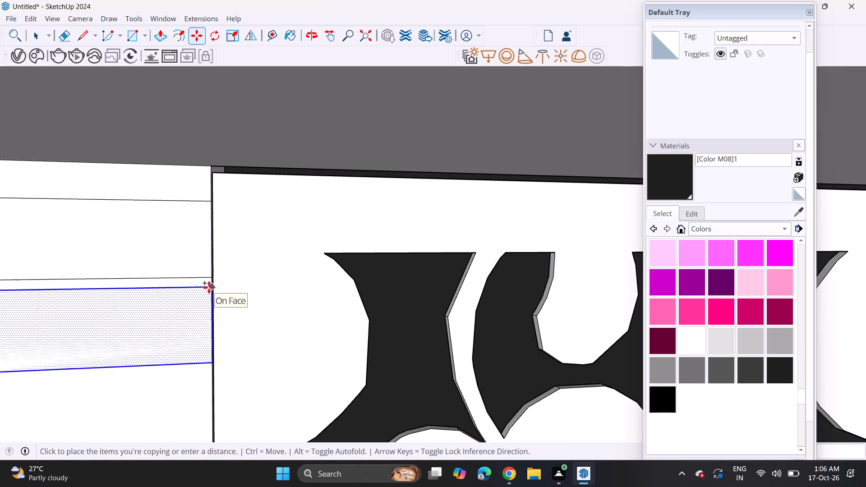
click(210, 290)
click(211, 275)
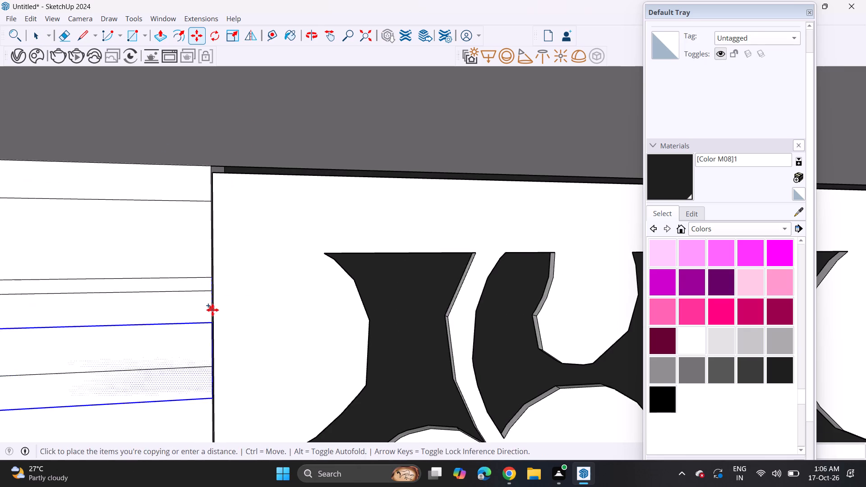
middle_drag(212, 310, 213, 170)
scroll(214, 170, up, 1)
click(212, 234)
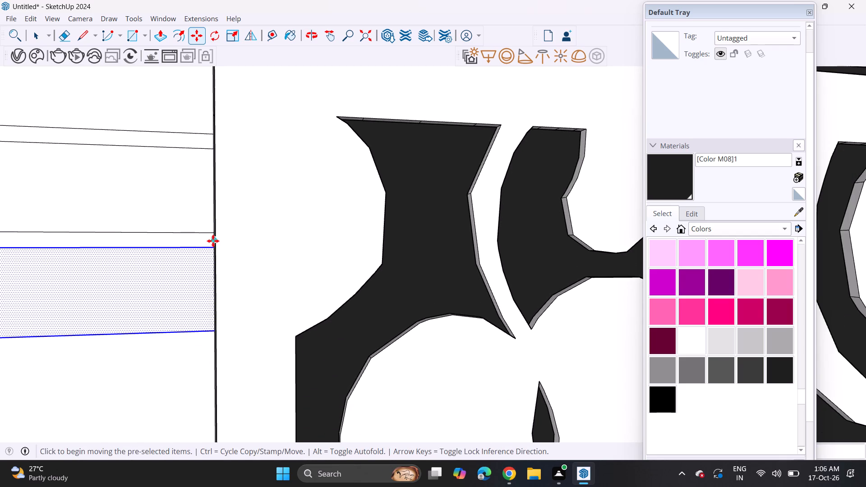
click(214, 234)
click(212, 331)
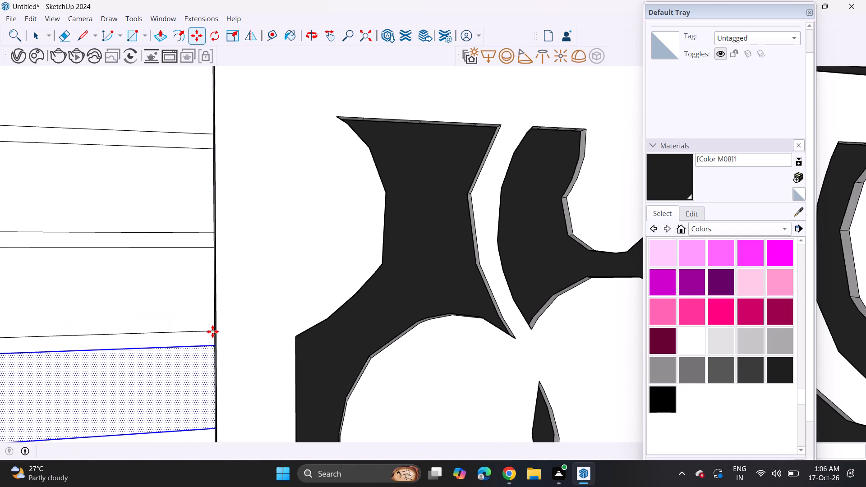
Copy the lowest strip down three more times beside the upper flower of the screen, with the same narrow gap.
click(212, 334)
shift+middle_drag(228, 369, 224, 144)
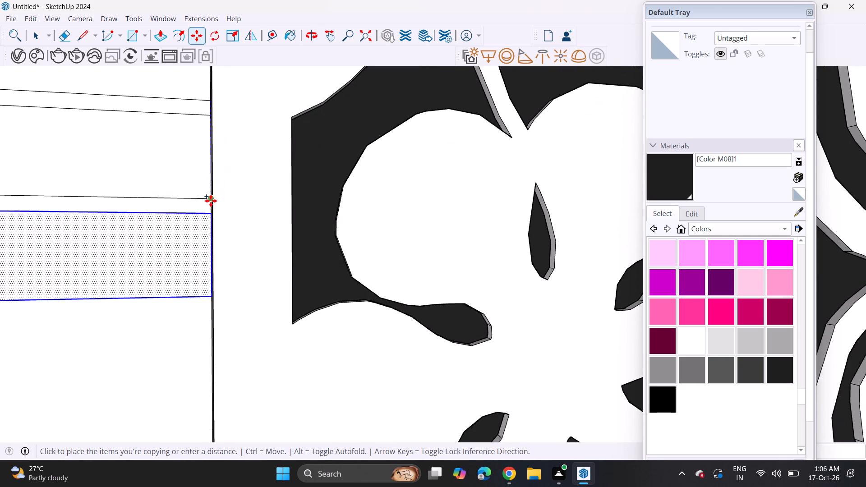
click(211, 201)
click(213, 200)
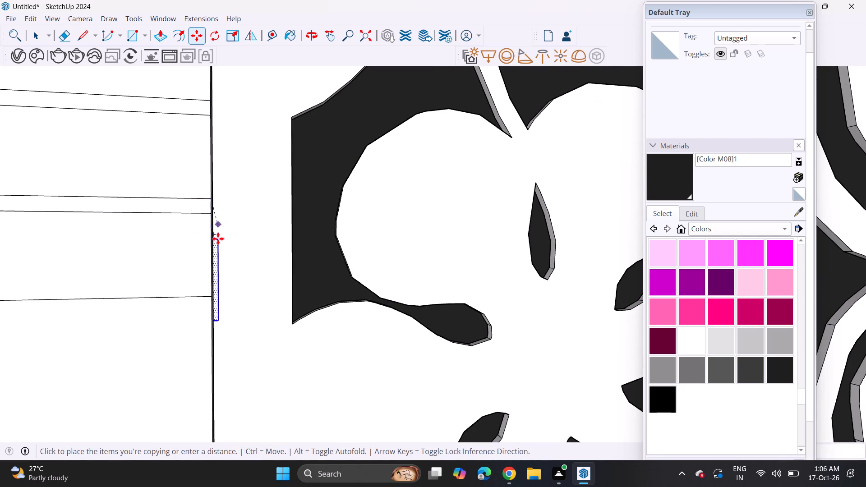
click(210, 294)
click(212, 294)
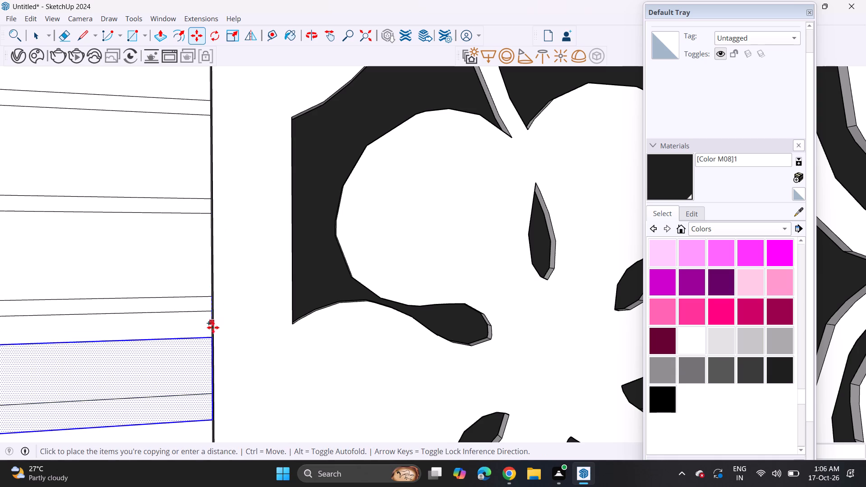
click(212, 398)
Continue the pattern down the wall with three more evenly spaced copies of the lowest strip.
scroll(212, 396, down, 2)
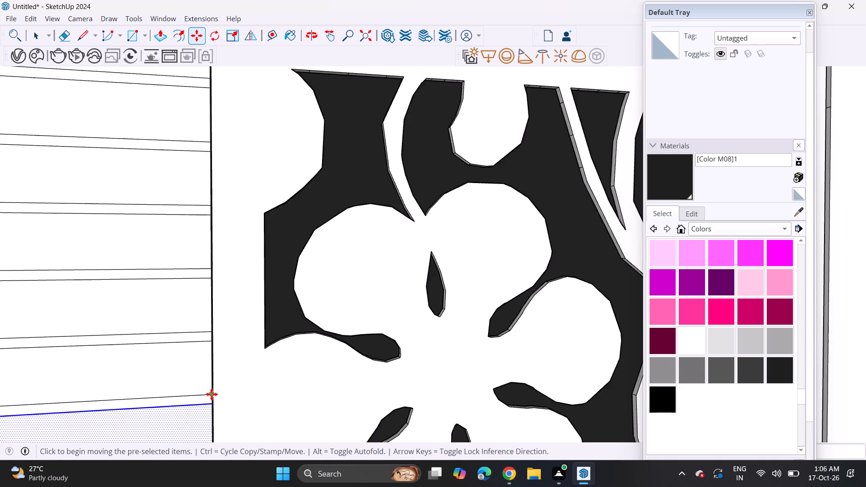
scroll(212, 394, down, 14)
shift+middle_drag(209, 373, 198, 140)
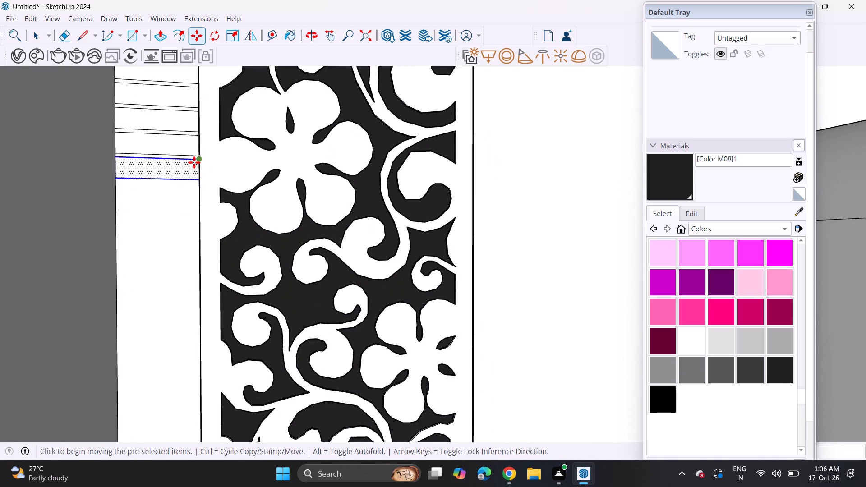
scroll(194, 162, up, 4)
click(204, 151)
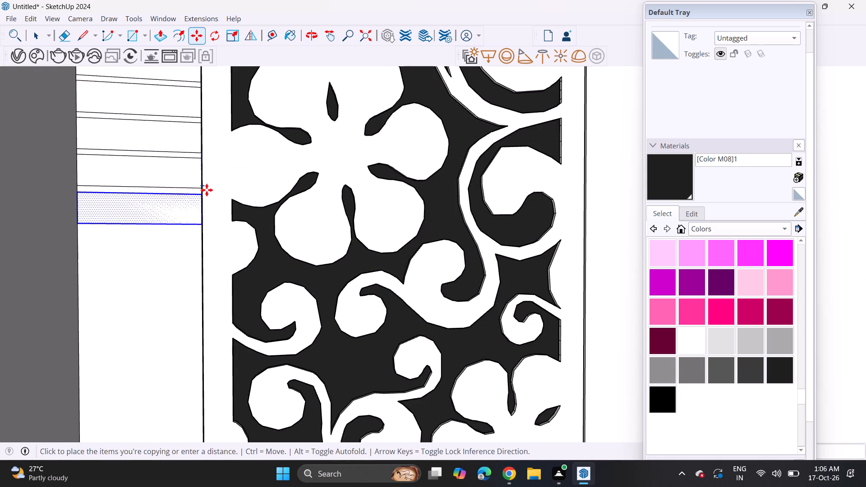
click(205, 188)
click(202, 188)
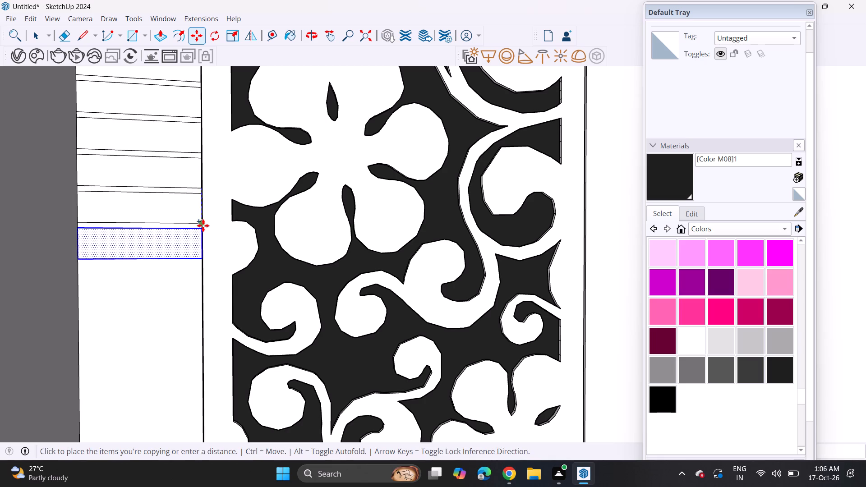
click(203, 225)
click(202, 223)
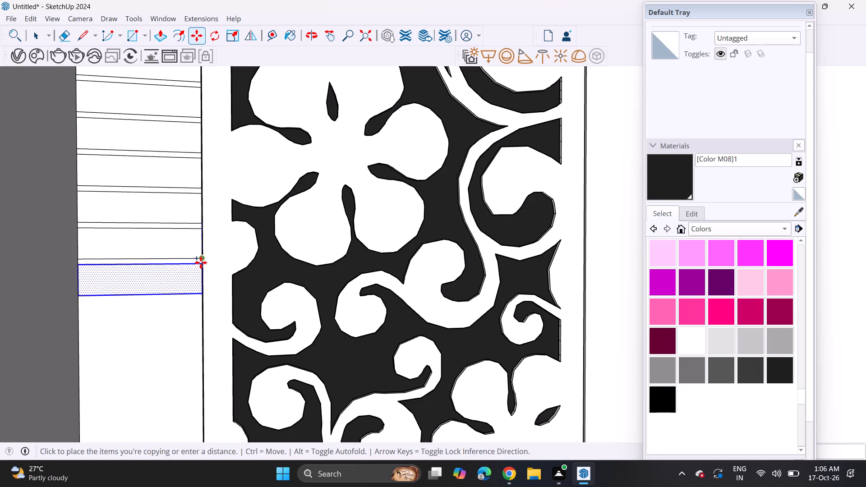
click(201, 262)
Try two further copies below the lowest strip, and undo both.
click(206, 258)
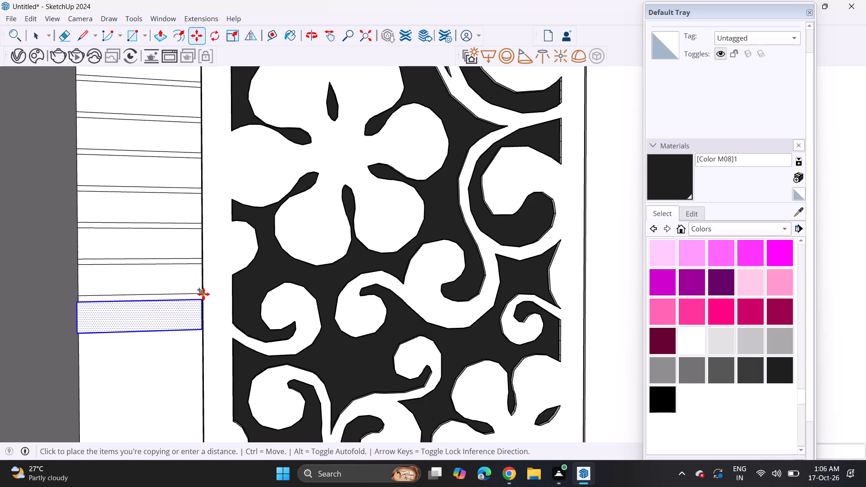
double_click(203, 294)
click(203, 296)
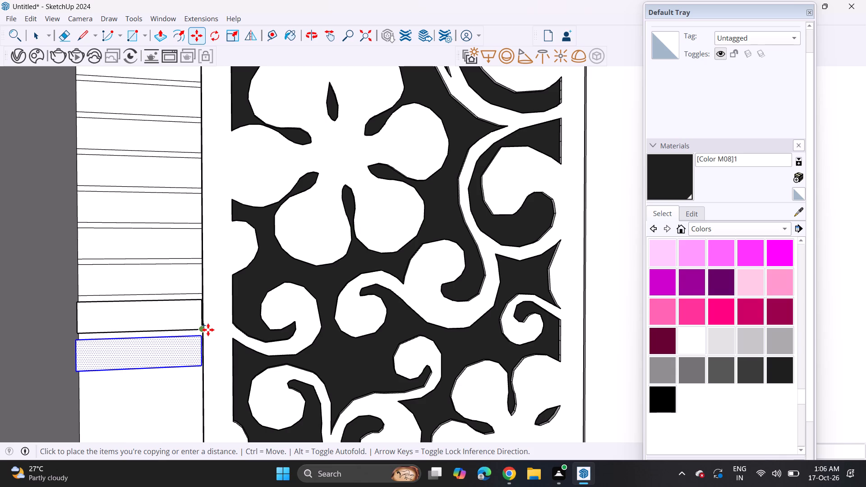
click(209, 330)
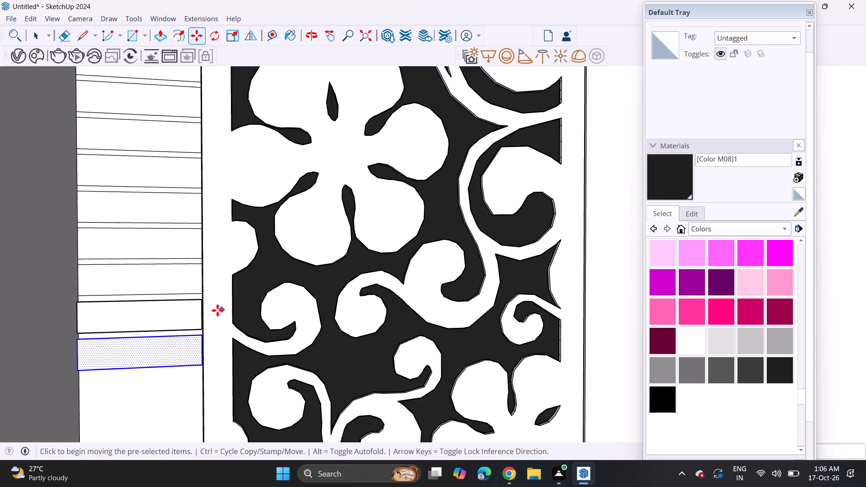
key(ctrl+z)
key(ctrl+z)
Reselect the lowest strip with its edges and copy it down four times, keeping the narrow gap.
key(space)
double_click(185, 280)
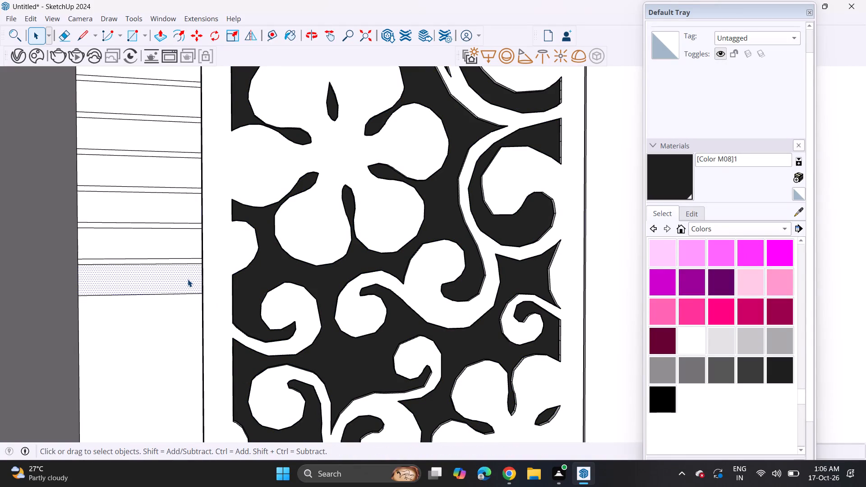
double_click(189, 279)
key(m)
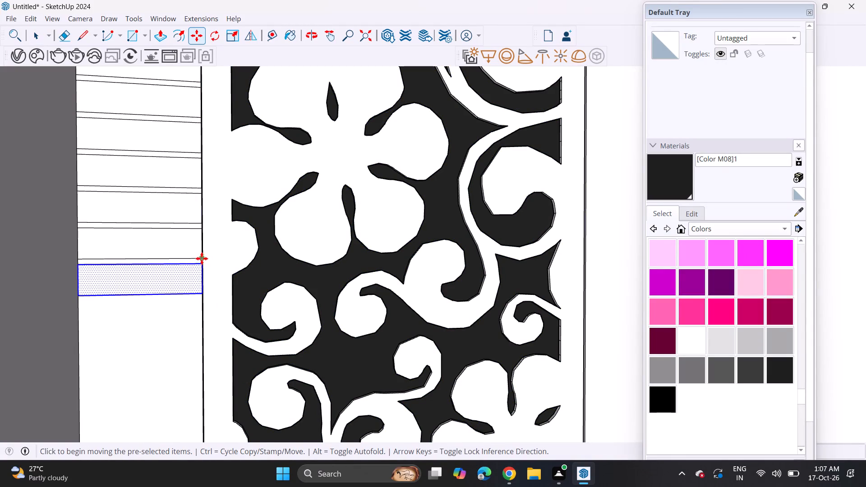
click(202, 256)
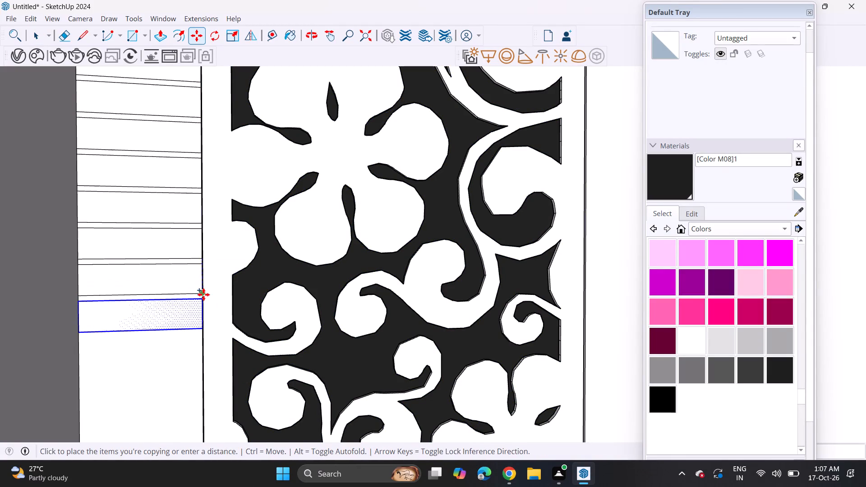
click(203, 294)
click(203, 293)
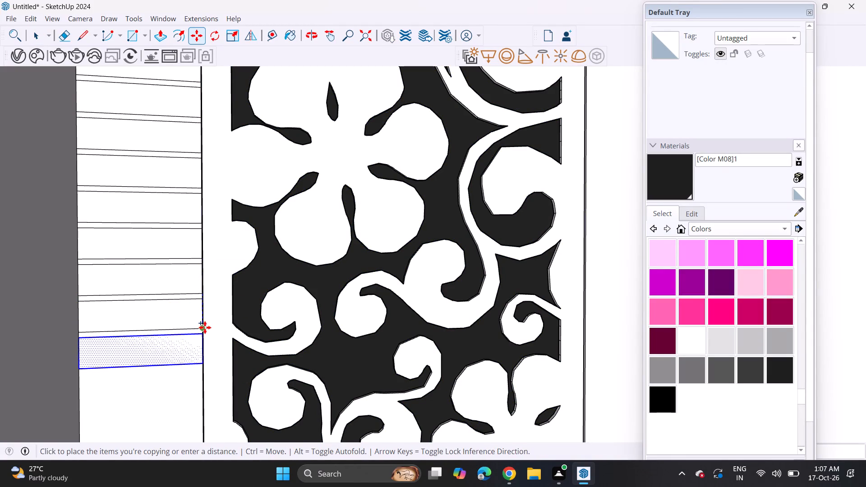
click(205, 327)
click(205, 329)
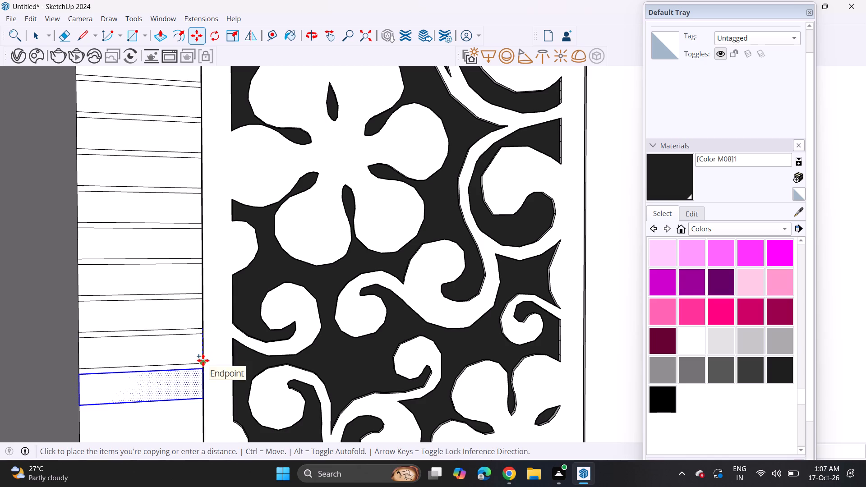
click(203, 360)
ctrl+click(202, 364)
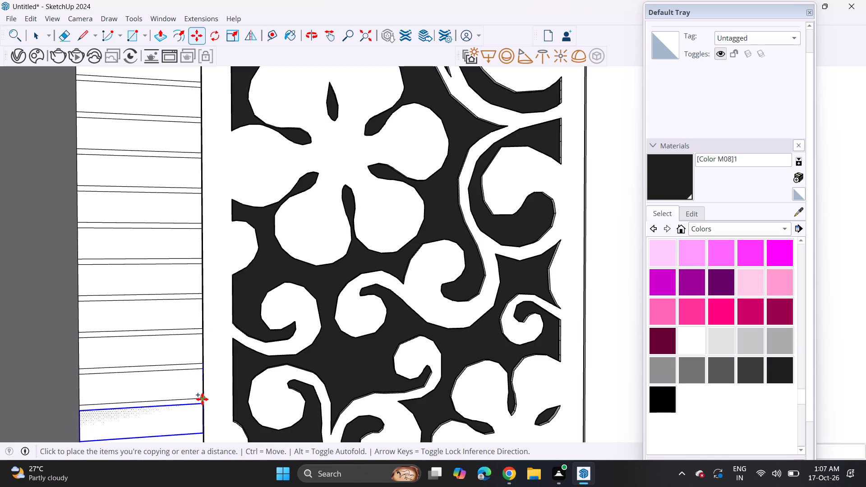
click(202, 399)
Copy the lowest strip down three more times along the middle part of the floral screen, keeping the same gap.
shift+middle_drag(206, 388, 193, 147)
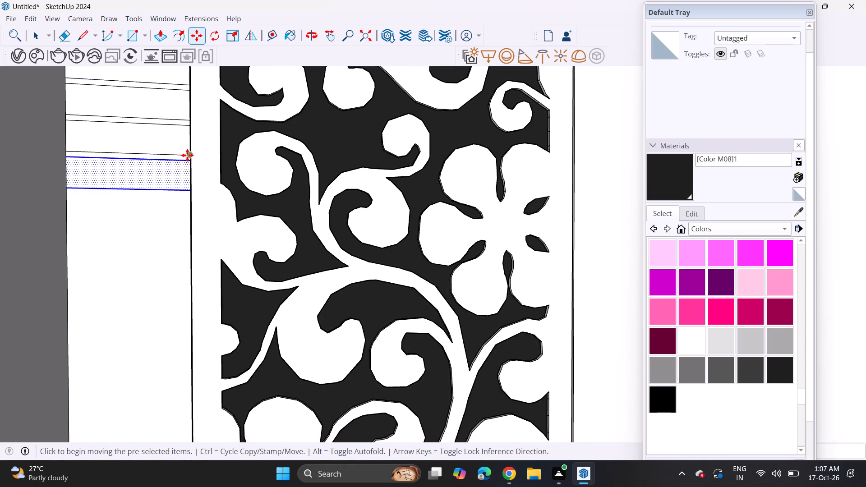
click(187, 155)
click(193, 190)
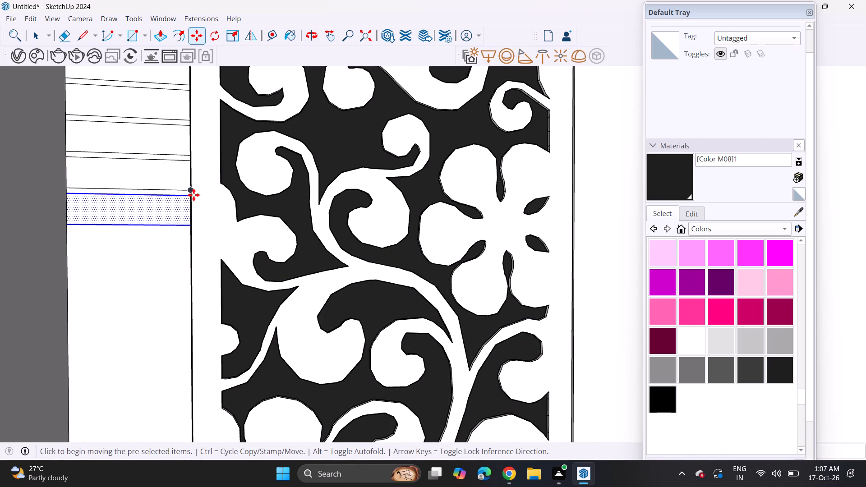
click(191, 190)
click(192, 230)
click(193, 224)
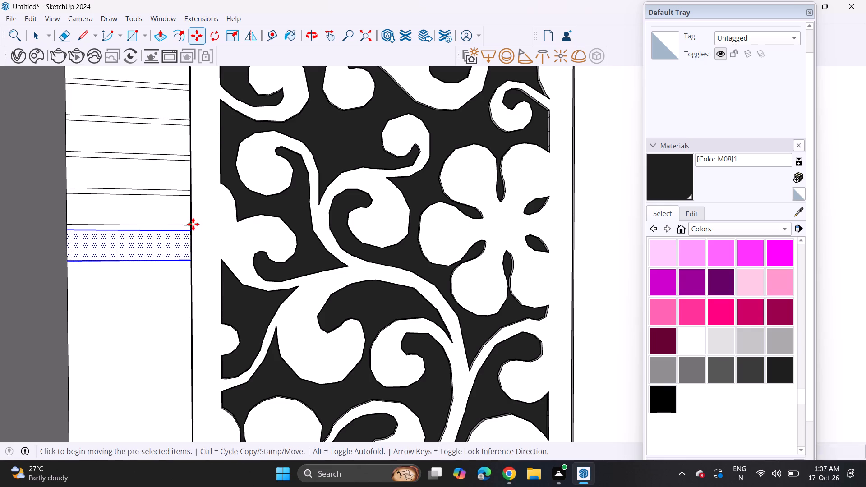
click(192, 266)
click(195, 262)
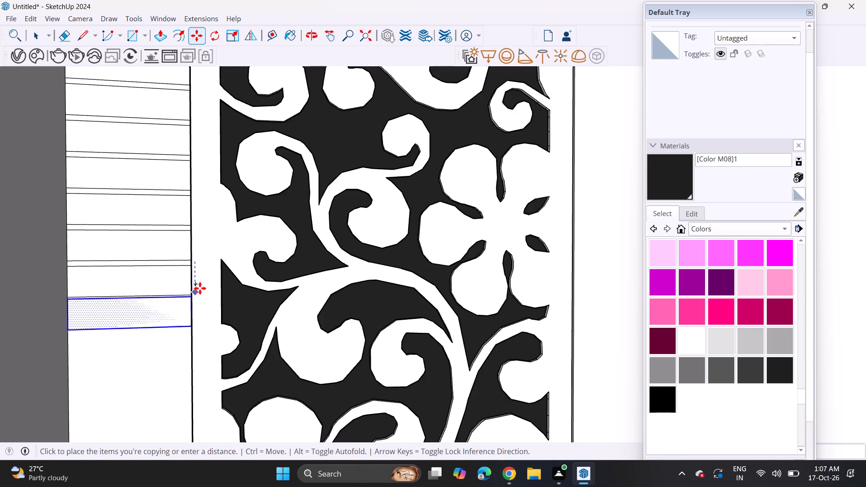
key(Escape)
Reselect the lowest strip beside the middle of the floral screen.
key(space)
click(176, 280)
double_click(176, 279)
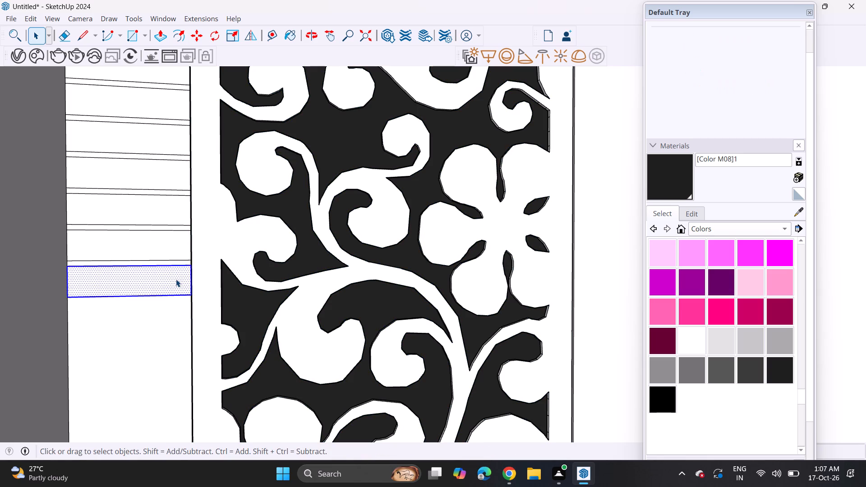
click(179, 278)
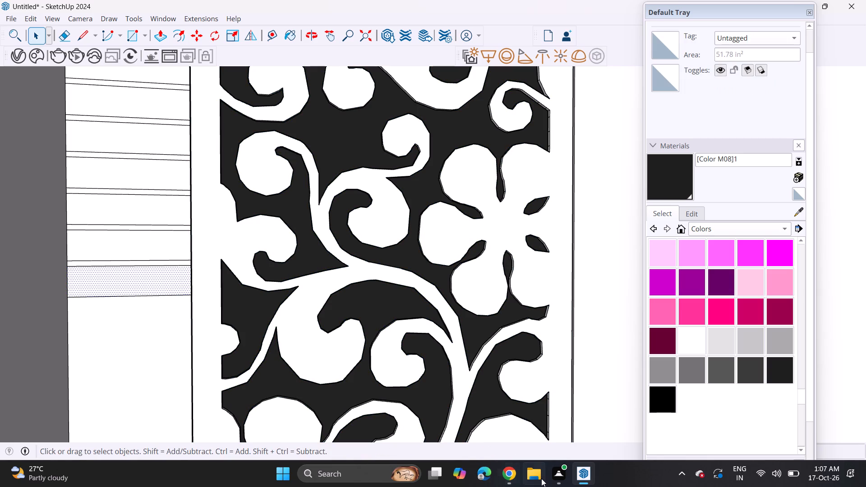
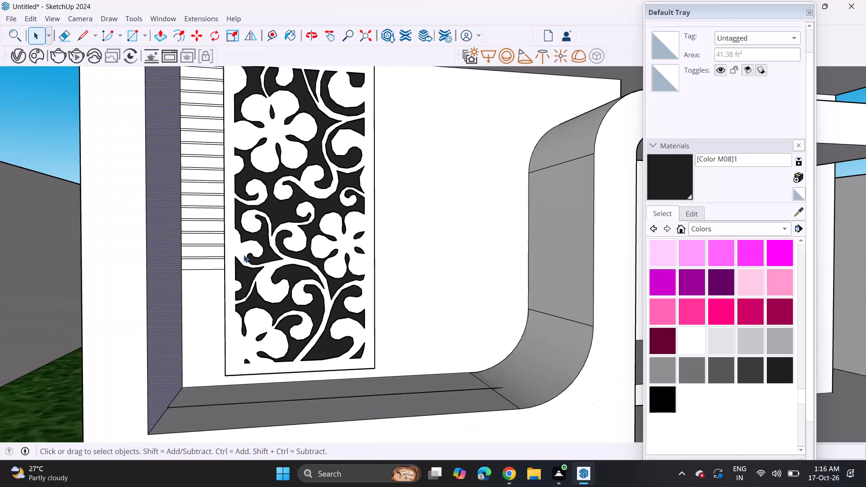
Select the lowest strip beside the lower floral screen with its edges and copy it down twice, keeping the narrow gap.
scroll(244, 255, down, 4)
shift+middle_drag(263, 211, 283, 242)
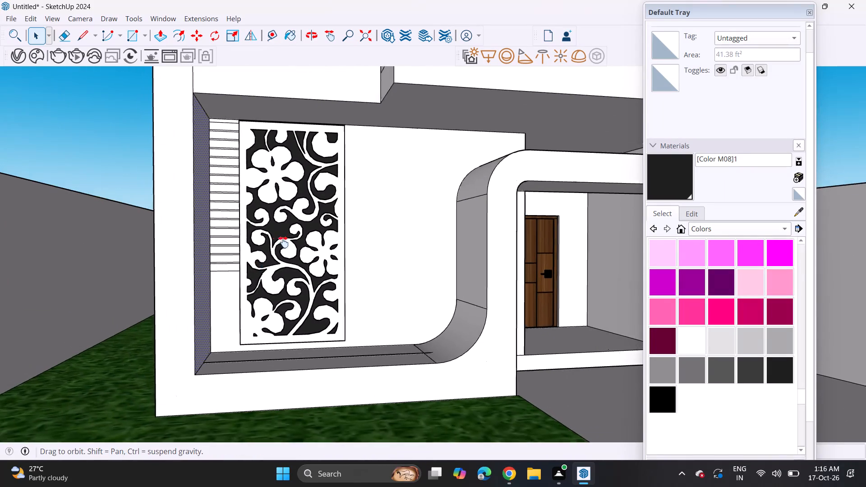
shift+middle_drag(283, 242, 284, 268)
scroll(282, 222, down, 4)
scroll(262, 291, up, 19)
shift+middle_drag(257, 296, 268, 237)
double_click(265, 232)
scroll(316, 210, up, 5)
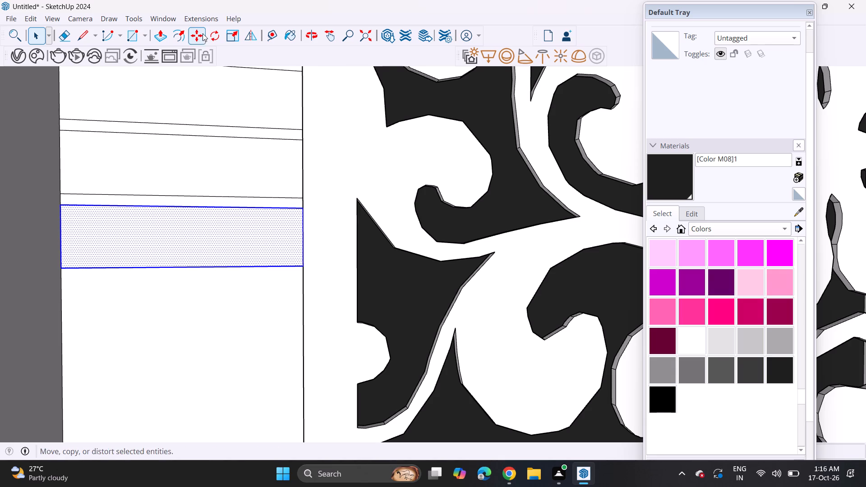
click(181, 40)
click(191, 37)
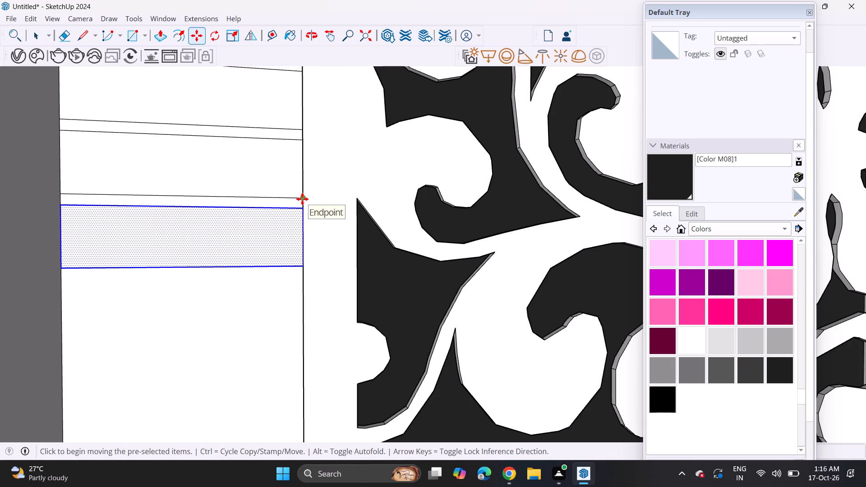
click(302, 199)
click(305, 267)
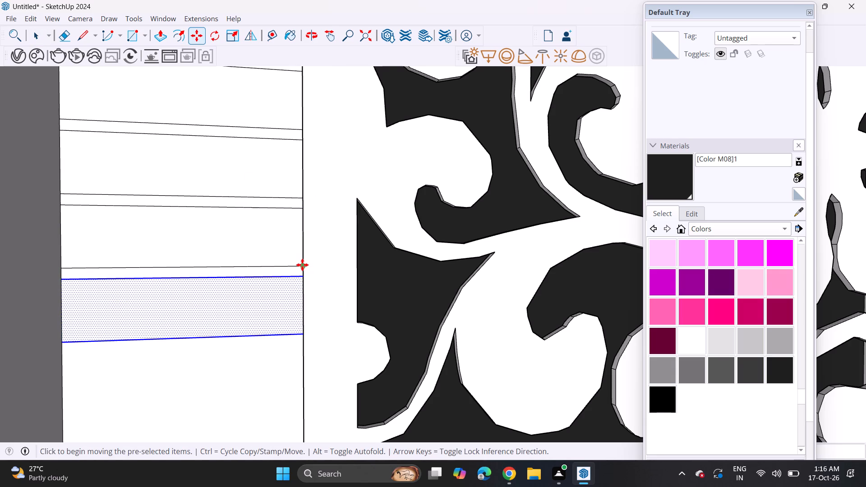
click(302, 265)
click(302, 329)
Copy the lowest strip down three more times beside the lower part of the floral screen, keeping the same gap.
middle_drag(300, 315, 228, 11)
shift+scroll(289, 271, up, 1)
scroll(228, 11, down, 6)
scroll(197, 106, down, 8)
shift+middle_drag(203, 123, 279, 200)
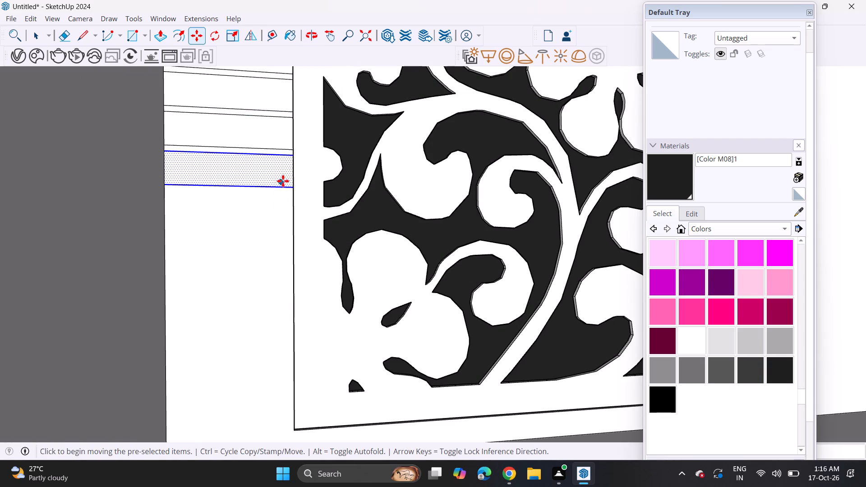
click(293, 152)
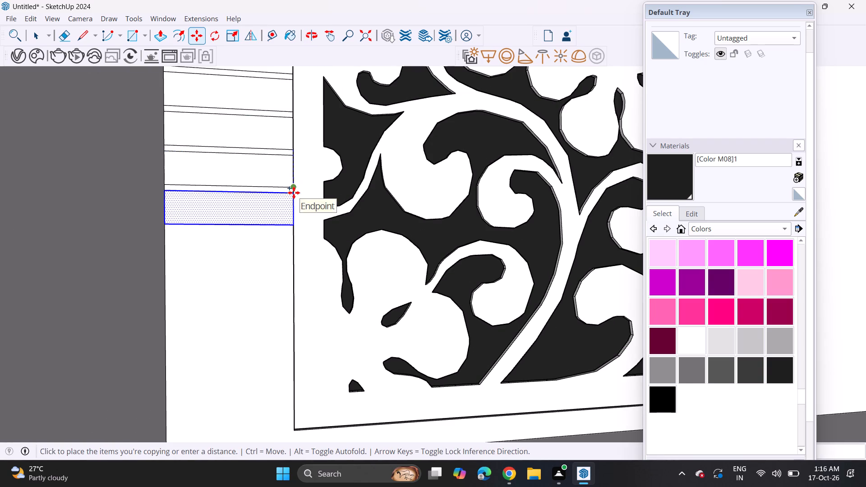
click(294, 193)
click(291, 186)
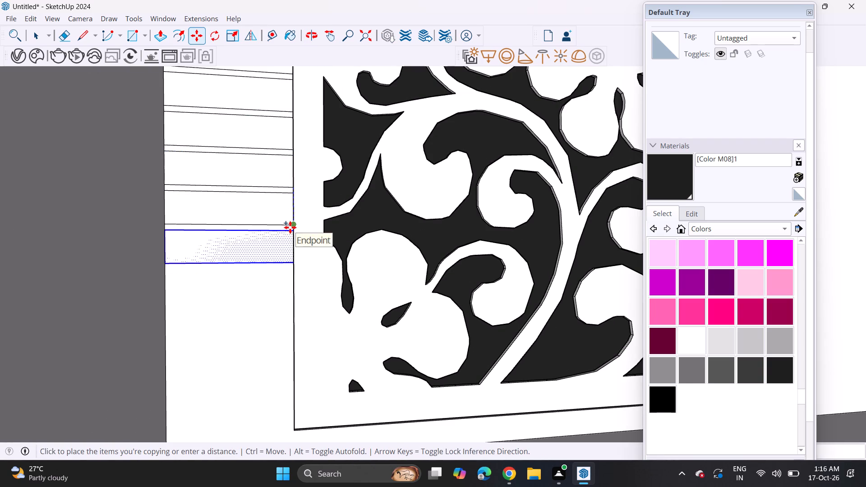
click(290, 227)
click(291, 225)
click(292, 262)
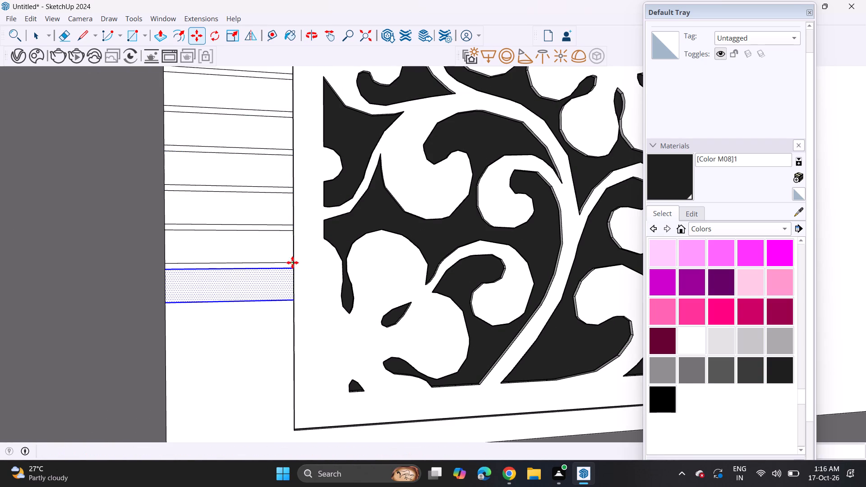
Copy the lowest strip down four more times to the foot of the wall, keeping the same gap.
click(291, 262)
click(292, 298)
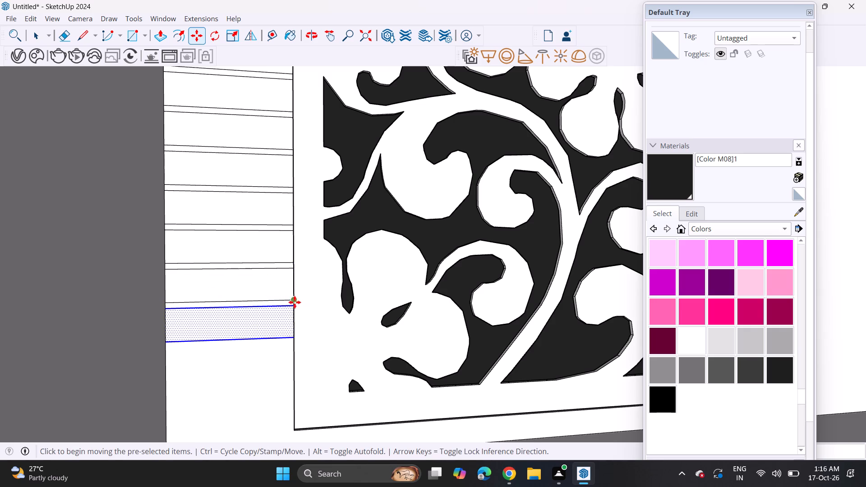
click(291, 300)
click(294, 340)
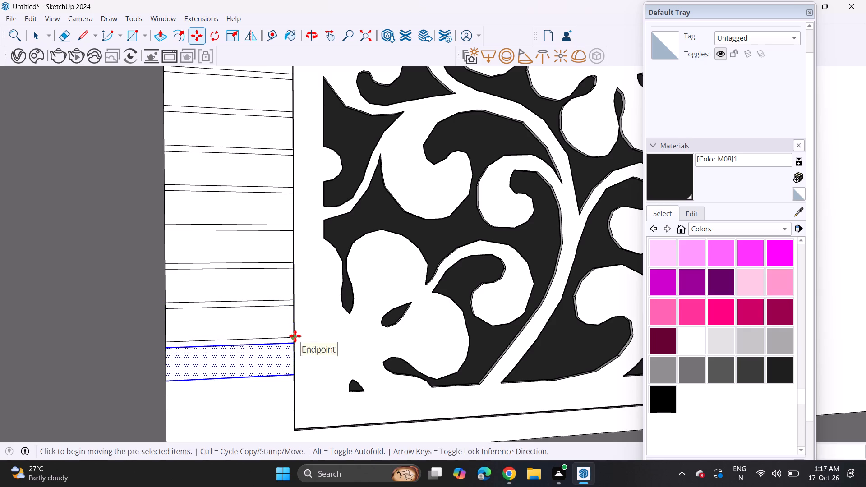
click(295, 336)
click(292, 376)
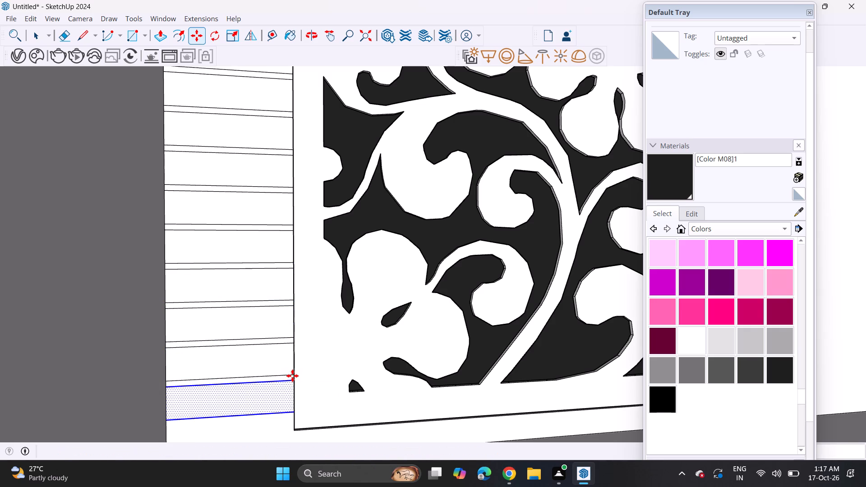
click(292, 374)
click(294, 410)
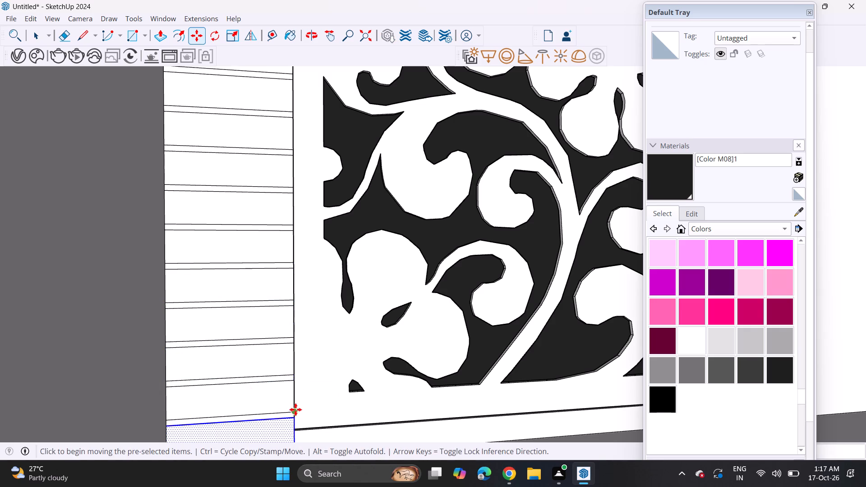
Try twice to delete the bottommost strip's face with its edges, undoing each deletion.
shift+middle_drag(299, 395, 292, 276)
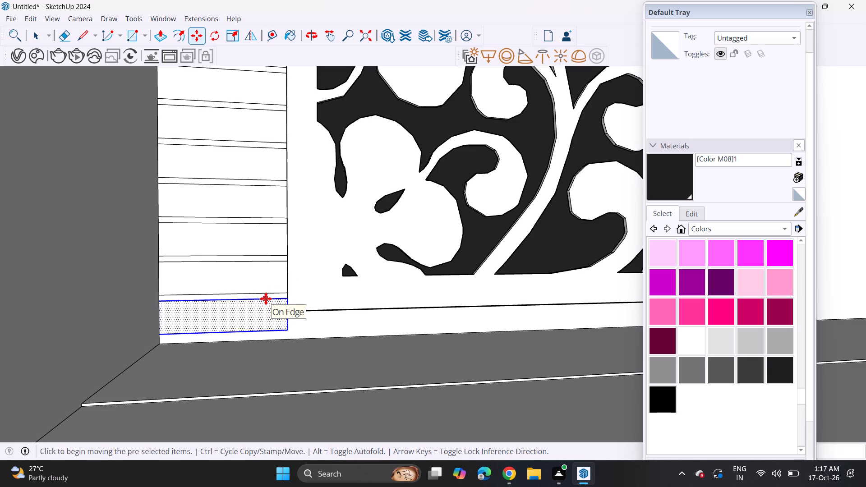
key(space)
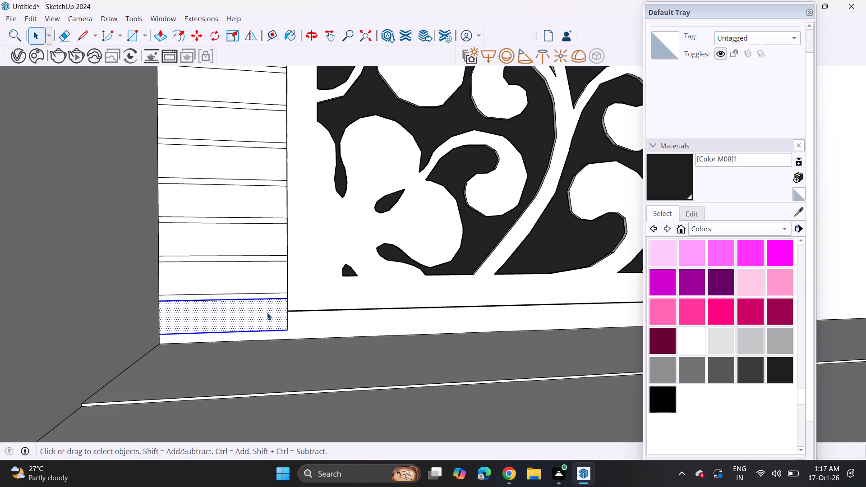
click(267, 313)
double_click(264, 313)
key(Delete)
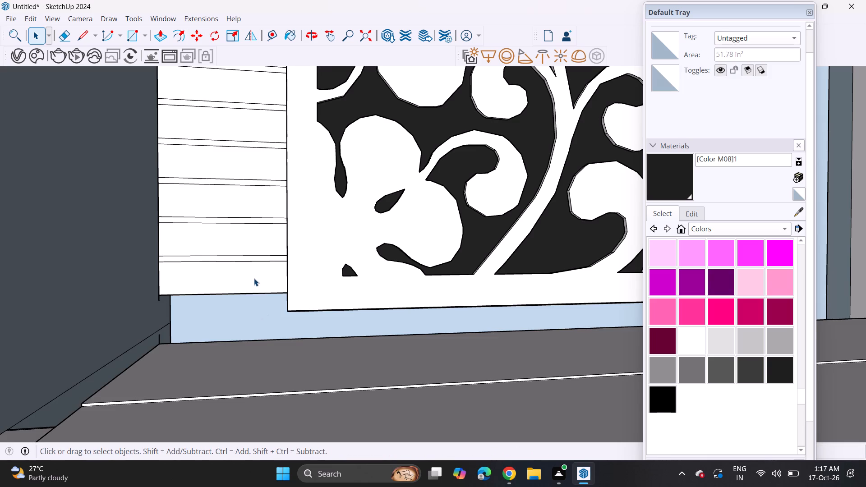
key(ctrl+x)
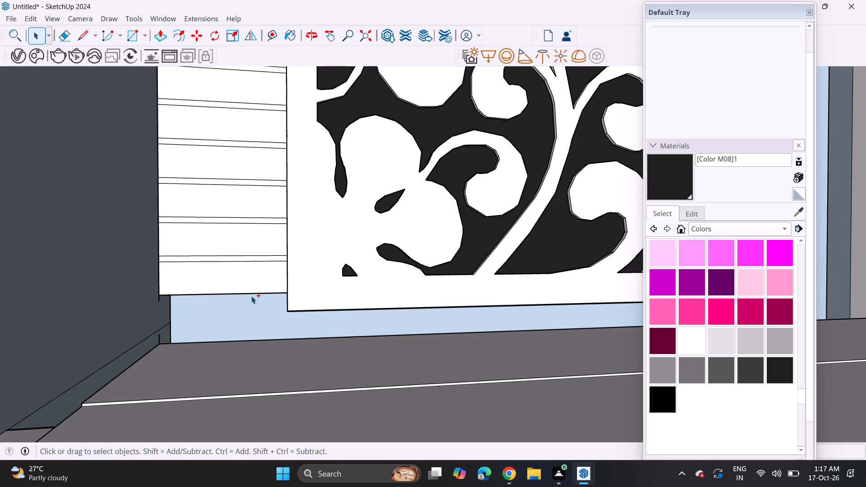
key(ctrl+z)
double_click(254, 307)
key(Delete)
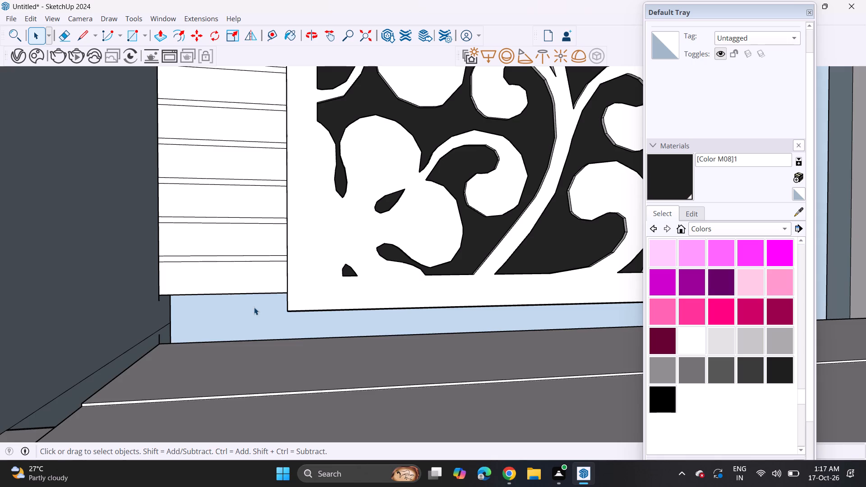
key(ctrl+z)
Delete the bottommost strip's upper and lower edges and the leftover vertical edge pieces below the floral screen's corner.
click(246, 300)
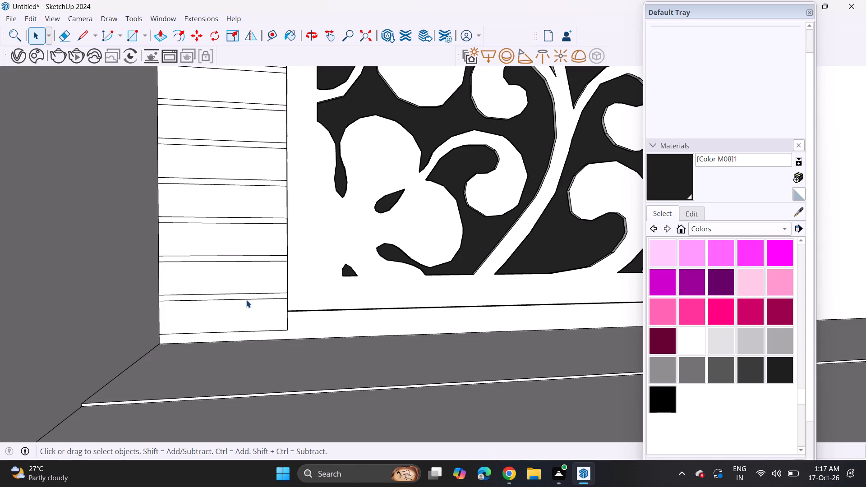
key(Delete)
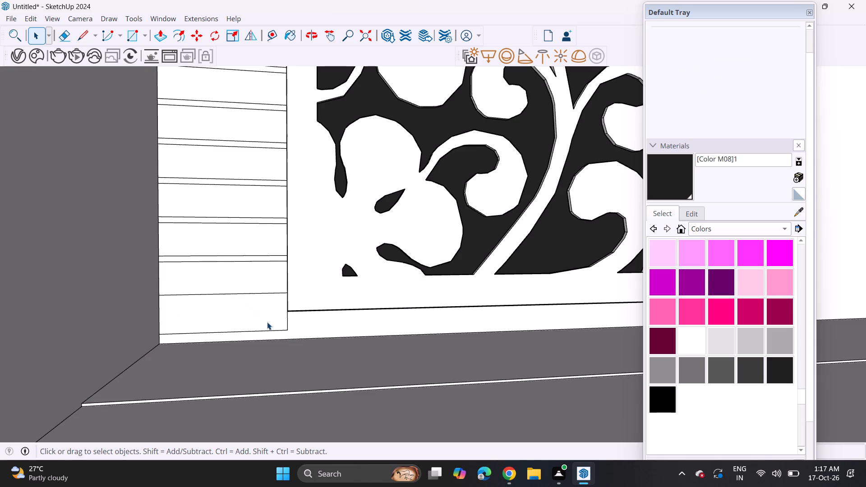
click(271, 332)
click(284, 329)
key(Delete)
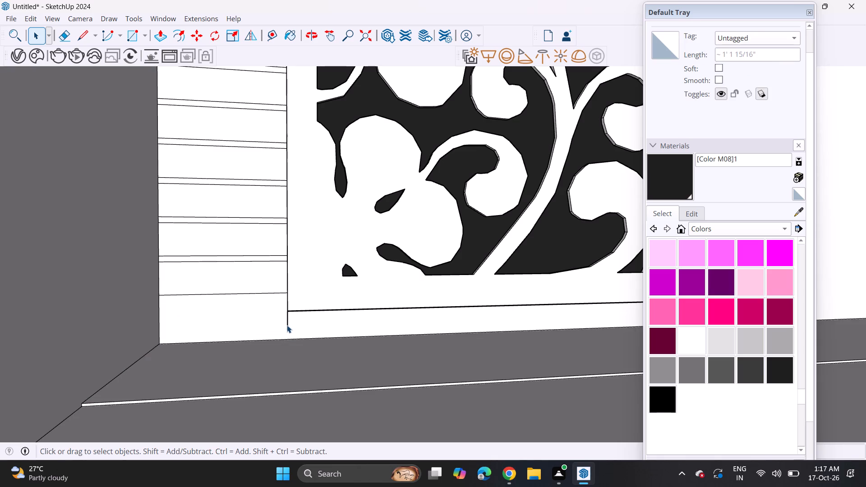
click(287, 325)
key(Delete)
click(288, 314)
key(Delete)
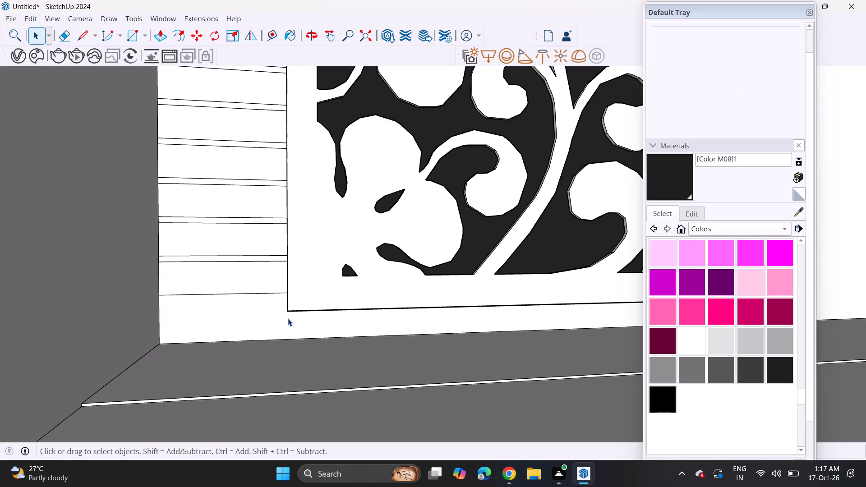
Draw a rectangular strip across the tower wall below the lowest gap, beside the projecting slab above the upper floral screen.
scroll(259, 313, down, 8)
scroll(164, 244, down, 5)
shift+middle_drag(262, 228, 212, 352)
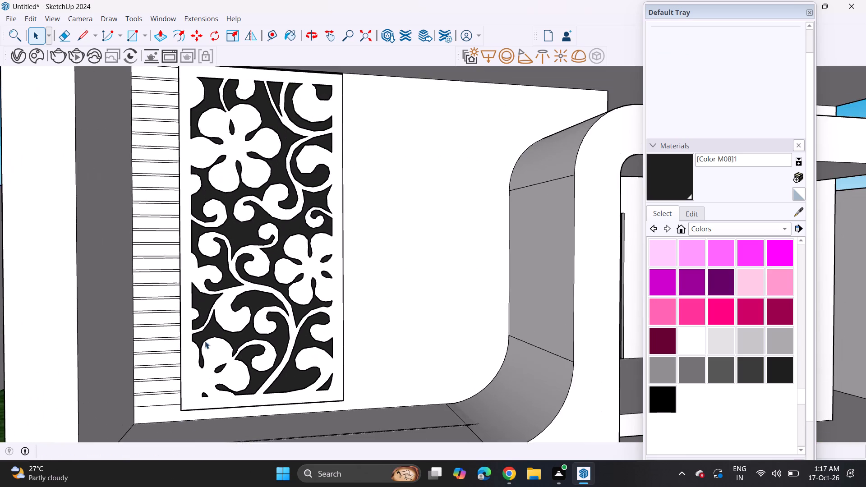
scroll(210, 241, down, 4)
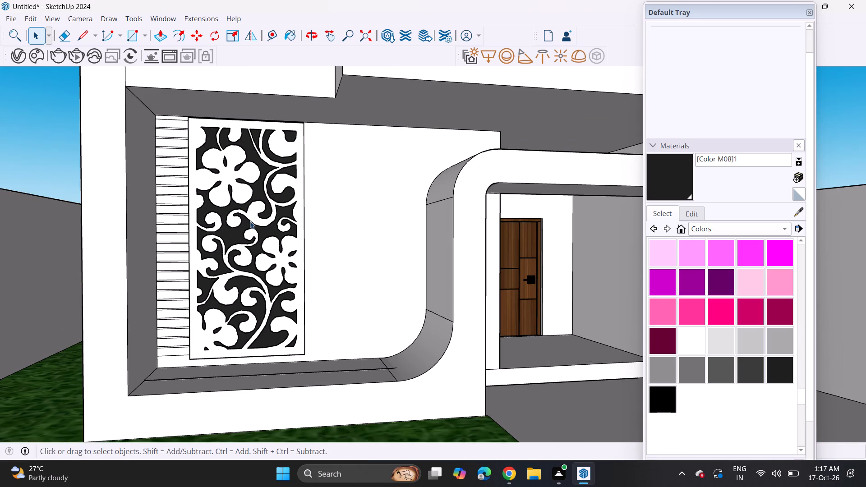
scroll(250, 221, down, 5)
middle_drag(299, 221, 283, 264)
middle_drag(286, 260, 224, 256)
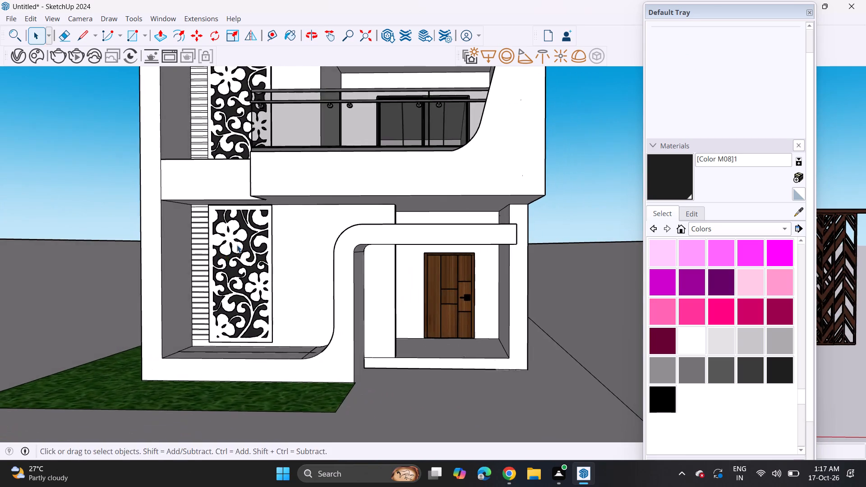
shift+middle_drag(248, 237, 279, 380)
shift+middle_drag(270, 263, 355, 310)
middle_drag(256, 202, 335, 222)
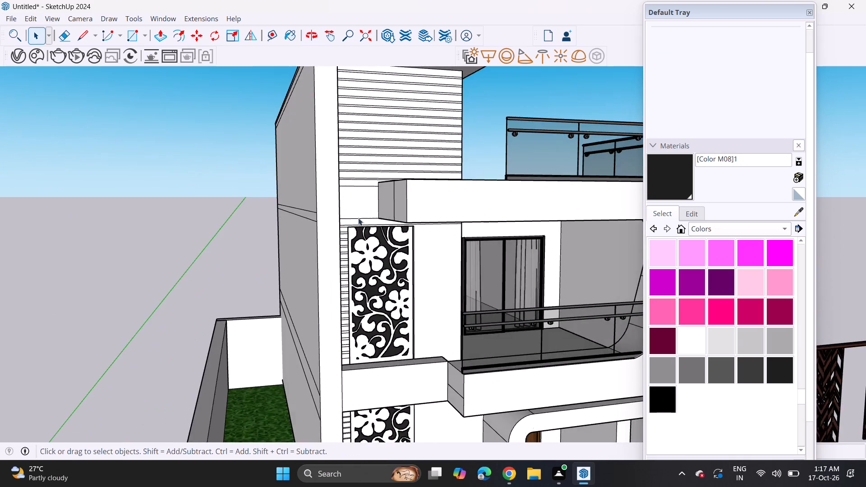
scroll(377, 197, up, 8)
middle_drag(371, 197, 348, 192)
middle_drag(348, 191, 333, 212)
scroll(333, 216, up, 1)
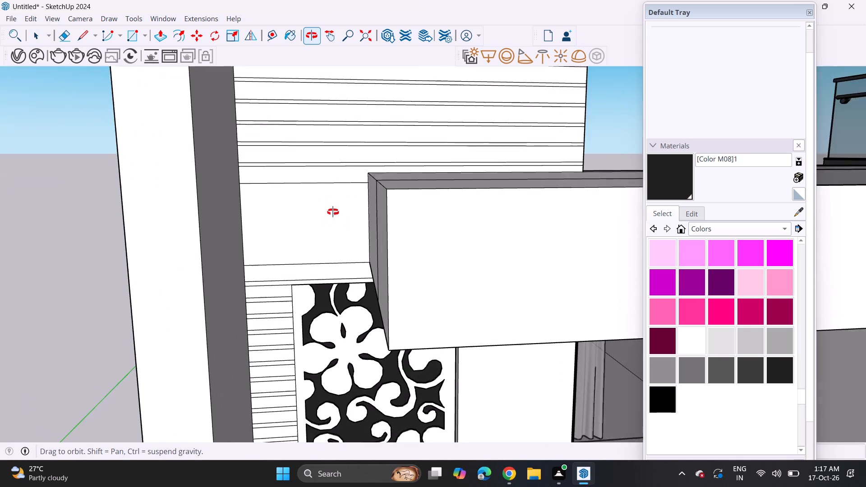
middle_drag(333, 212, 333, 211)
scroll(368, 189, up, 1)
middle_drag(363, 193, 365, 182)
scroll(365, 182, up, 3)
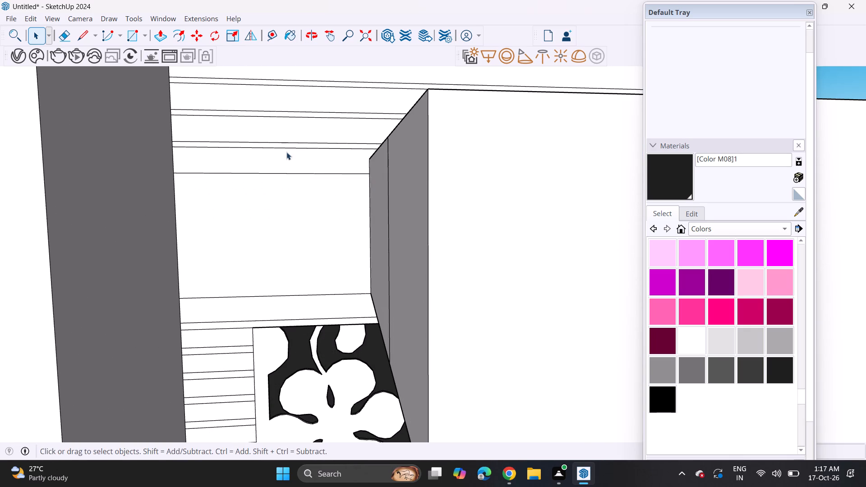
click(139, 40)
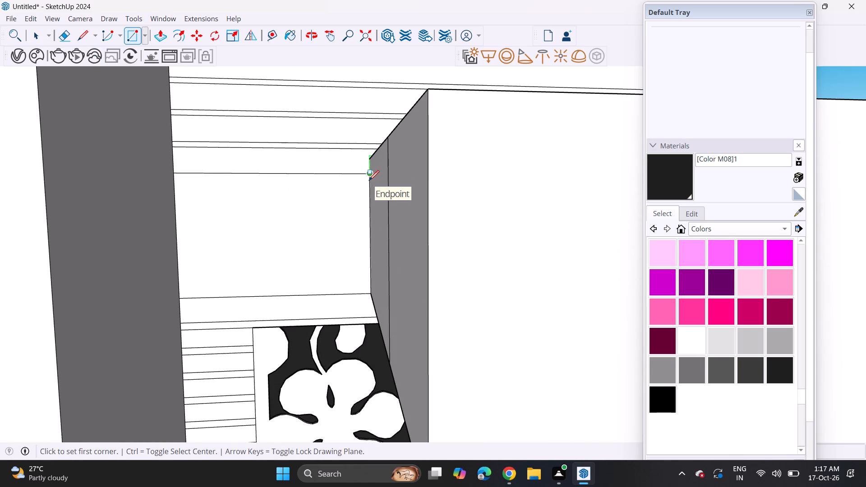
scroll(369, 180, up, 4)
click(371, 179)
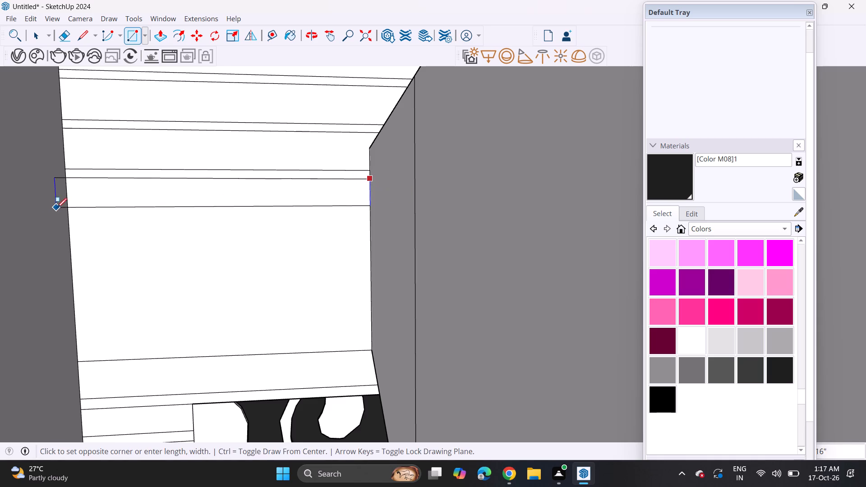
click(68, 209)
key(space)
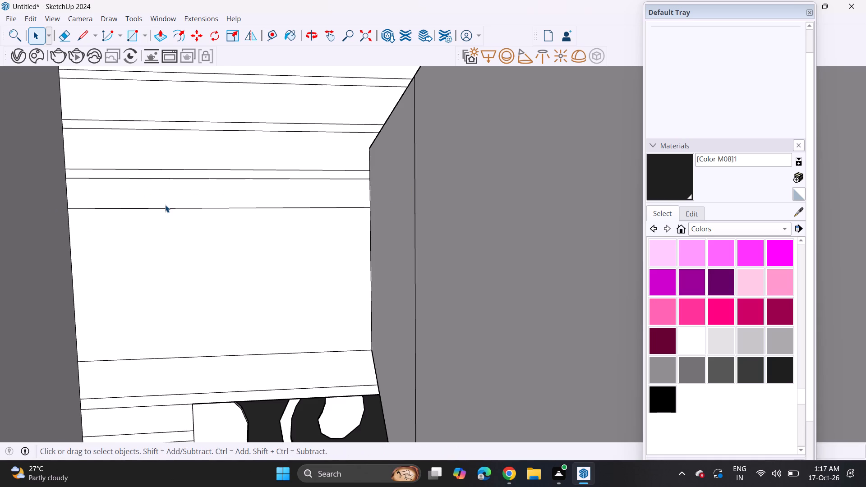
Copy the new tower-wall strip down four times with the same narrow gap, to the foot of the projecting slab.
double_click(165, 205)
key(m)
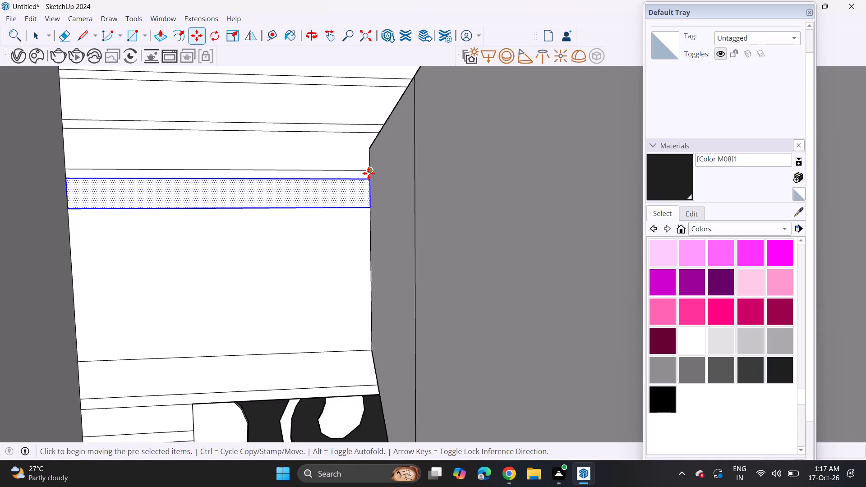
click(369, 173)
click(373, 212)
click(372, 208)
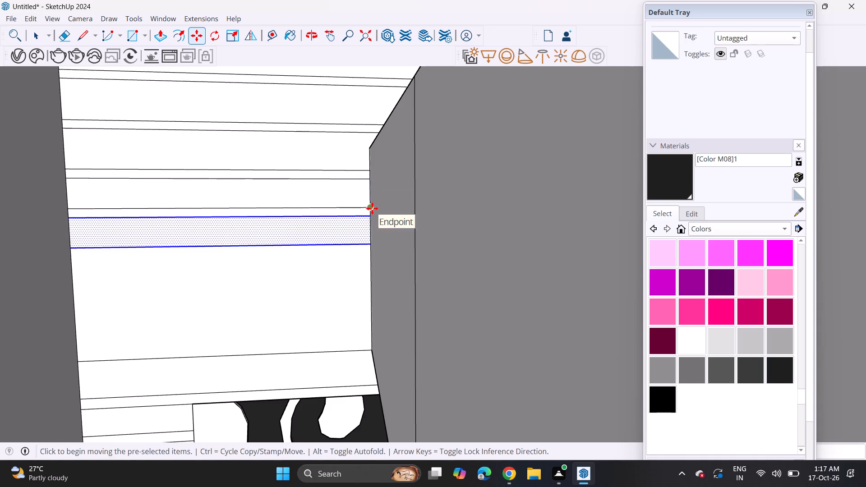
click(370, 245)
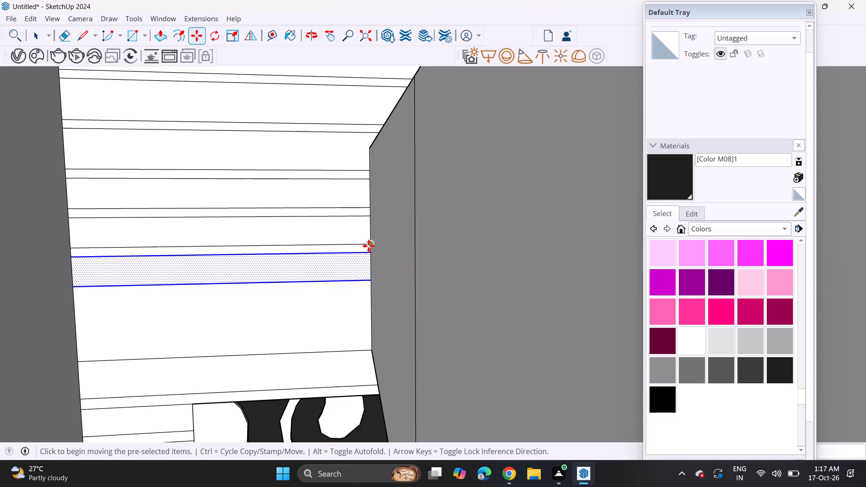
click(369, 246)
click(373, 278)
click(372, 281)
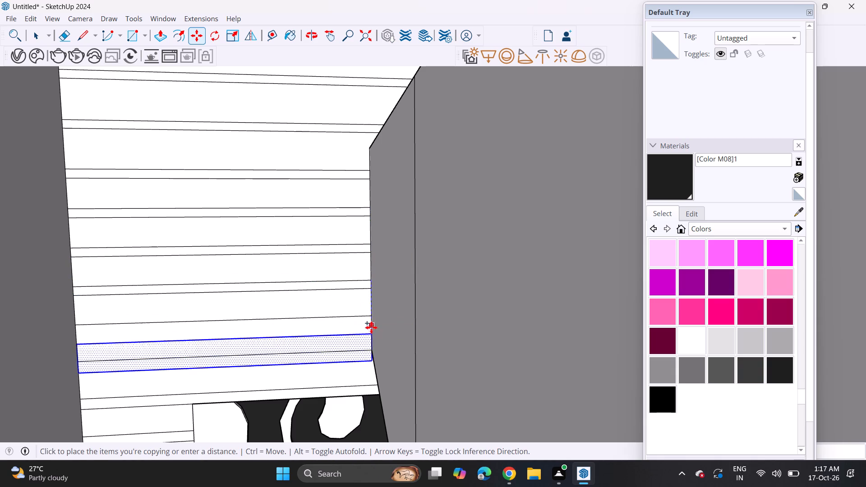
click(367, 326)
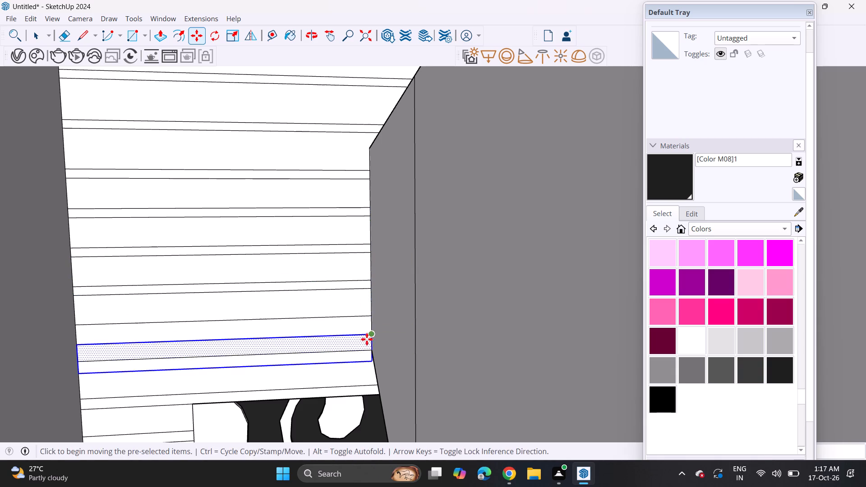
Delete the old horizontal edge that crosses the lowest strip copy at the slab's bottom corner.
middle_drag(365, 338, 358, 285)
shift+middle_drag(305, 339, 332, 269)
shift+scroll(309, 322, up, 1)
key(space)
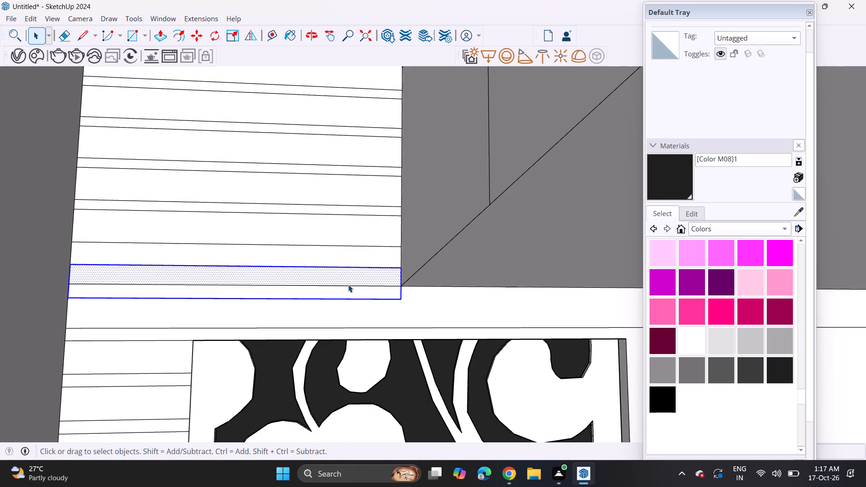
click(348, 285)
click(350, 286)
key(Delete)
Draw a line extending the lowest strip's bottom edge across the wall to its far vertical edge, above the floral screen.
scroll(342, 290, down, 2)
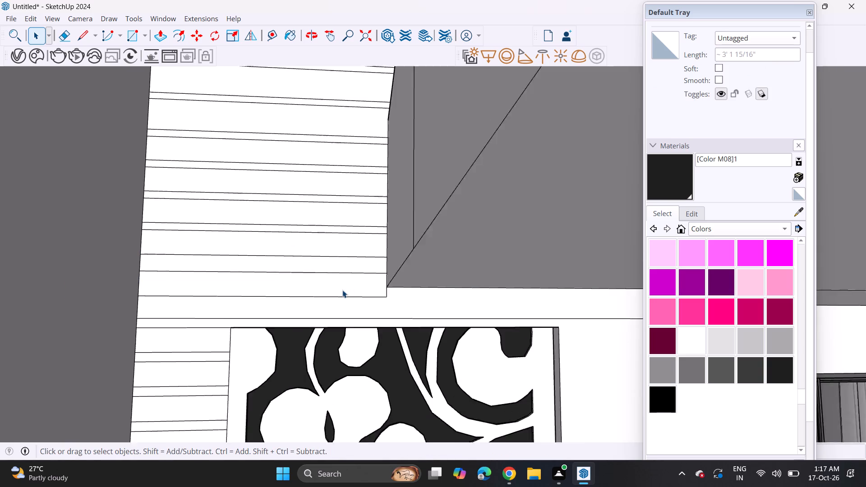
scroll(342, 290, down, 9)
scroll(359, 297, up, 3)
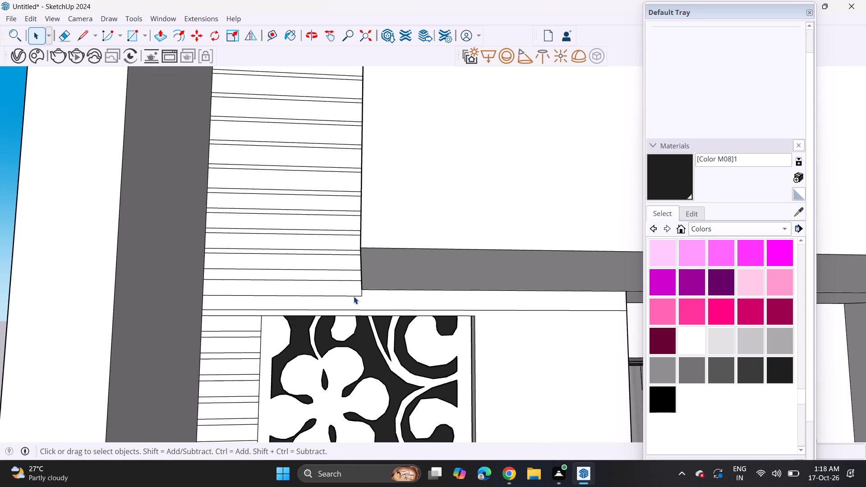
click(90, 41)
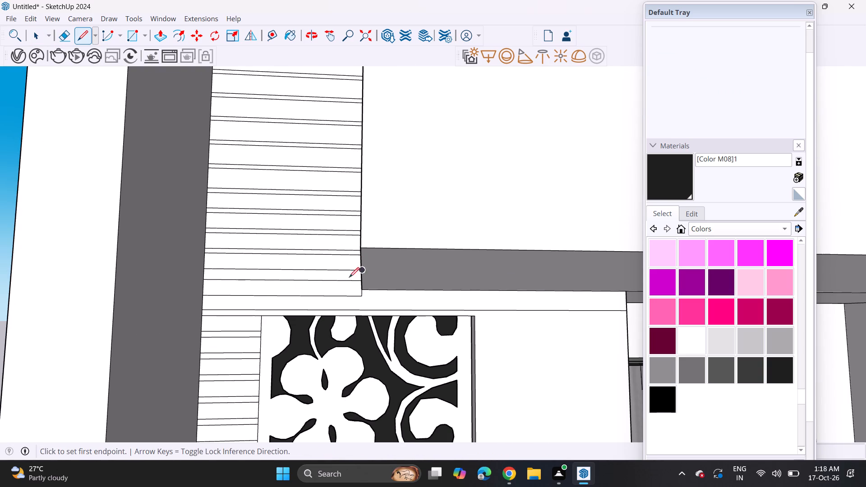
click(359, 296)
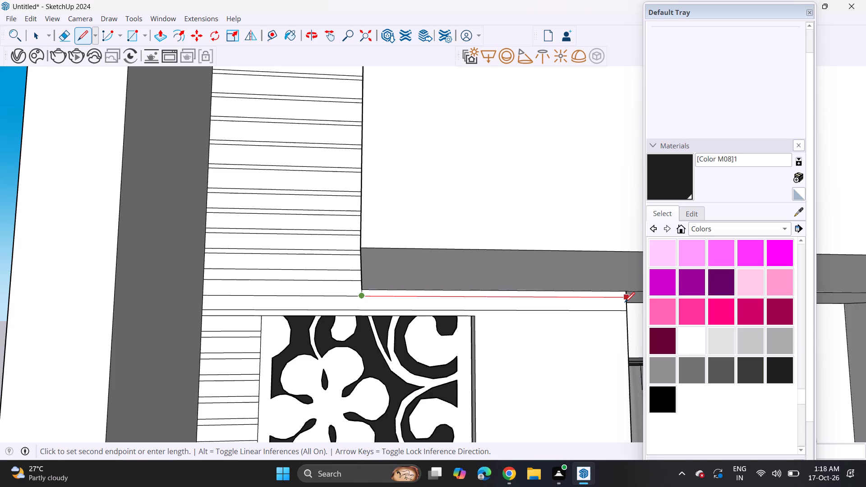
click(626, 300)
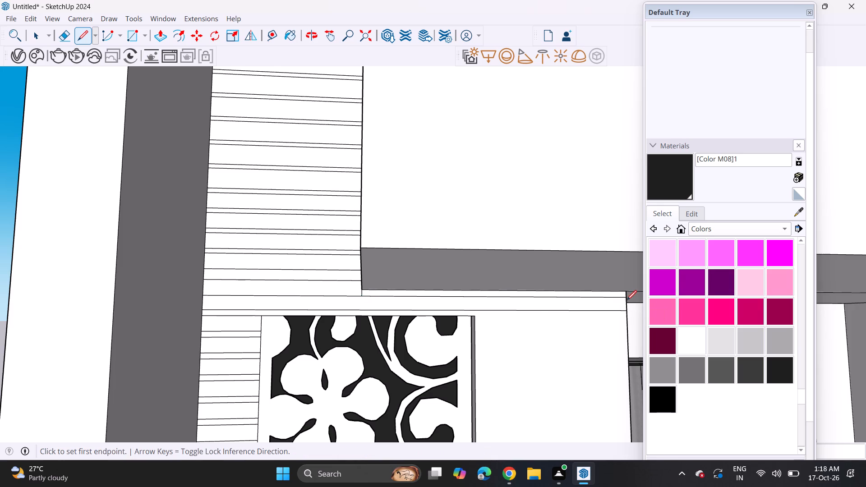
key(space)
Draw a rectangular strip from the floral screen's top corner to the wall's far vertical edge, leaving a narrow gap below the band above.
click(529, 342)
scroll(496, 312, down, 4)
middle_drag(493, 311, 475, 342)
shift+middle_drag(501, 332, 394, 191)
shift+middle_drag(454, 268, 438, 237)
shift+scroll(445, 251, up, 1)
scroll(417, 221, up, 3)
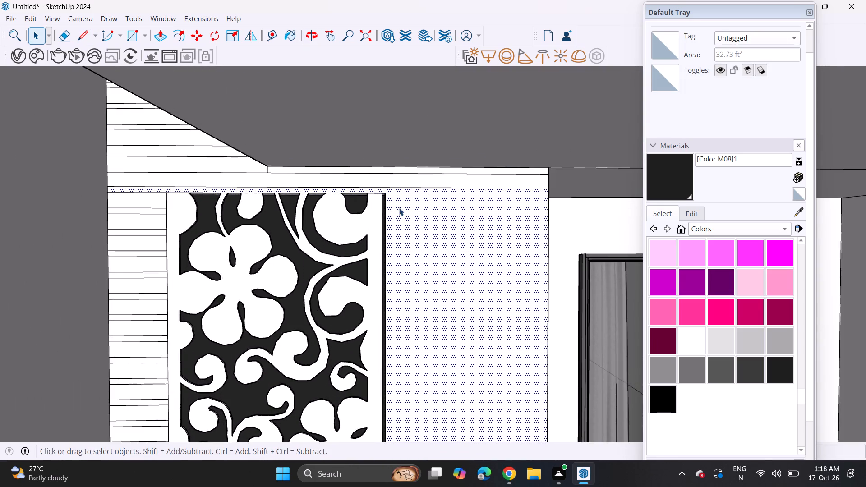
scroll(391, 202, up, 3)
drag(133, 35, 136, 39)
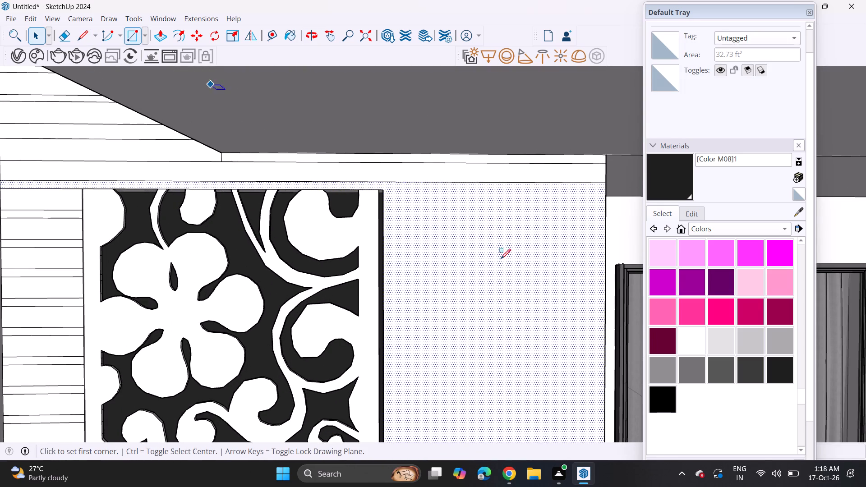
click(382, 195)
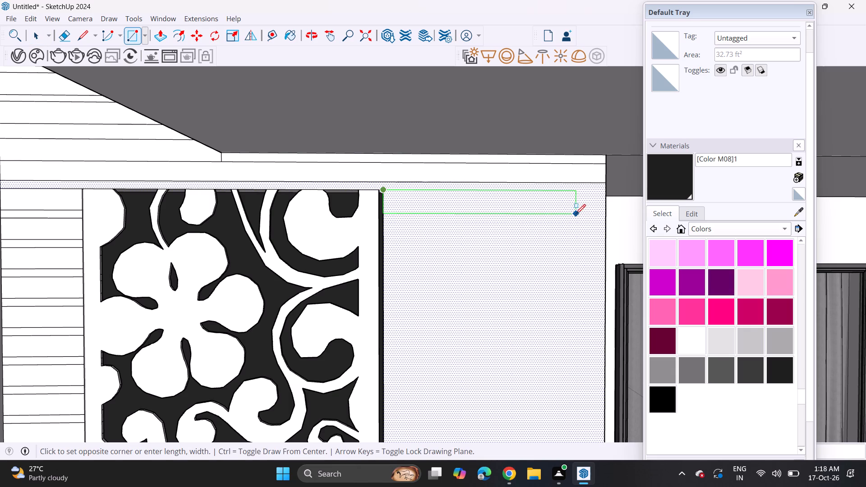
click(605, 212)
key(space)
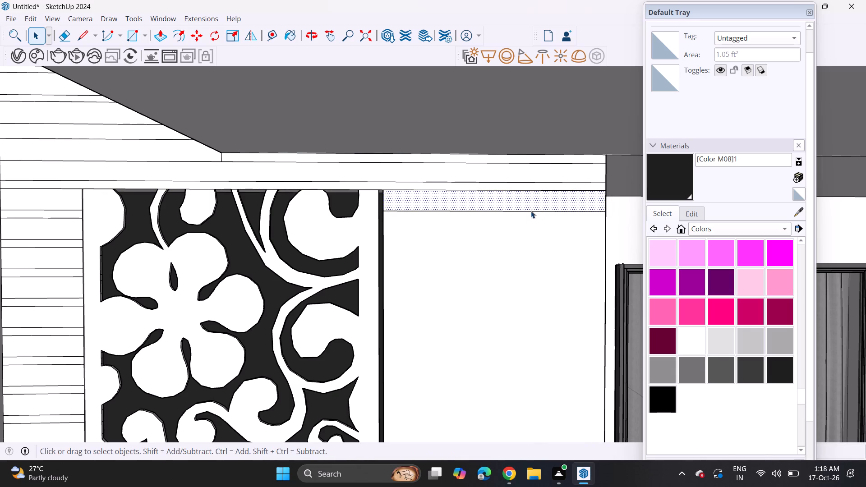
Copy the strip beside the floral screen down three times, keeping the same narrow gap between strips.
double_click(536, 197)
key(m)
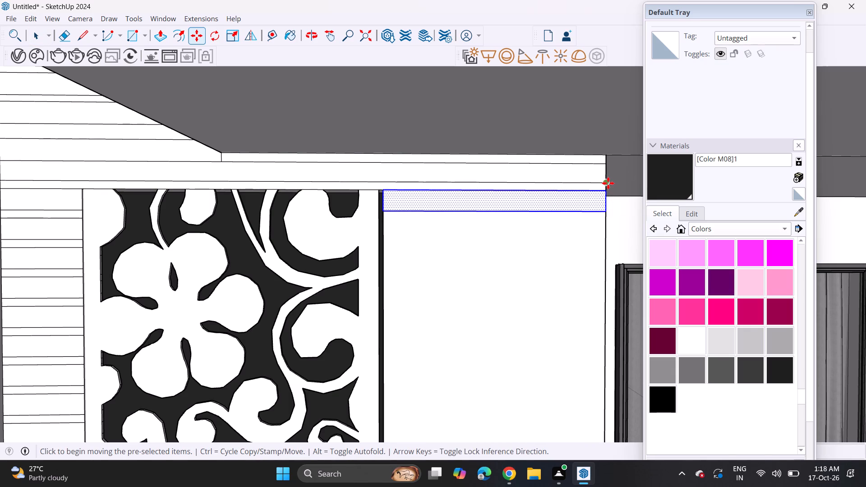
click(608, 183)
click(608, 212)
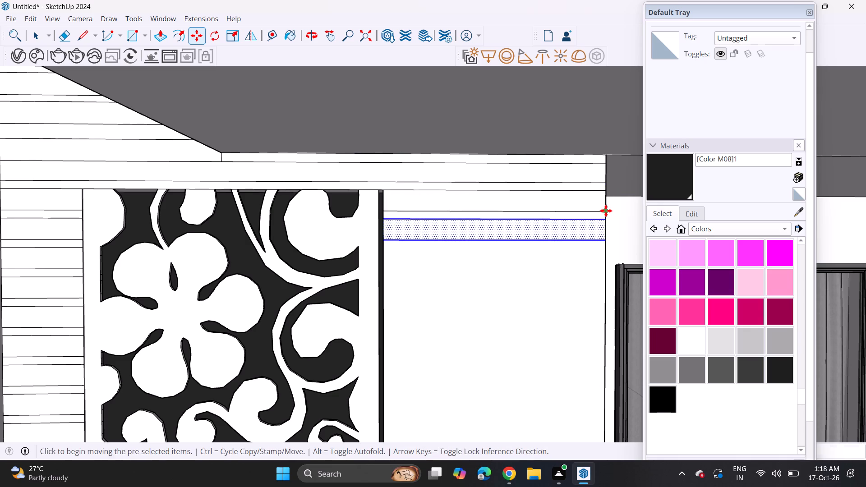
click(606, 211)
click(603, 243)
click(607, 238)
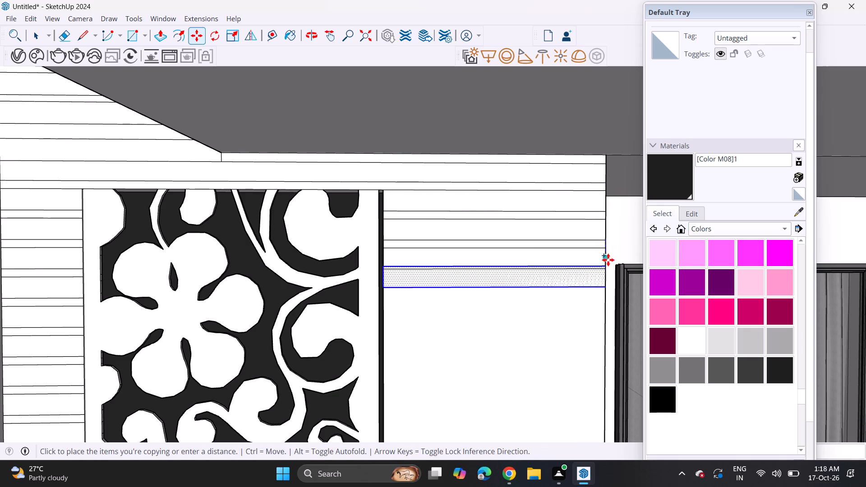
click(605, 272)
Copy the lowest strip beside the floral screen down four more times at the same spacing.
shift+middle_drag(591, 266, 495, 152)
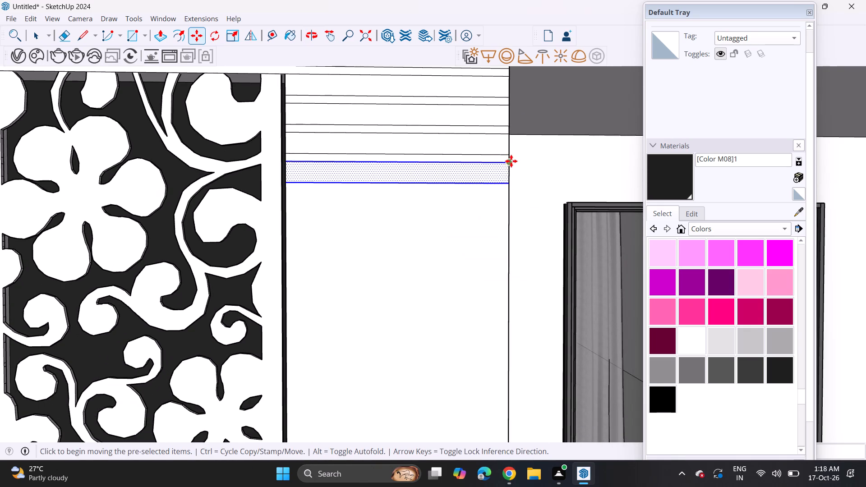
click(511, 156)
click(510, 188)
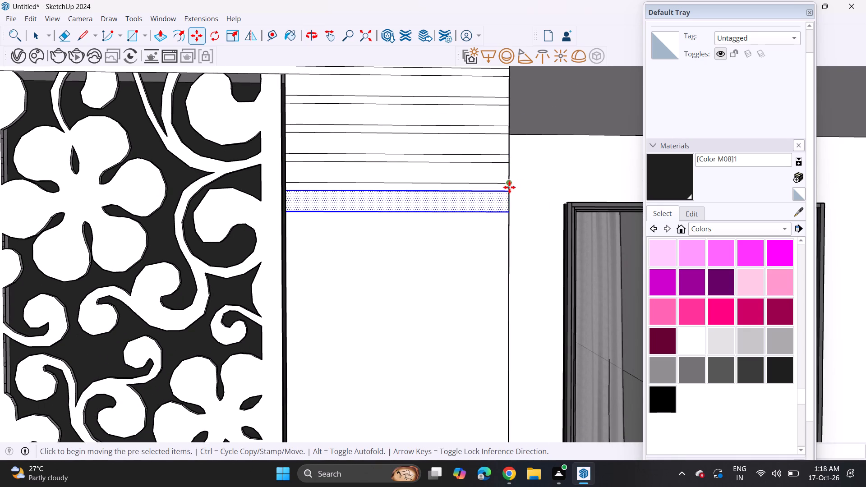
click(509, 186)
click(512, 212)
click(507, 213)
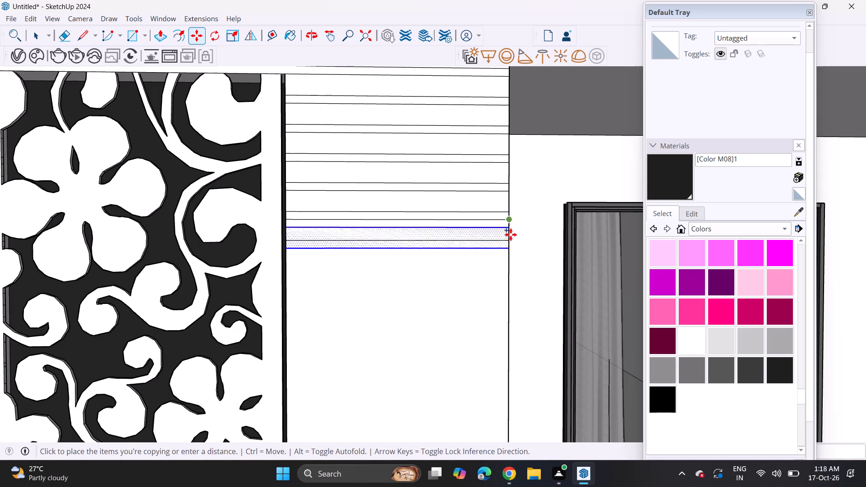
click(510, 243)
ctrl+click(509, 239)
click(511, 267)
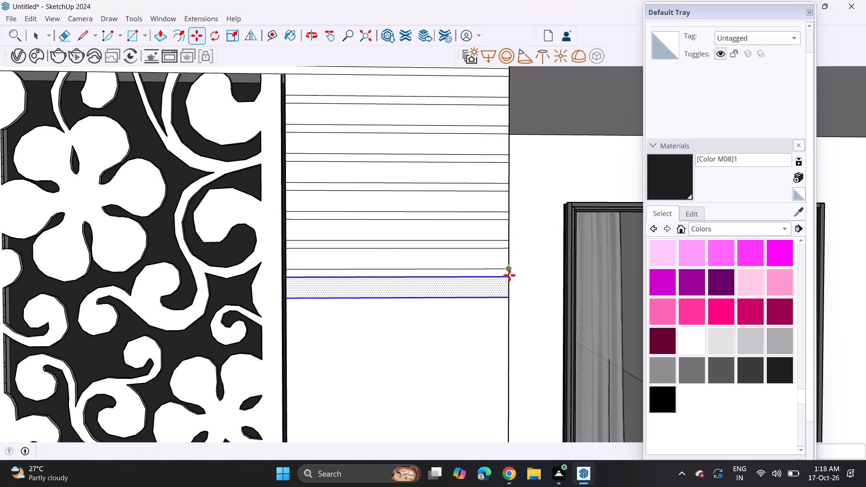
Copy the lowest strip down six more times at the same spacing, to just above the dark horizontal bar crossing the wall.
ctrl+click(508, 271)
shift+middle_drag(508, 296, 502, 199)
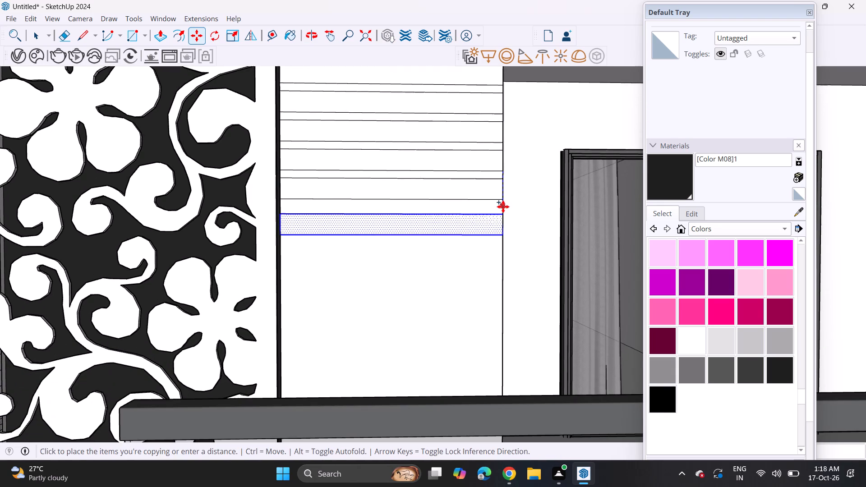
click(503, 201)
click(502, 198)
click(505, 230)
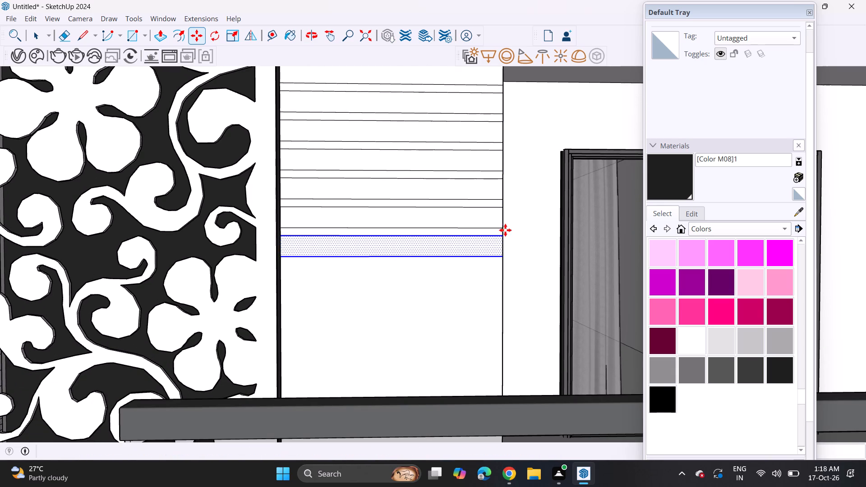
click(502, 230)
click(504, 259)
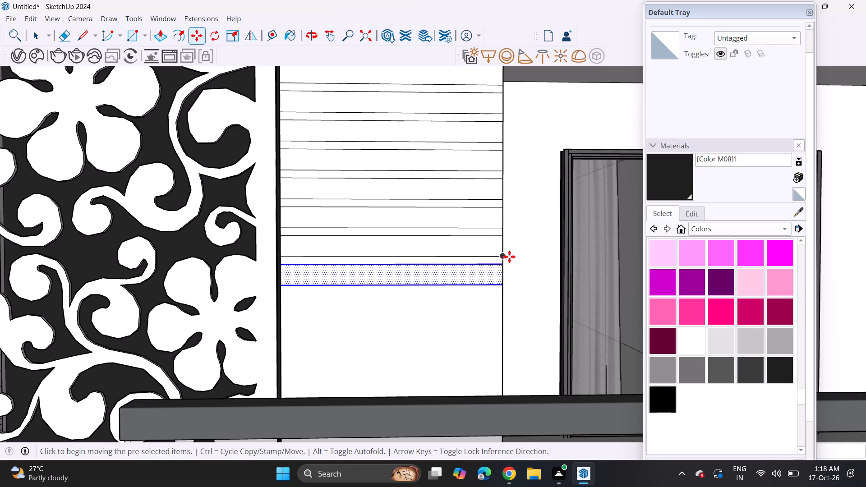
click(502, 257)
click(500, 285)
click(501, 286)
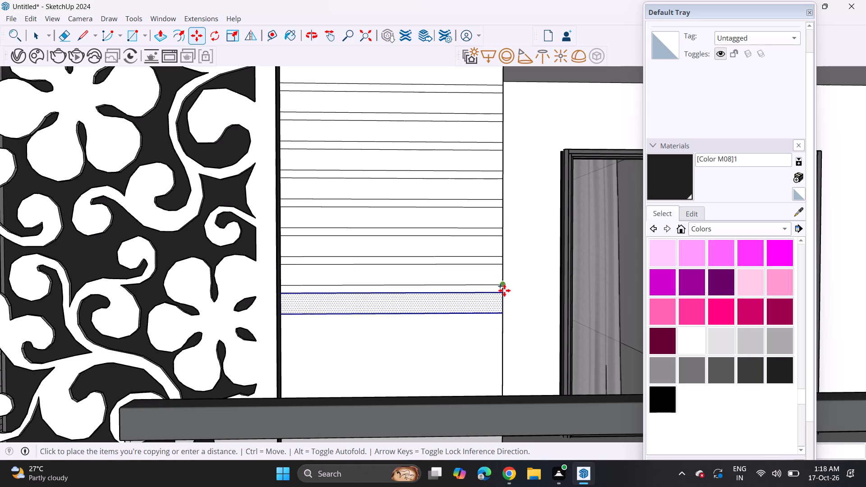
click(499, 316)
click(503, 315)
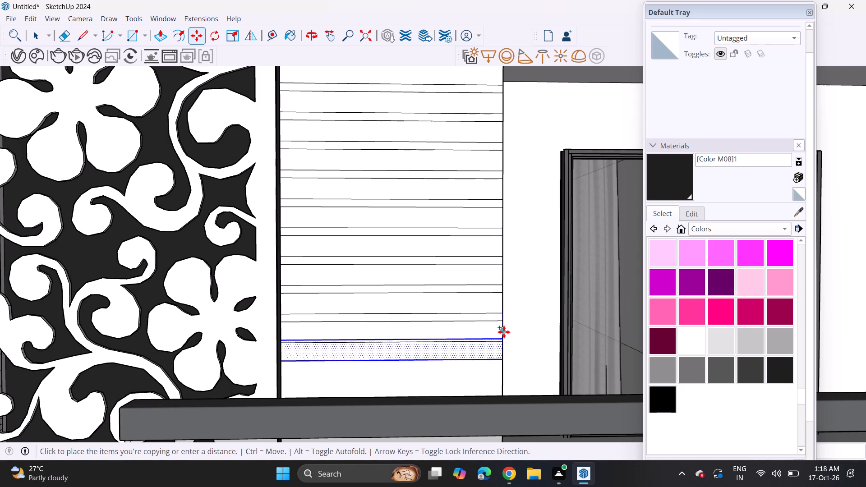
click(502, 340)
Copy the lowest strip down three more times at the same spacing, on the wall between the floral screen and the curtained window.
shift+middle_drag(494, 315, 497, 130)
middle_drag(470, 143, 568, 138)
shift+middle_drag(281, 196, 608, 198)
shift+scroll(281, 196, up, 1)
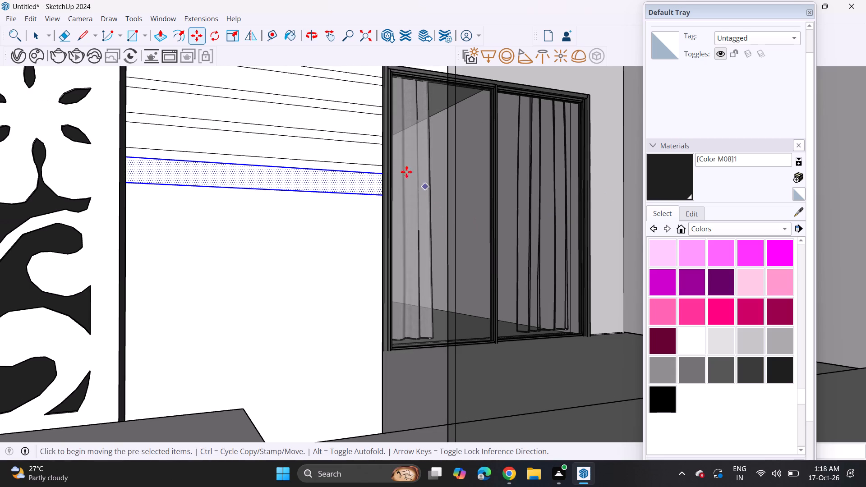
click(382, 164)
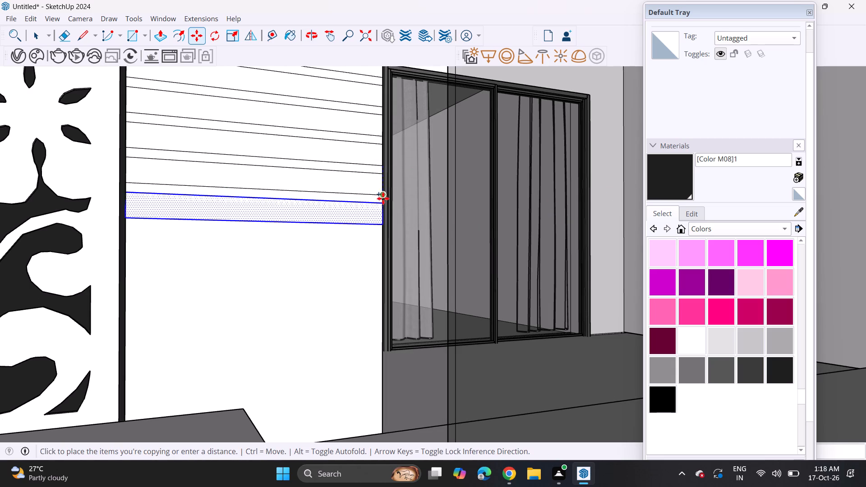
click(383, 196)
click(384, 198)
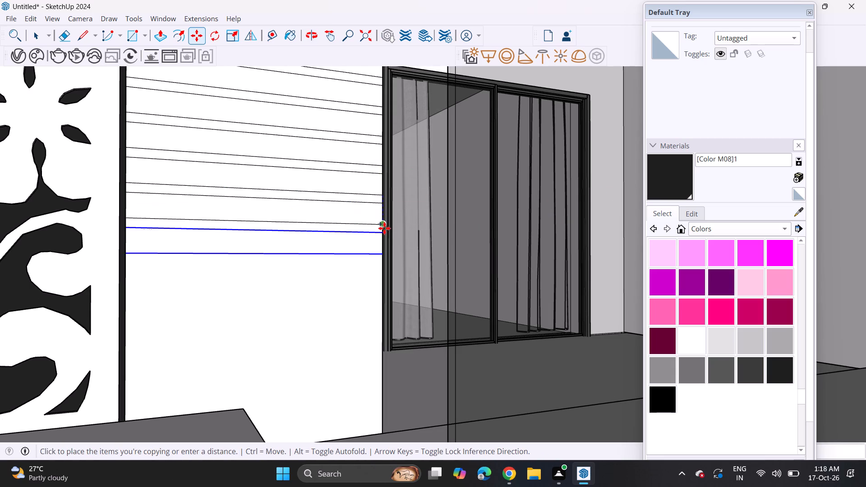
click(383, 227)
click(386, 224)
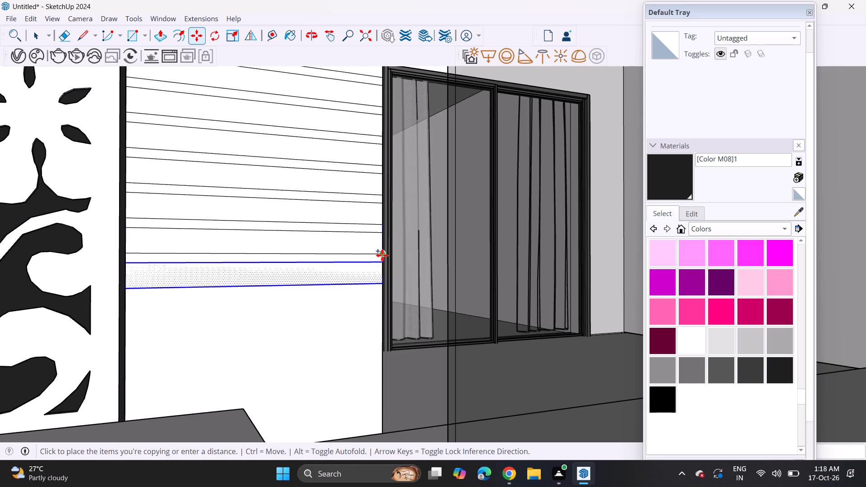
click(382, 255)
Copy the lowest strip down four more times at the same spacing, past the window sill to the slab near the wall's foot.
click(384, 253)
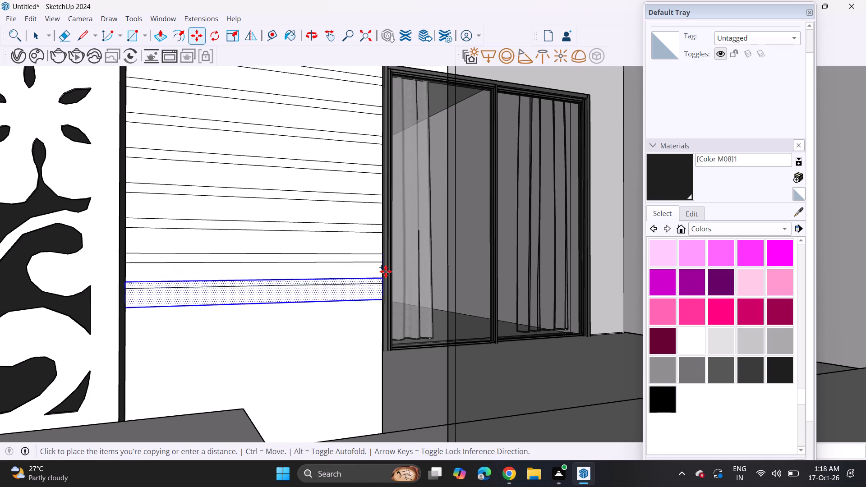
click(382, 285)
click(384, 283)
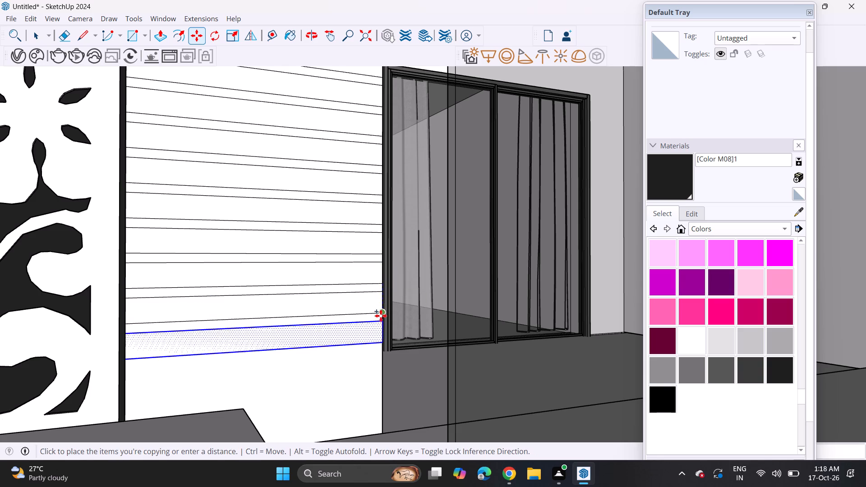
click(381, 318)
click(383, 311)
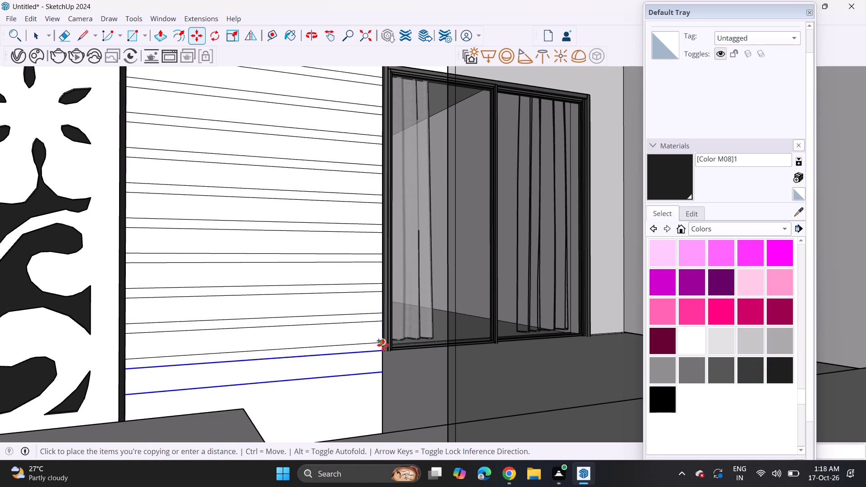
click(383, 345)
ctrl+click(384, 343)
click(382, 374)
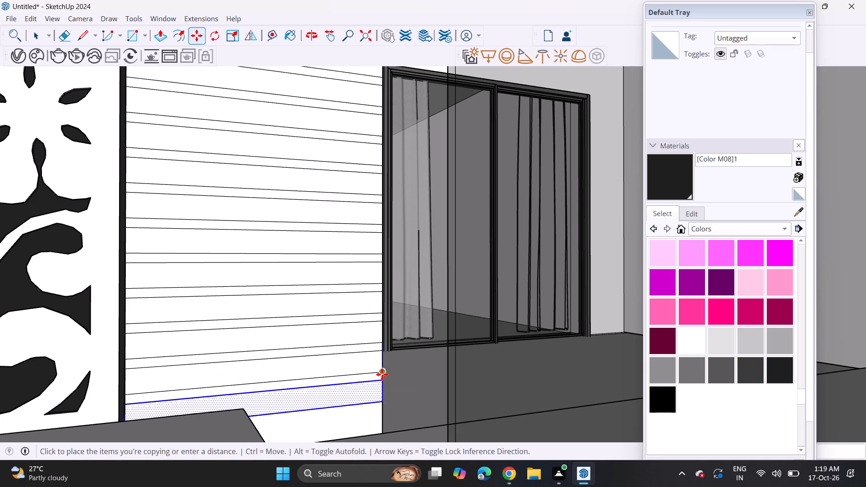
Copy the lowest strip down once more at the same spacing, to the foot of the wall below the window.
ctrl+click(379, 368)
click(381, 403)
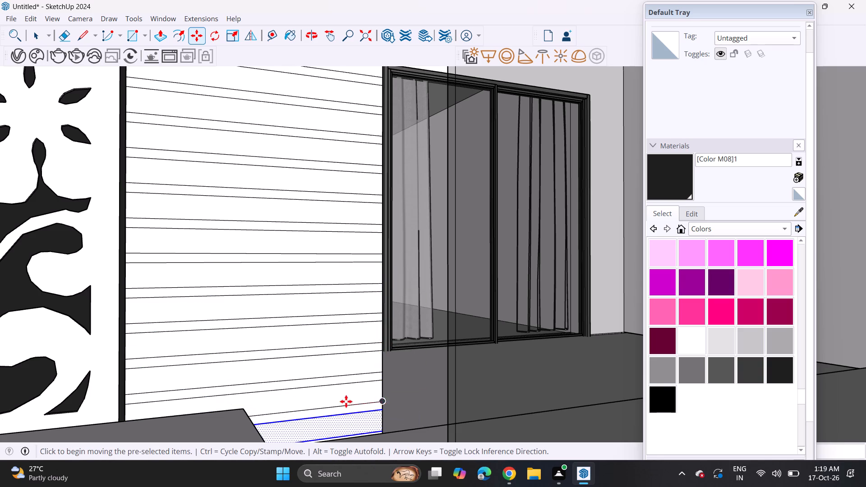
scroll(340, 393, down, 4)
click(367, 406)
shift+middle_drag(362, 417, 324, 86)
shift+middle_drag(351, 276, 327, 154)
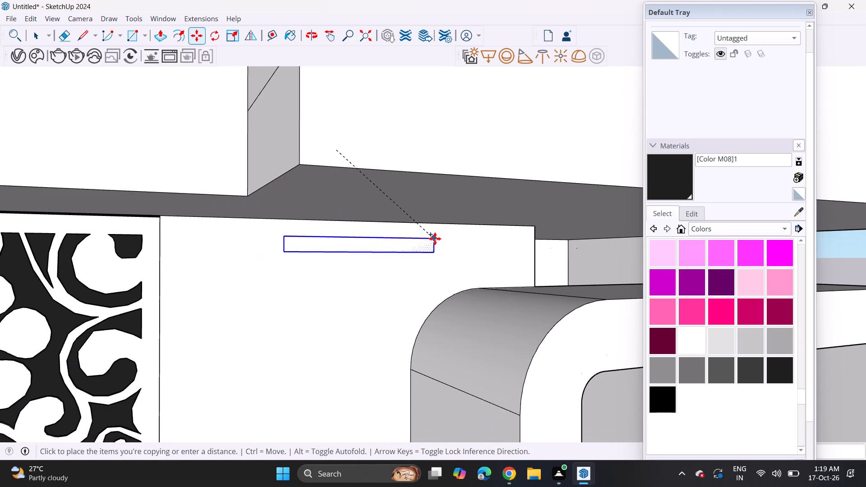
middle_drag(434, 239, 334, 237)
key(space)
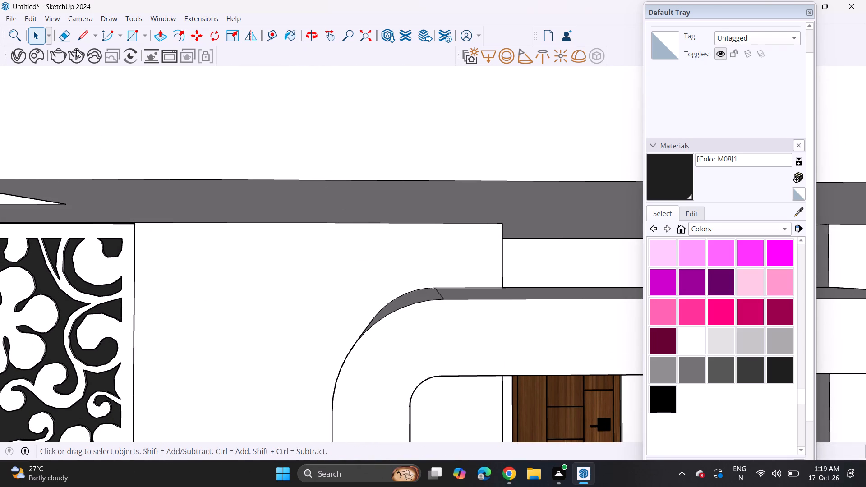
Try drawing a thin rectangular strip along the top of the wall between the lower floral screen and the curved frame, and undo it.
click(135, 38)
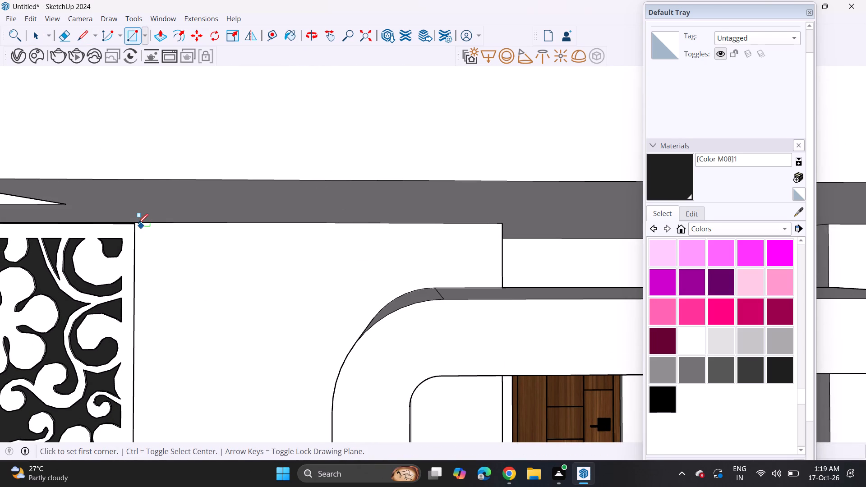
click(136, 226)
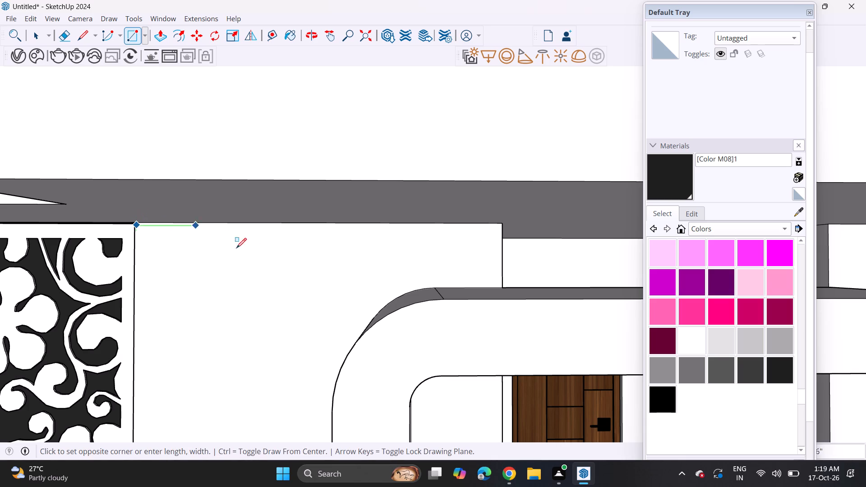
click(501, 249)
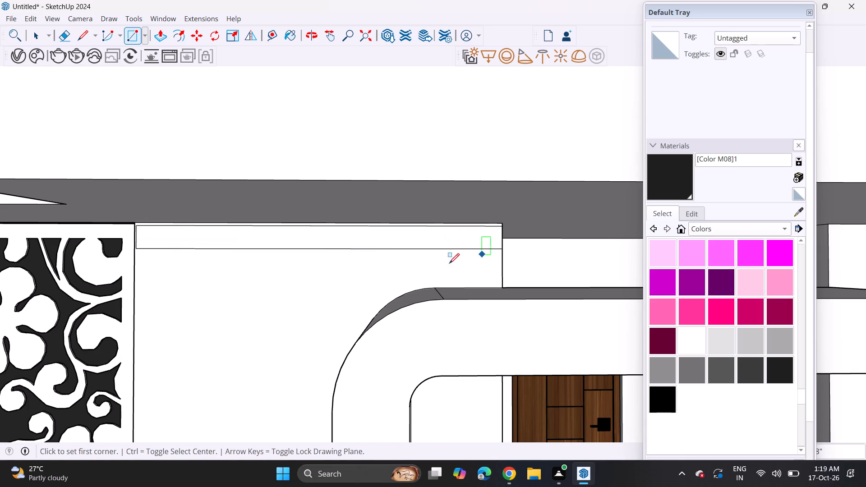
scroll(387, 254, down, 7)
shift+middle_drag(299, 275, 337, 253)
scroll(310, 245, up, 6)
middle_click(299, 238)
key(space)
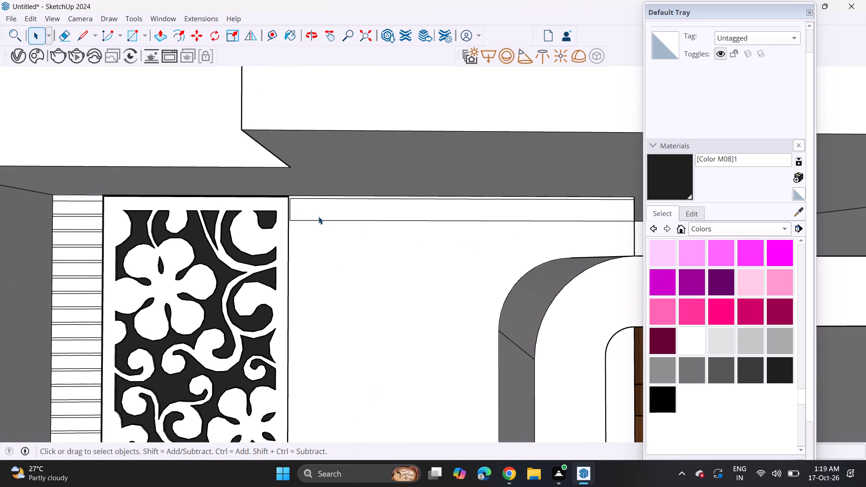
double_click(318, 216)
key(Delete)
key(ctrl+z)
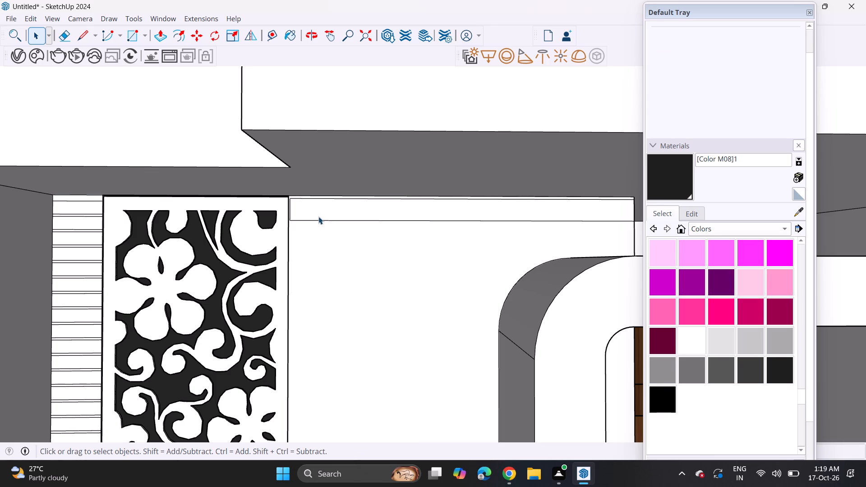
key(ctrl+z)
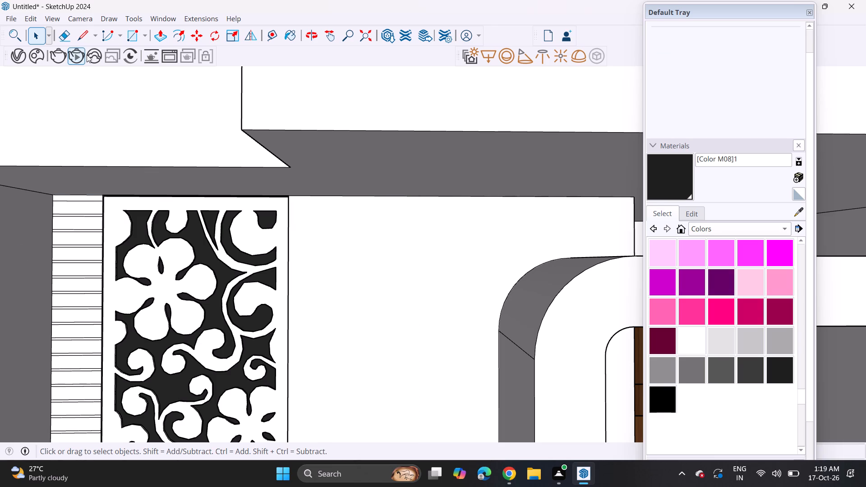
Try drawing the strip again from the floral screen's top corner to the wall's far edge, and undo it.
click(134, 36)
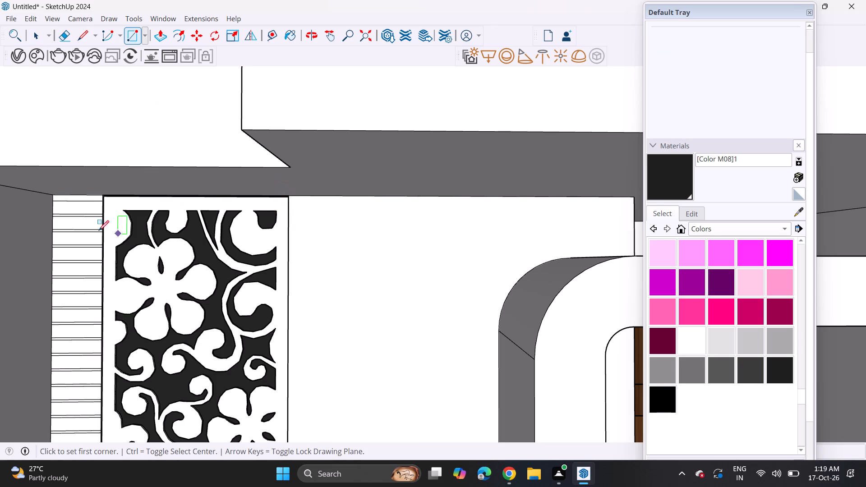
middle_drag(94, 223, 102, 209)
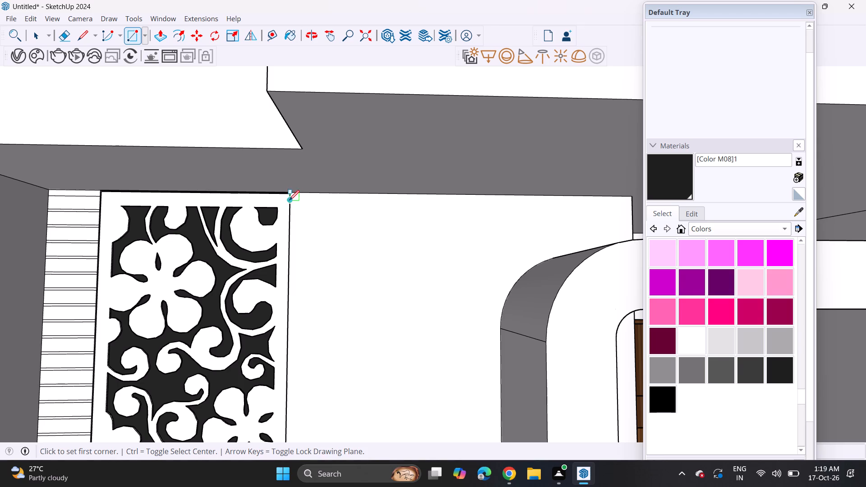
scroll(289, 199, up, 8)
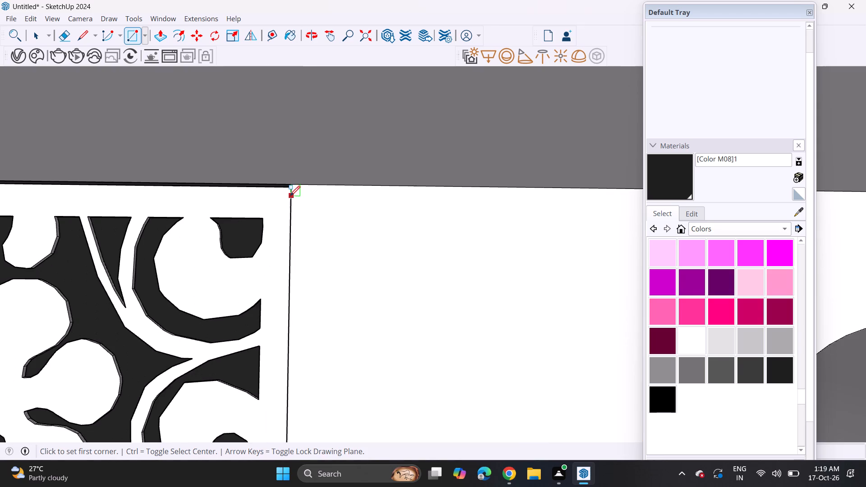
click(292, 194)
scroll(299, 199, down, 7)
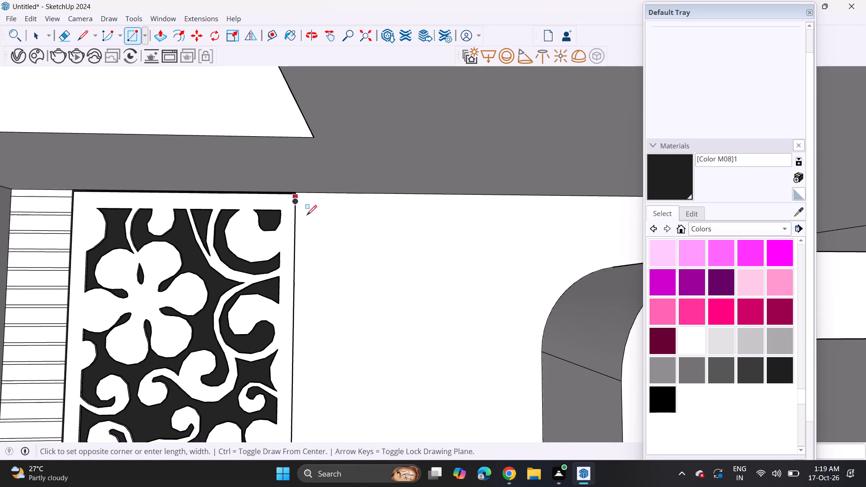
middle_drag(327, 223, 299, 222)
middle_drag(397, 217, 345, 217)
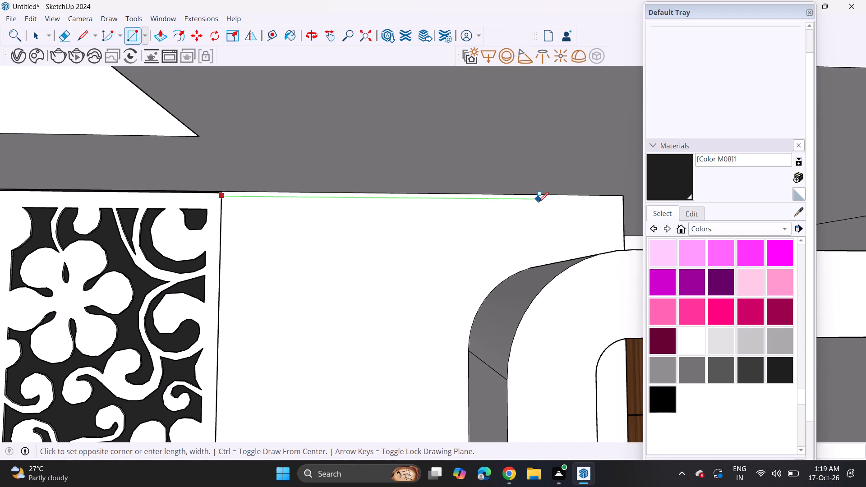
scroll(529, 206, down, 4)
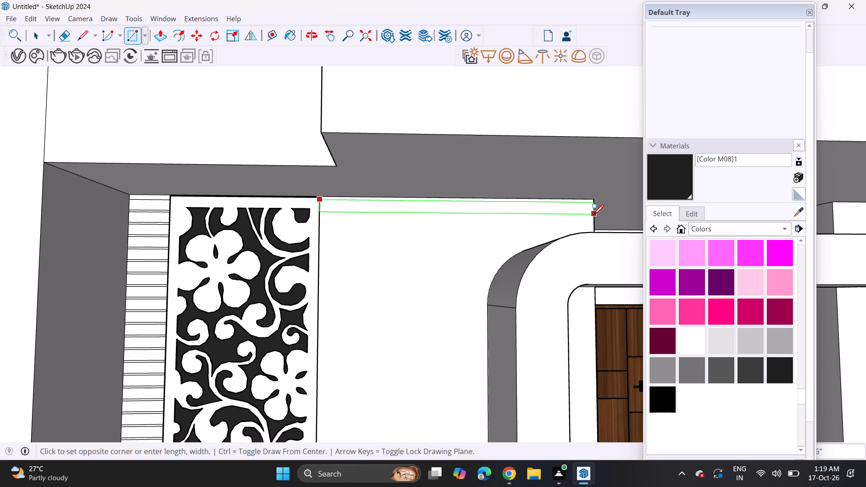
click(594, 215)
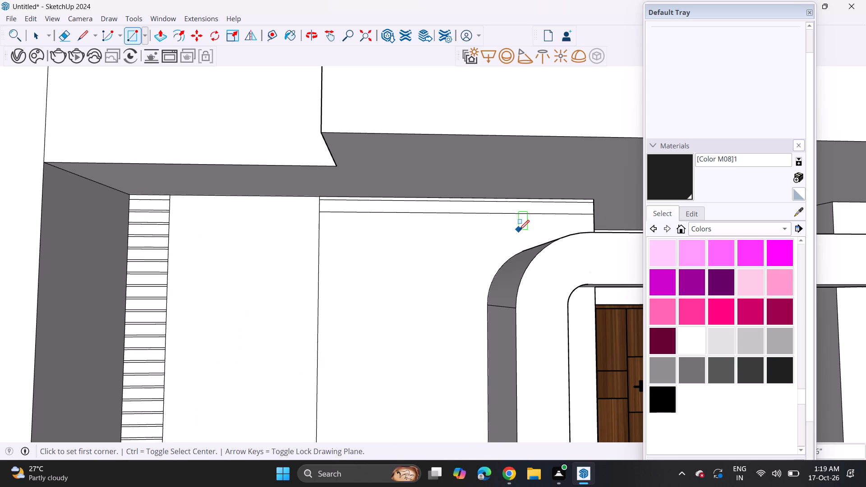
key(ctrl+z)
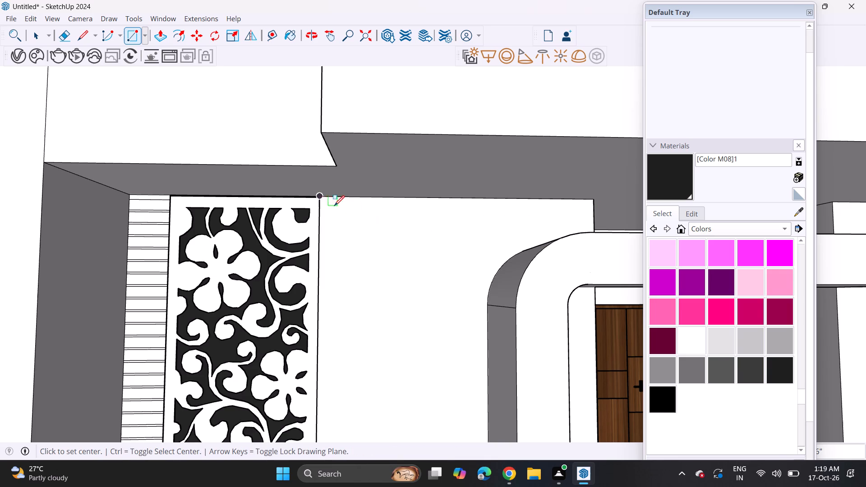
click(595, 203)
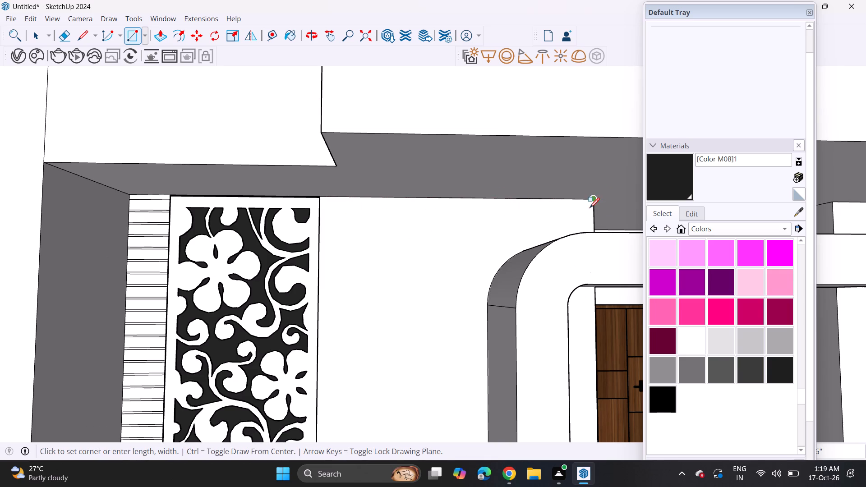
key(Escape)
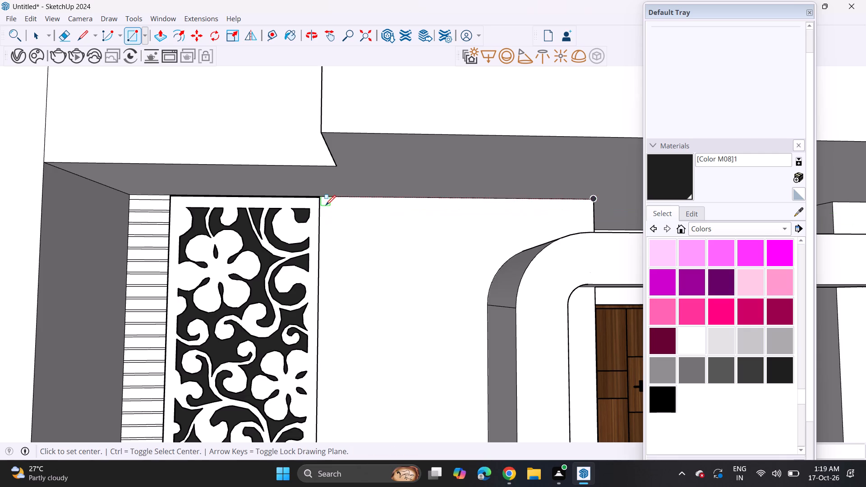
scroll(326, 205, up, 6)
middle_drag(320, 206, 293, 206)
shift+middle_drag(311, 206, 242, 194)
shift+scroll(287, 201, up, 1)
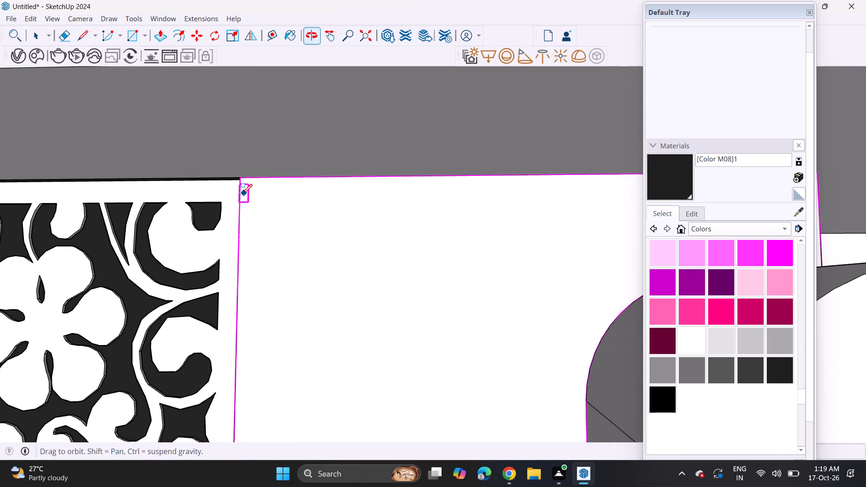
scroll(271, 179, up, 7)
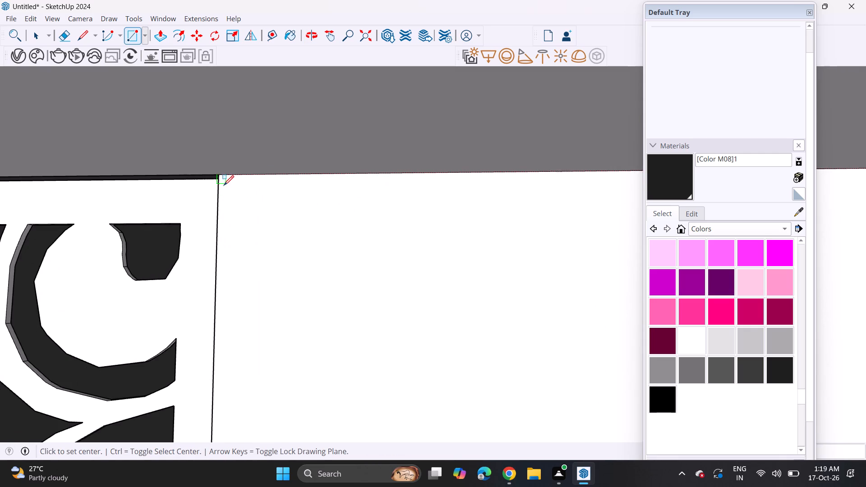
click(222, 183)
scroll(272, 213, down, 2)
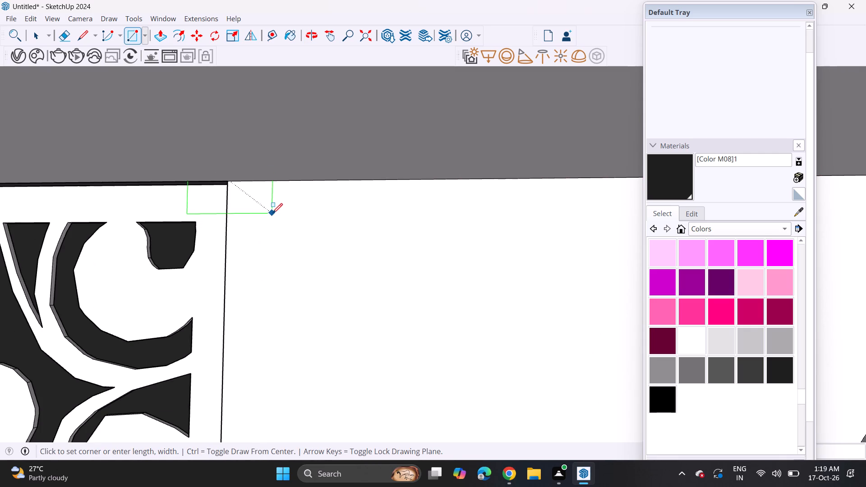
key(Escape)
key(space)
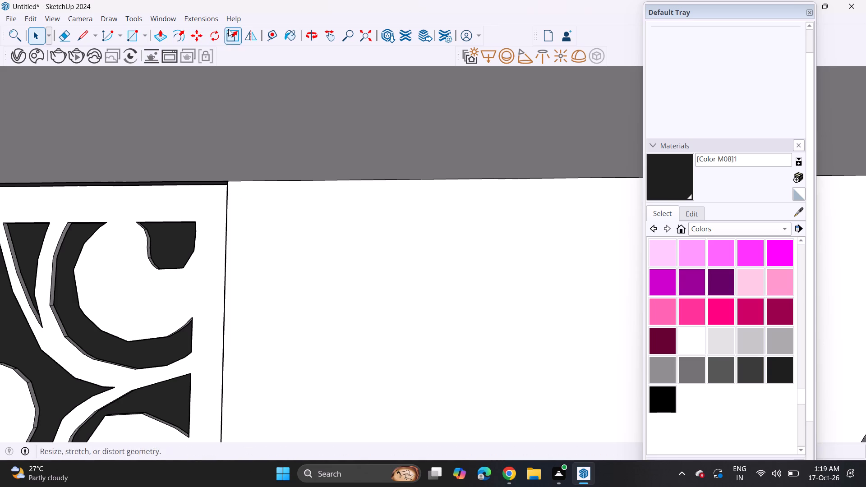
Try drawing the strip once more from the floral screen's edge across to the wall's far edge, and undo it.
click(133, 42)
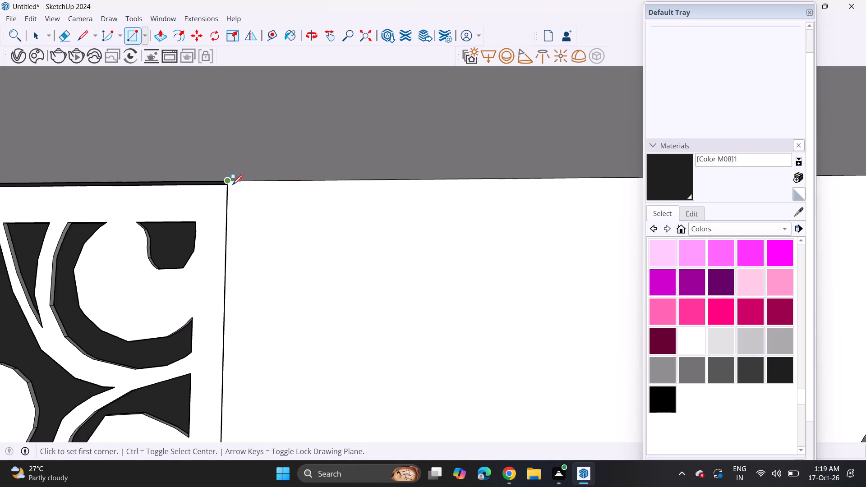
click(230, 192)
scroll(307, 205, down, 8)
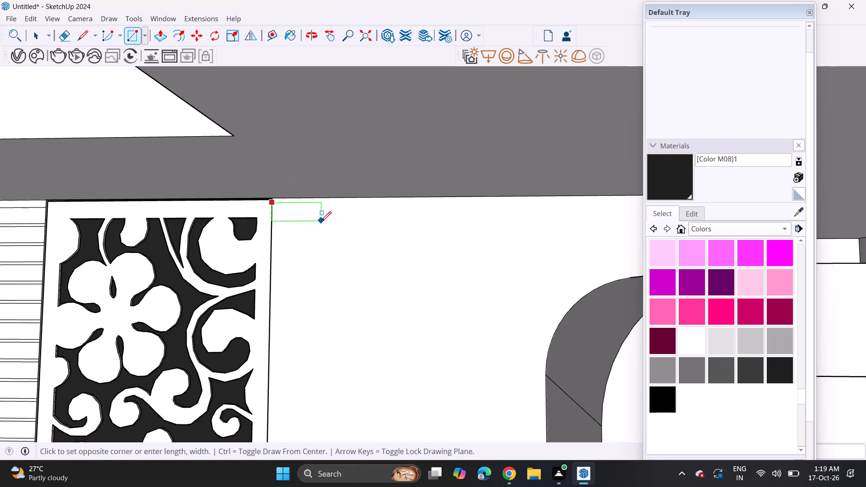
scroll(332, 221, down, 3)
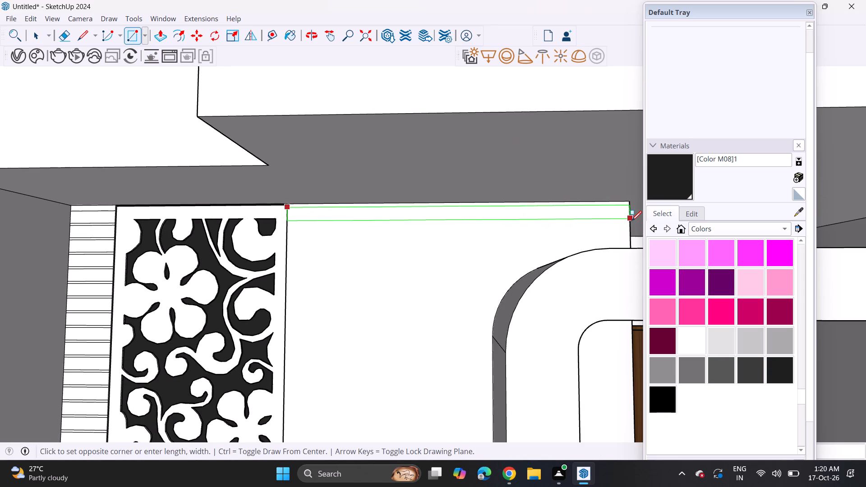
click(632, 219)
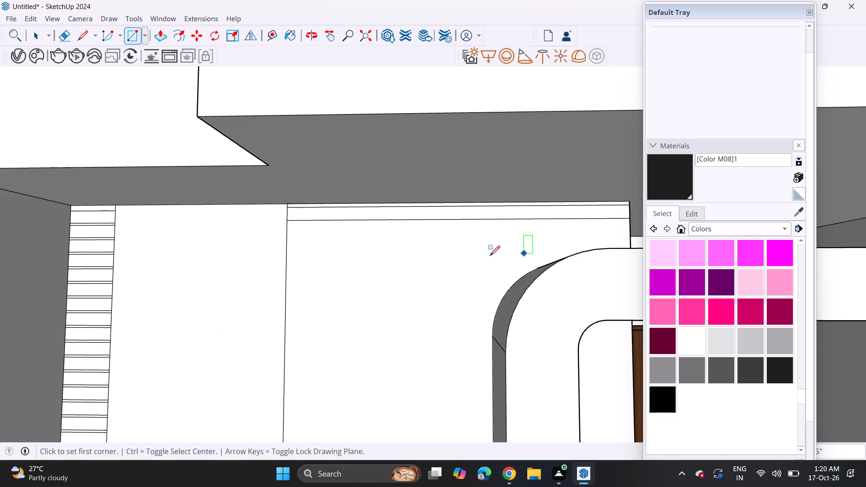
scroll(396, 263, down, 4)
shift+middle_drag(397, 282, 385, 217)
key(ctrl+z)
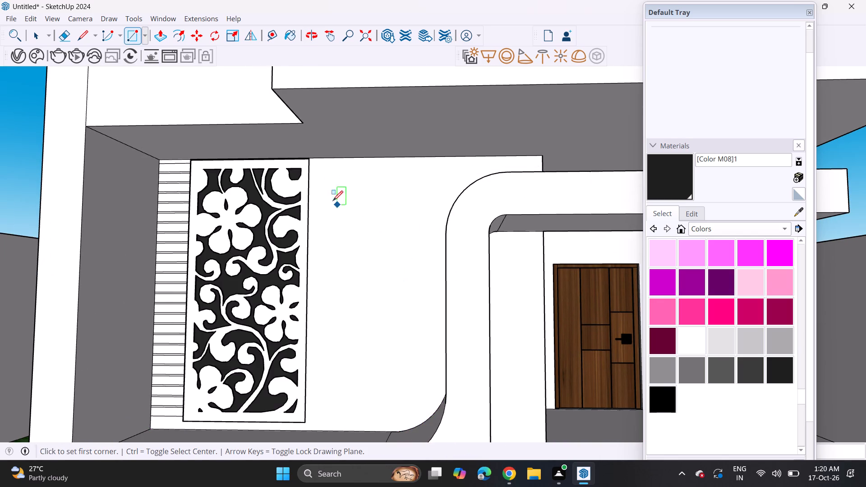
Draw a thin rectangular strip just below the wall's top edge, from beside the lower floral screen to the wall's far edge.
scroll(327, 193, up, 3)
scroll(302, 166, up, 11)
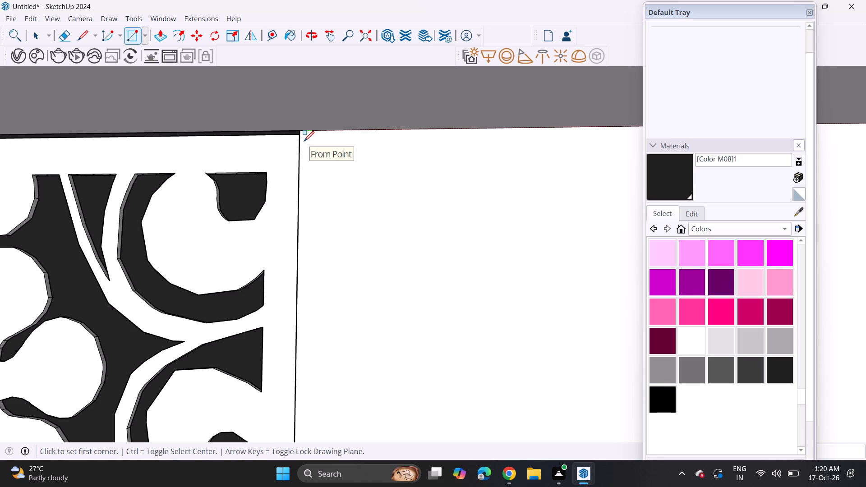
click(304, 141)
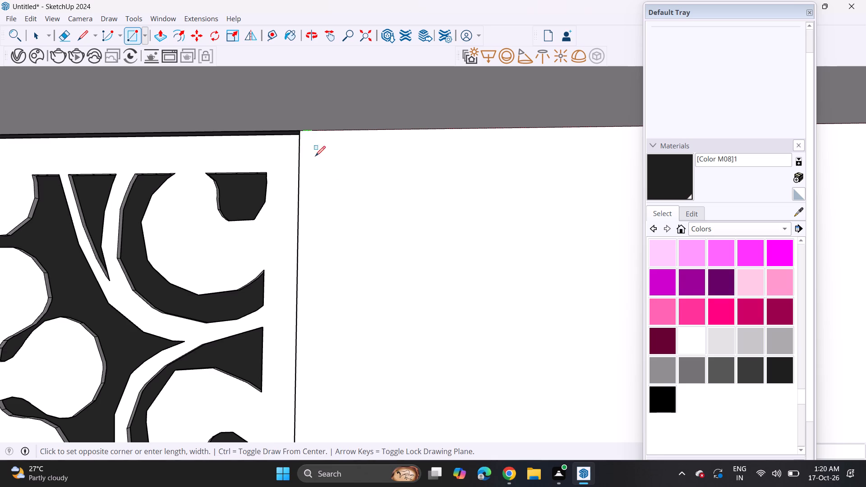
key(Escape)
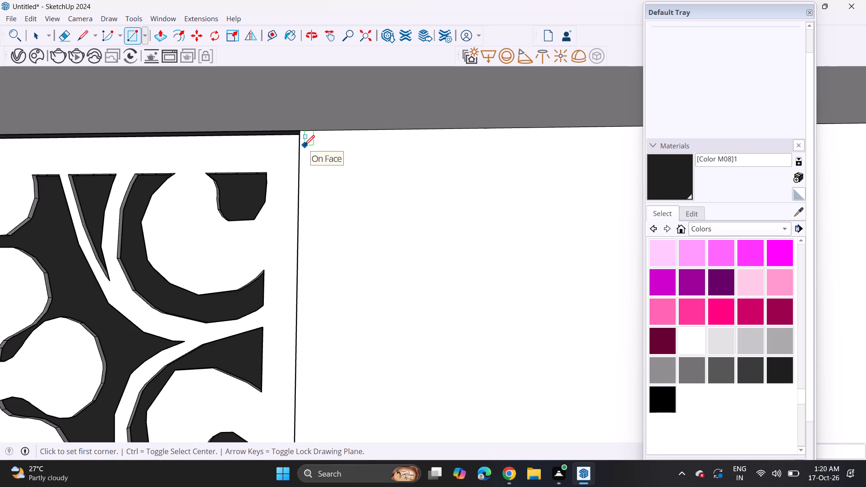
click(304, 145)
scroll(342, 161, down, 10)
shift+middle_drag(359, 180, 344, 178)
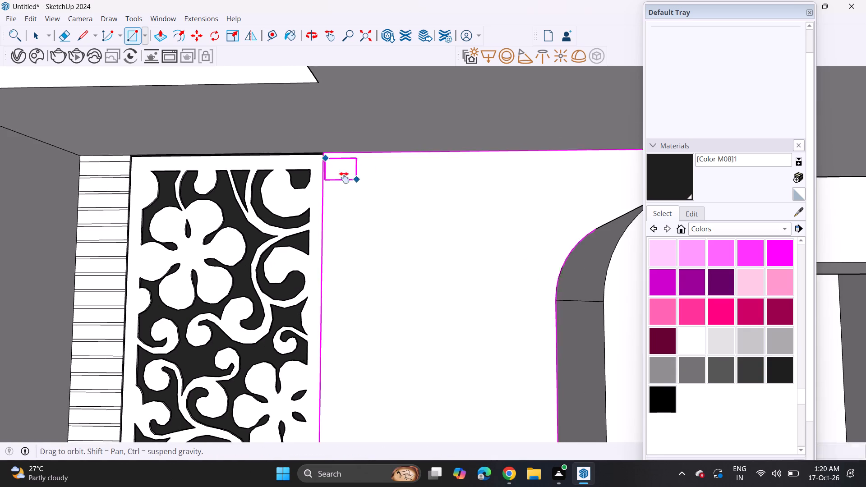
shift+middle_drag(344, 178, 310, 171)
scroll(443, 160, down, 6)
middle_drag(451, 178, 461, 183)
scroll(532, 161, up, 4)
middle_click(543, 159)
scroll(543, 159, up, 1)
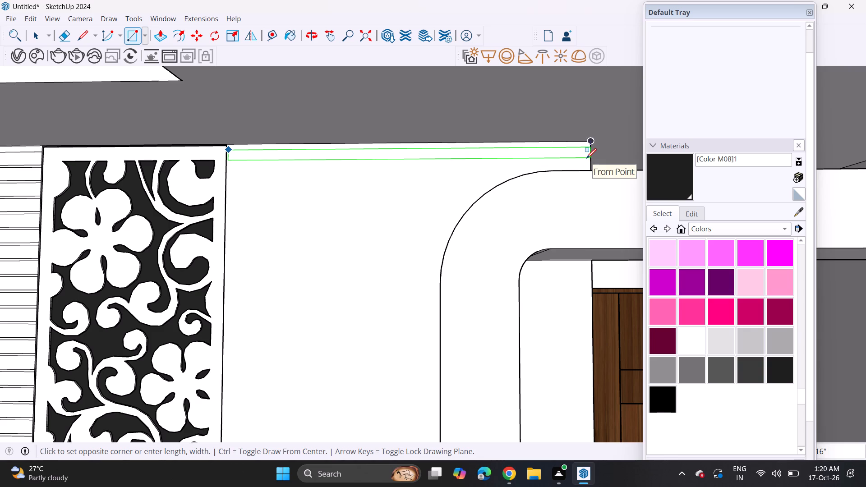
click(586, 158)
Copy the thin strip with its edges four times straight down the wall beside the floral screen, leaving small even gaps.
key(space)
double_click(530, 154)
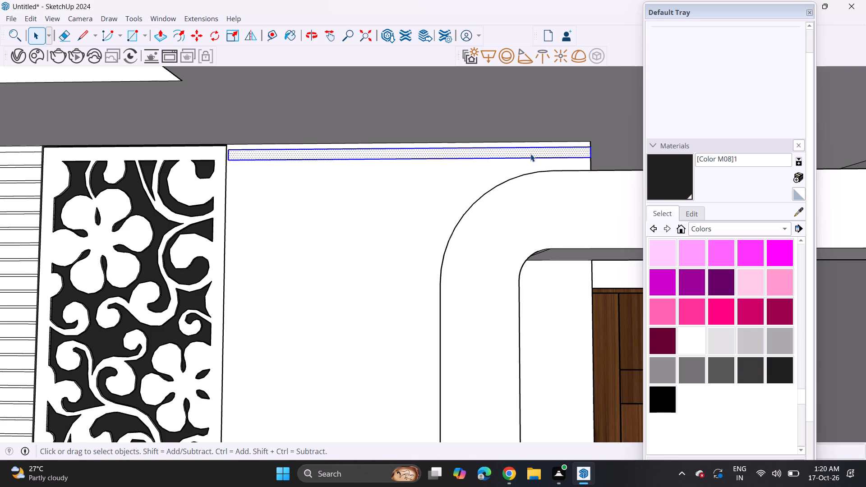
scroll(565, 140, up, 3)
key(m)
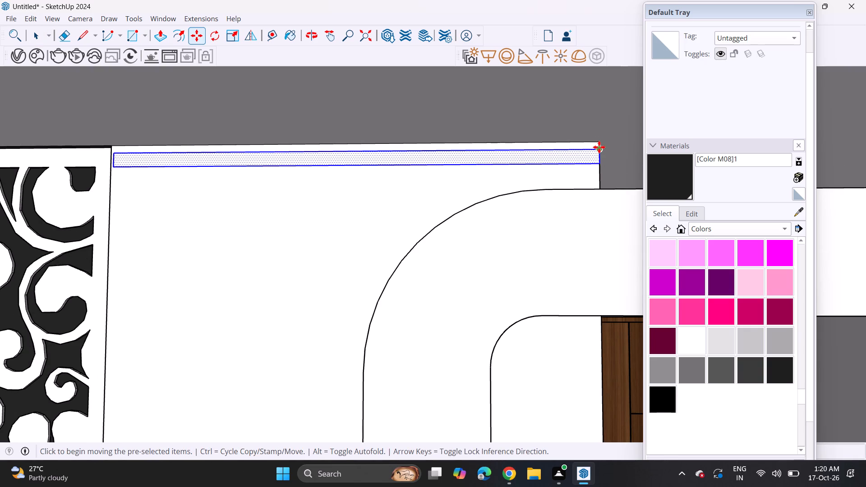
click(599, 147)
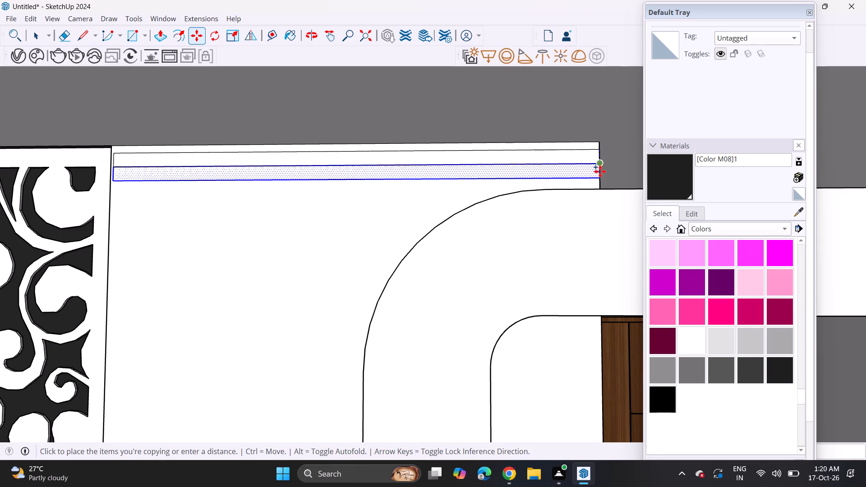
click(600, 171)
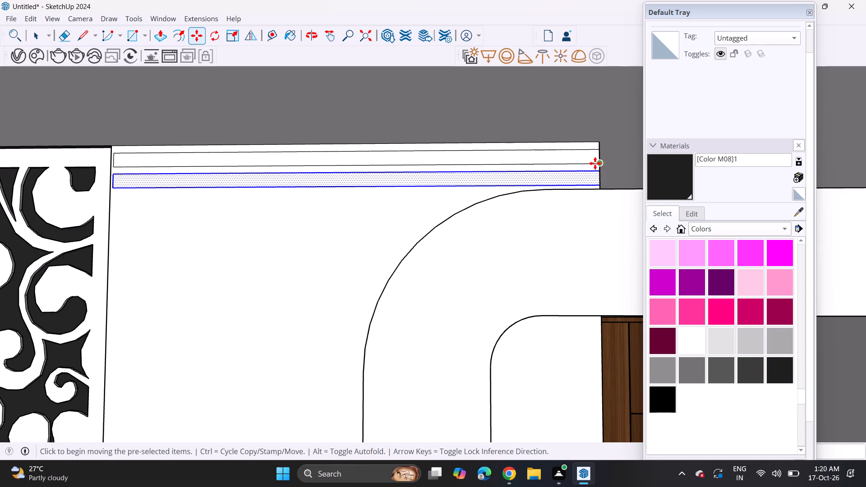
click(595, 163)
click(598, 180)
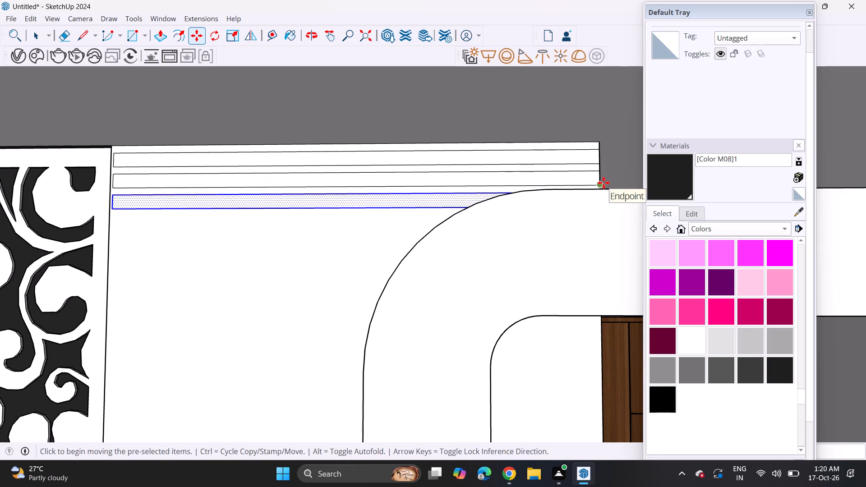
click(601, 183)
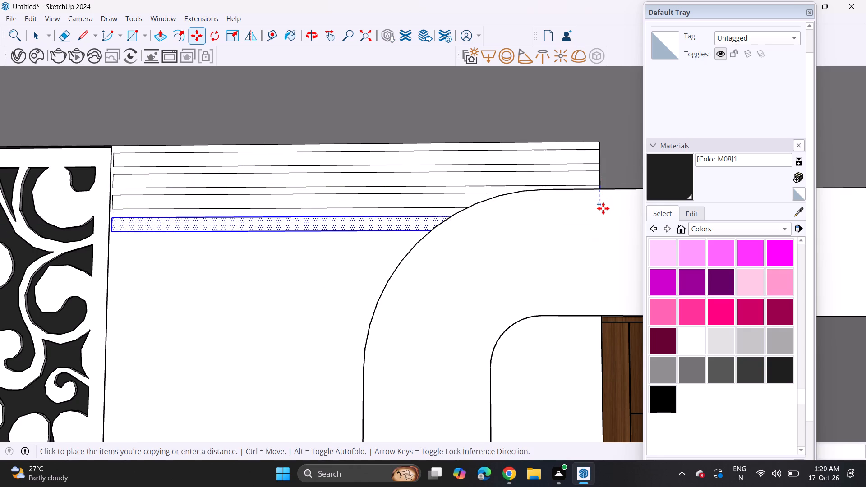
click(602, 207)
click(602, 205)
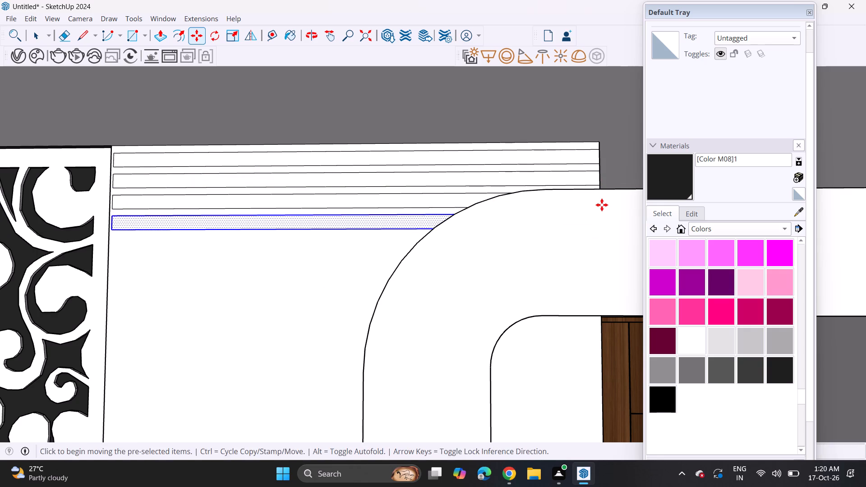
click(602, 240)
Continue the strip pattern down the wall behind the curved frame with four more copies at the same spacing.
click(602, 235)
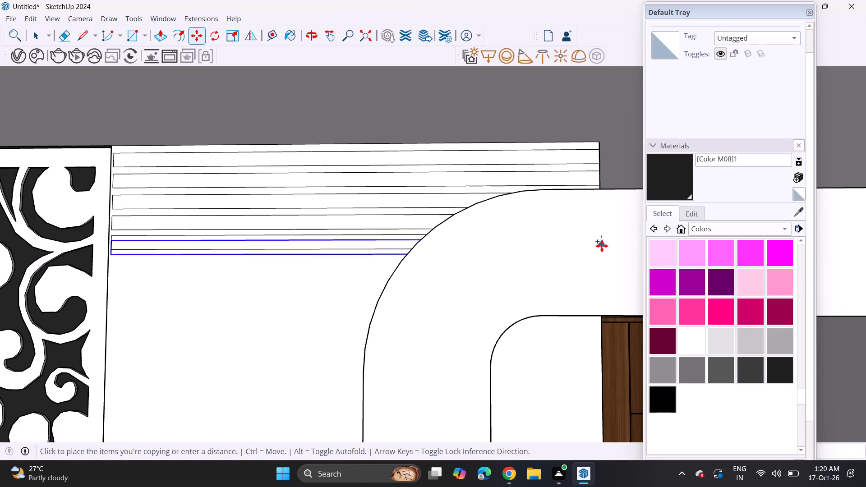
click(601, 274)
click(601, 271)
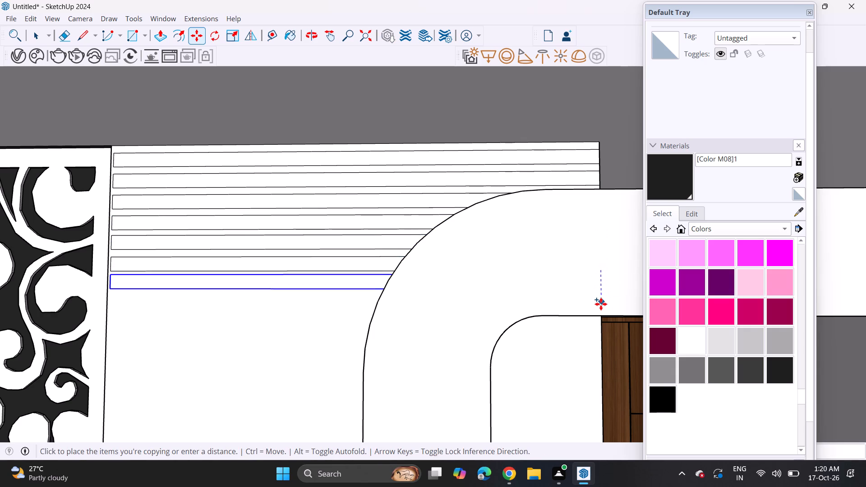
click(601, 304)
click(599, 296)
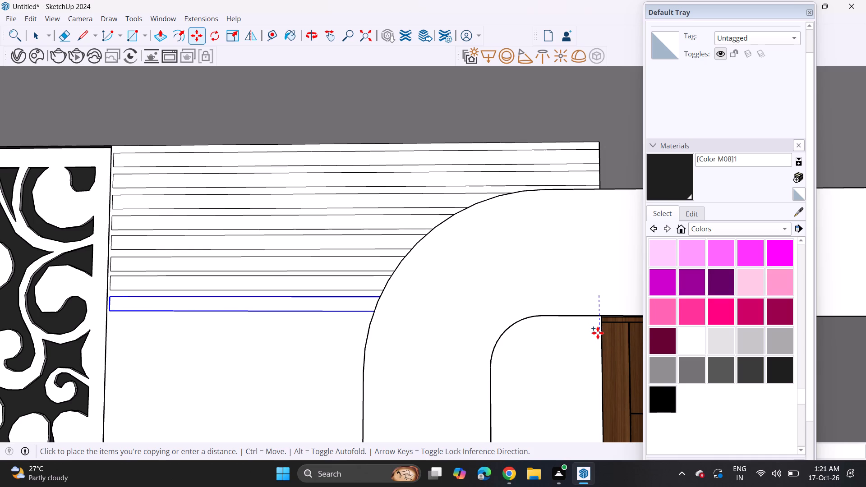
click(598, 333)
click(600, 328)
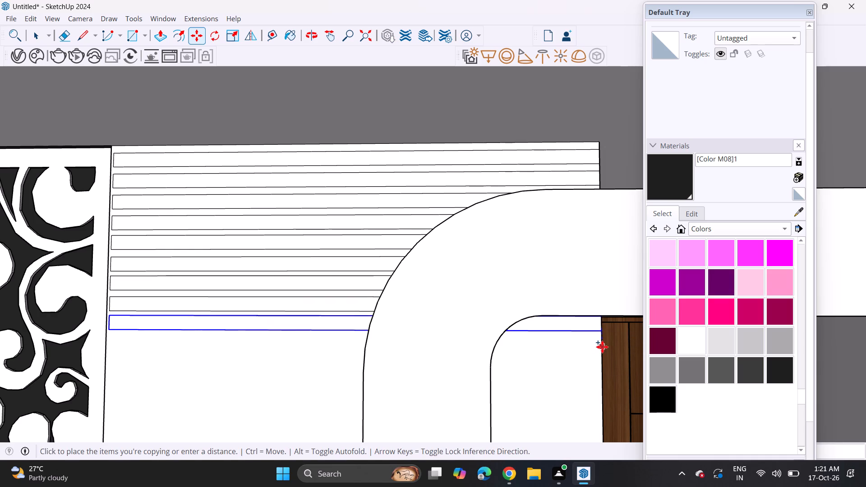
click(602, 347)
Add four further strip copies below the last one, keeping the same gaps, down the wall behind the curved frame.
click(602, 340)
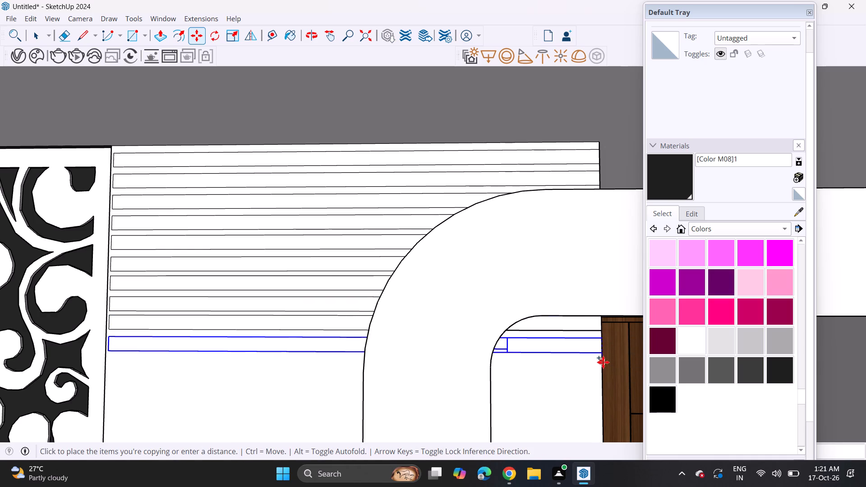
click(603, 362)
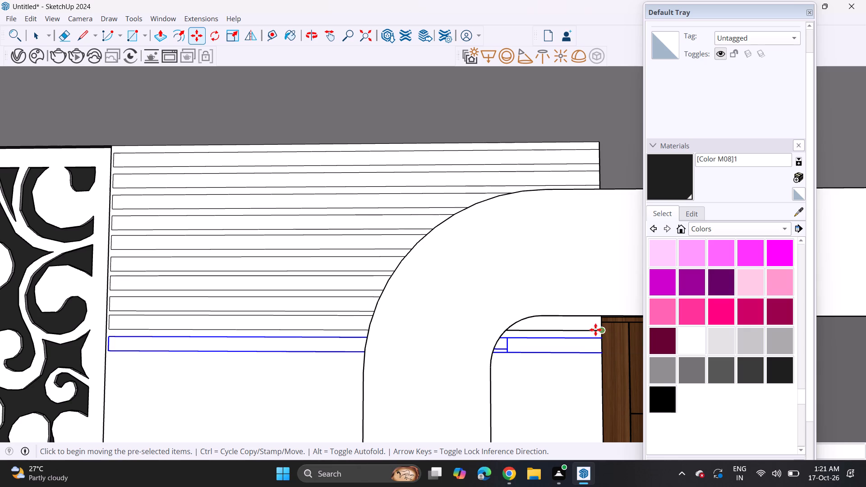
click(601, 327)
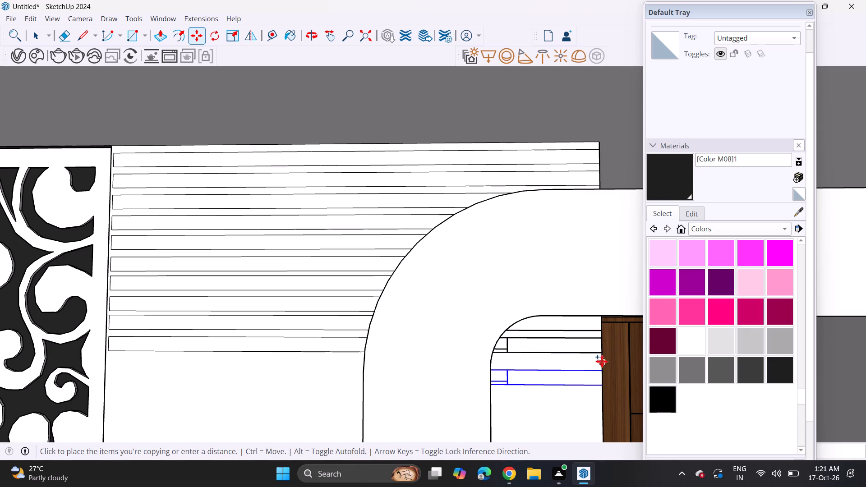
click(602, 355)
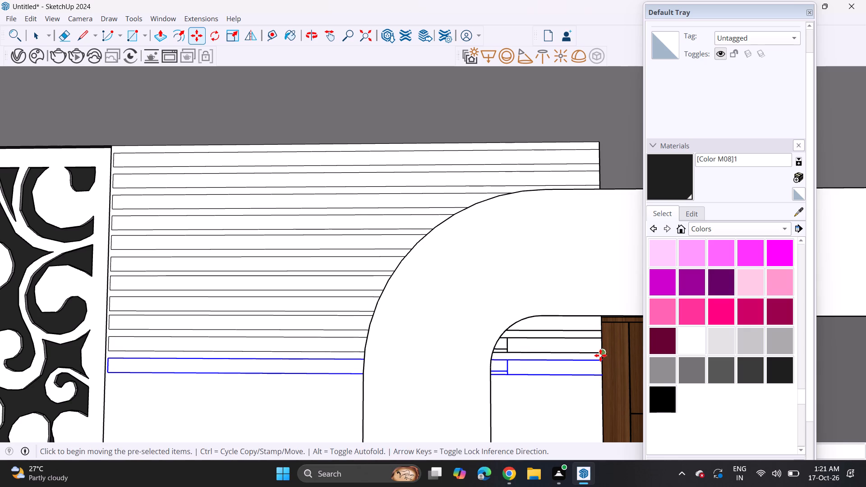
shift+middle_drag(591, 340, 563, 244)
ctrl+click(572, 258)
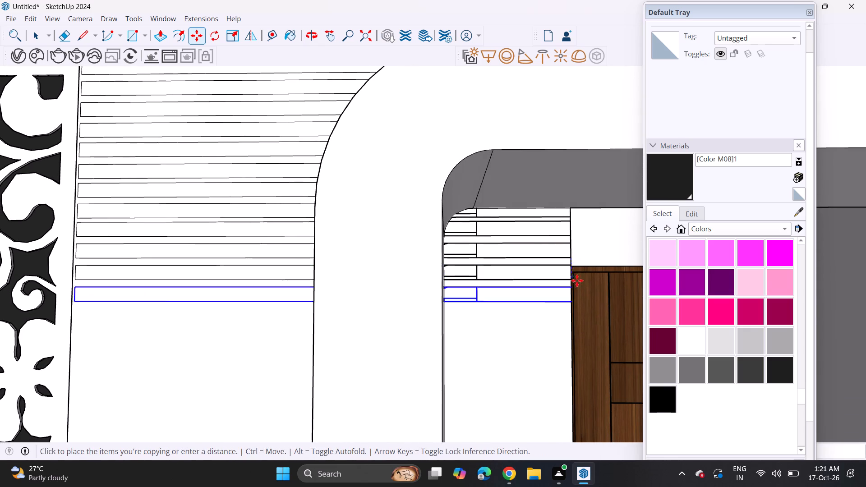
click(572, 281)
ctrl+click(571, 282)
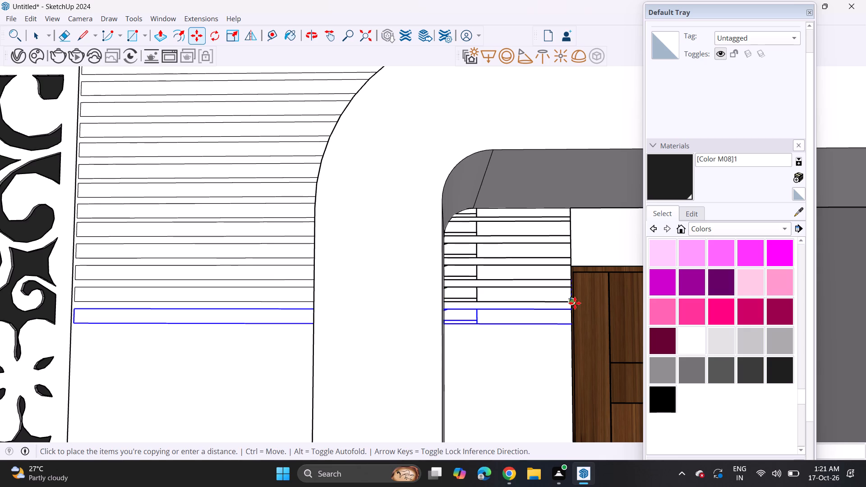
click(572, 299)
Delete the stray short edges inside the lowest strip, in the part within the curved frame's opening.
middle_drag(548, 308, 493, 332)
key(space)
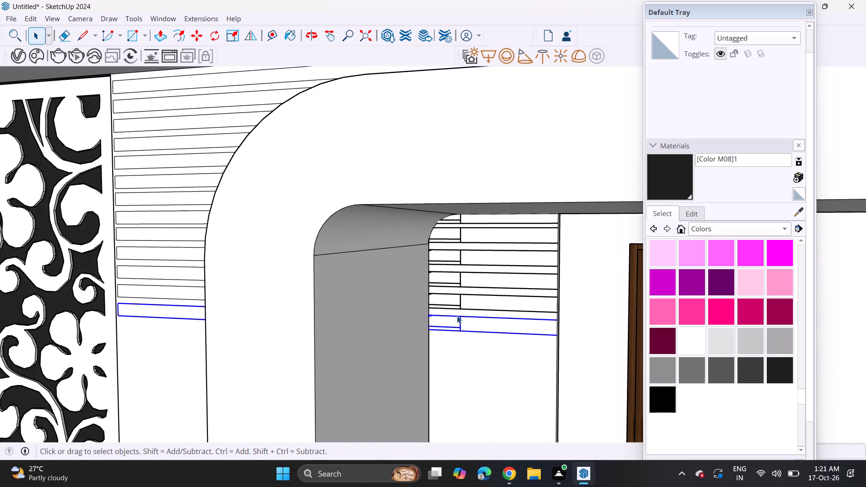
click(460, 322)
key(Delete)
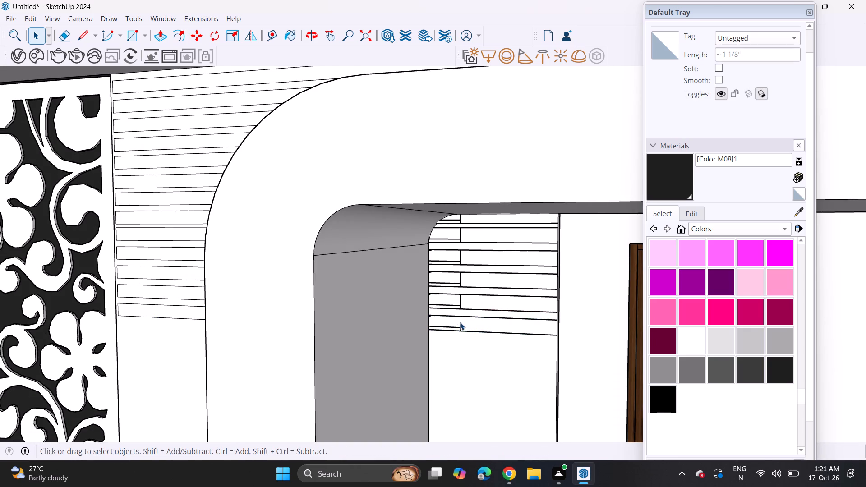
click(457, 326)
key(Delete)
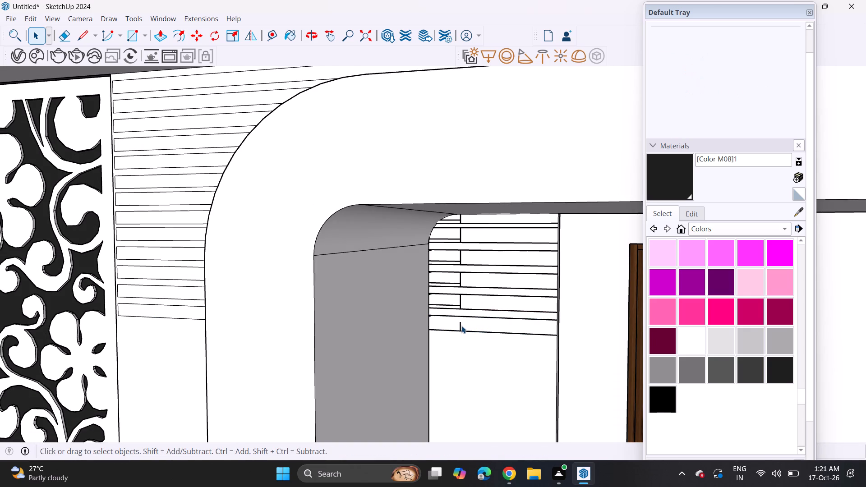
click(461, 326)
key(Delete)
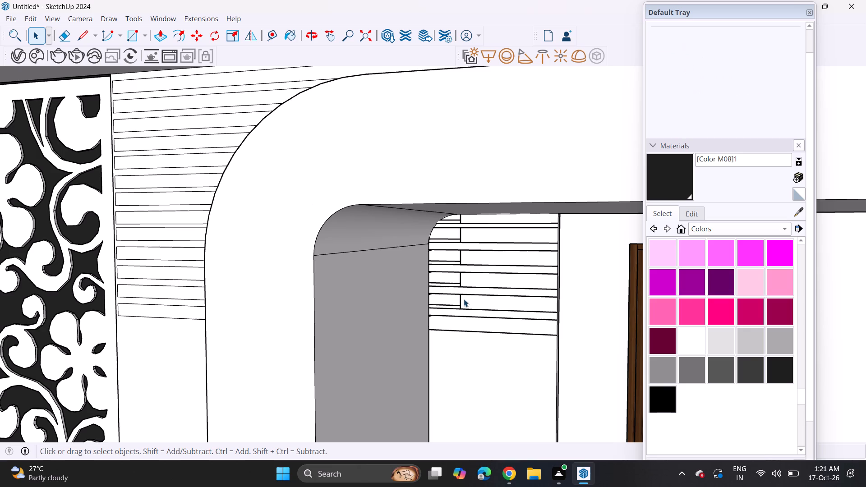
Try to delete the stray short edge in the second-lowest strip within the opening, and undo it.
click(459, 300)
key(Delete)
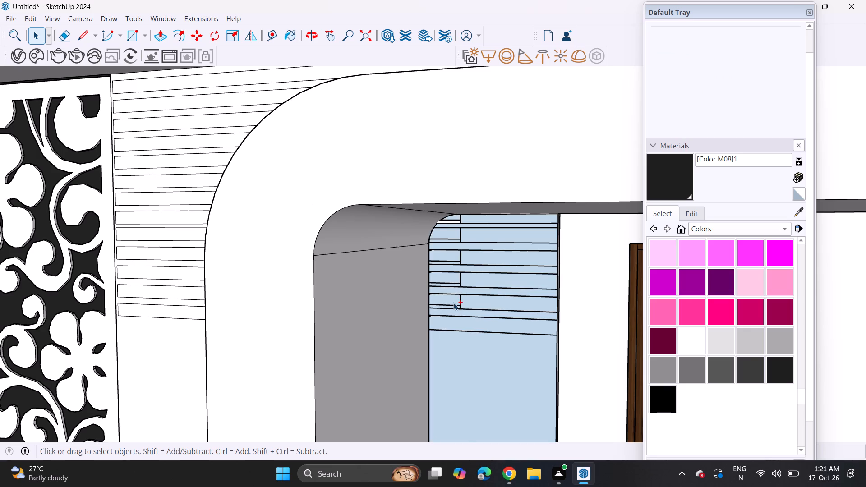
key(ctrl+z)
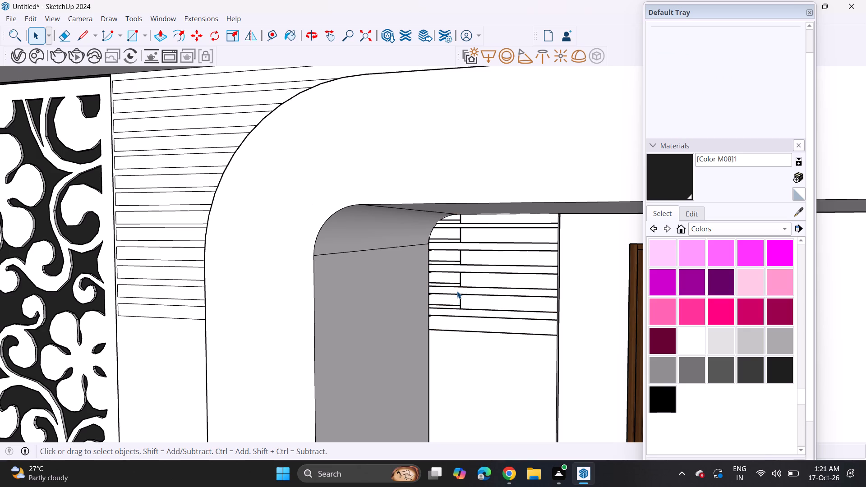
Delete the stray short vertical and horizontal edges inside the second-lowest strip beside the curved frame's inner side.
scroll(460, 294, up, 6)
click(460, 303)
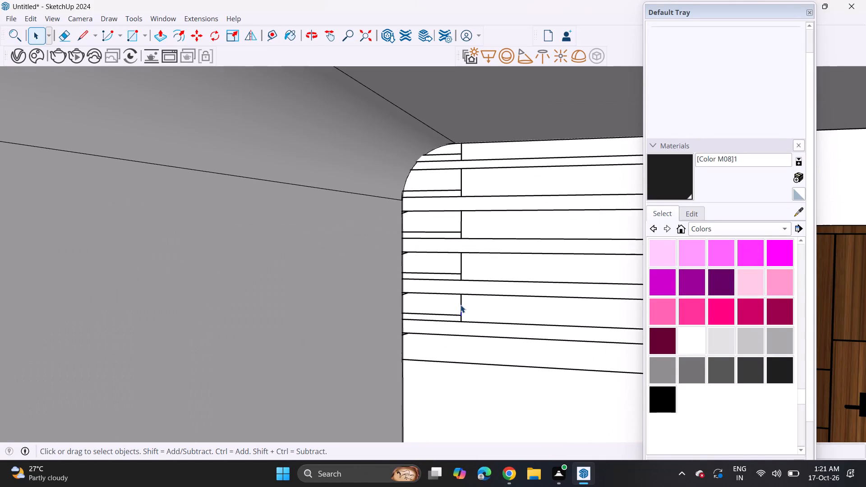
click(461, 305)
click(461, 303)
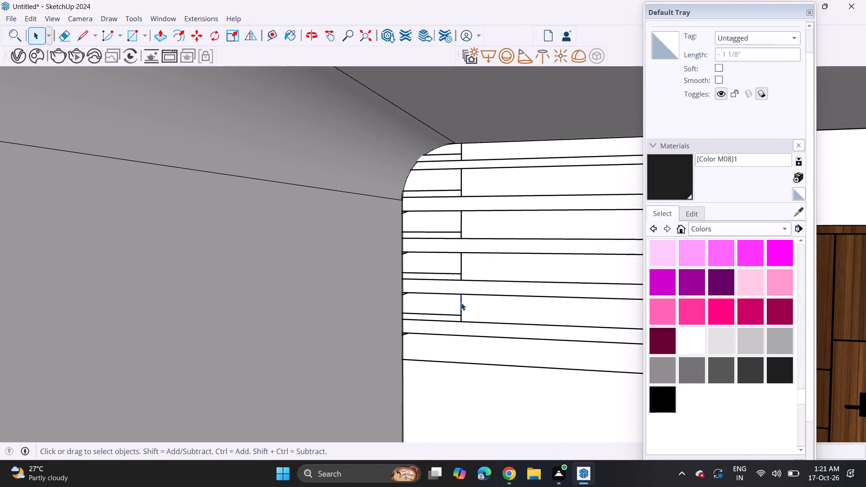
key(Delete)
click(461, 309)
key(Delete)
click(461, 318)
key(Delete)
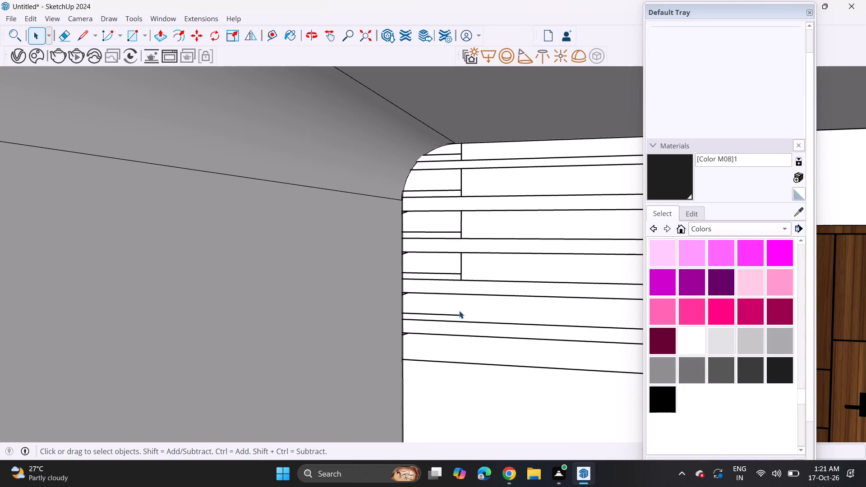
drag(459, 311, 460, 316)
click(460, 316)
key(Delete)
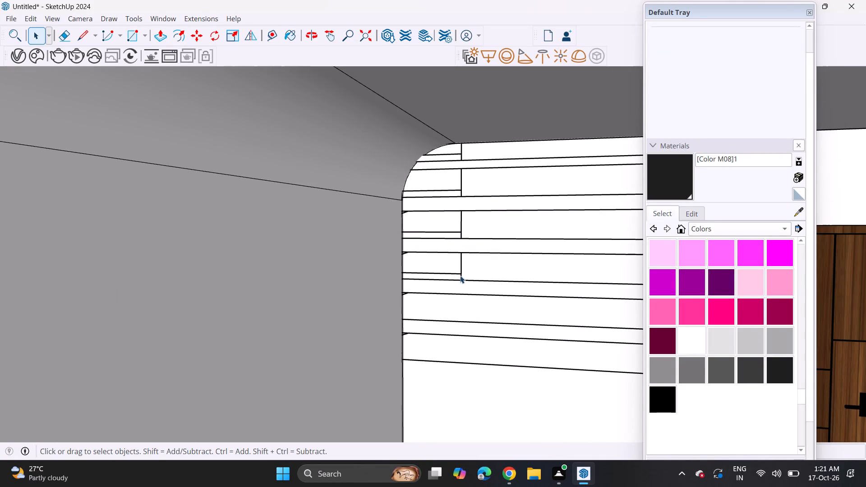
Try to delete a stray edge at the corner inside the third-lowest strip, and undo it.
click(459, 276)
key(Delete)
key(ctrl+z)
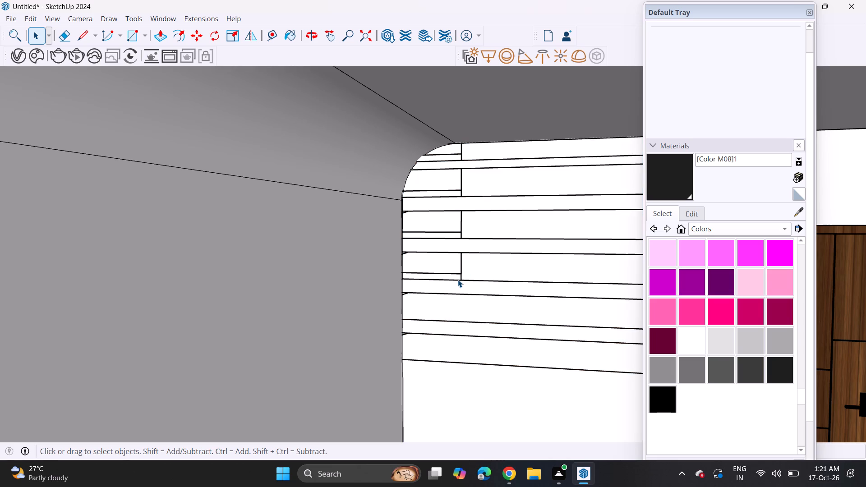
Delete the stray horizontal line and short vertical edges inside the third-lowest strip within the opening.
click(451, 272)
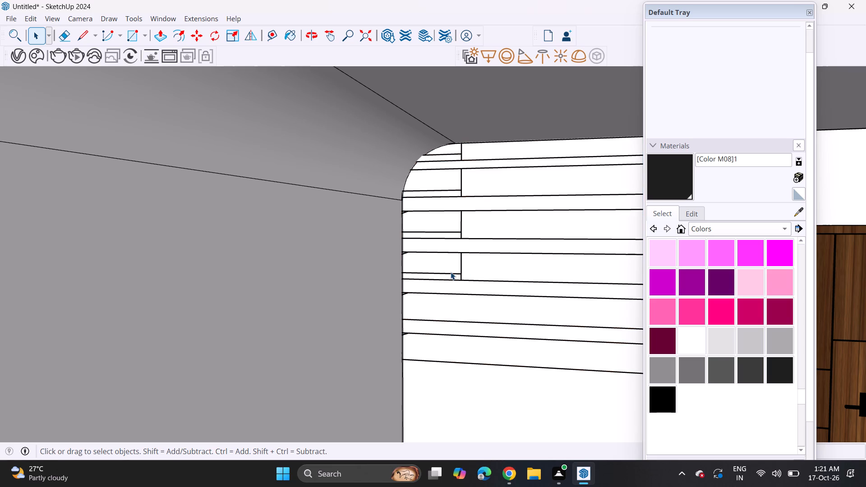
click(452, 274)
key(Delete)
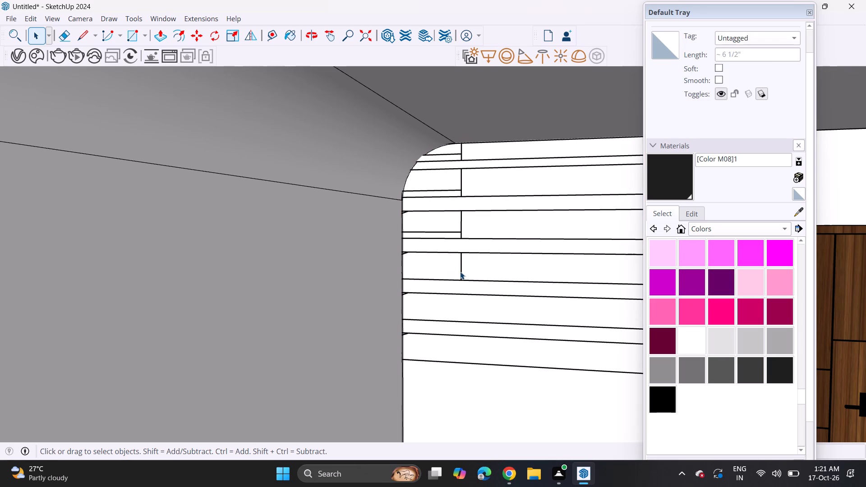
click(460, 271)
key(Delete)
click(461, 263)
key(Delete)
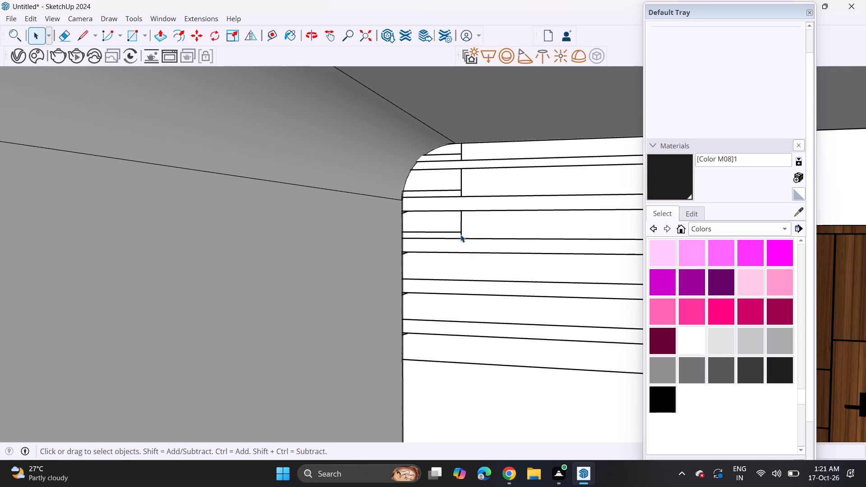
Delete the stray short vertical edges and horizontal line inside the fourth-lowest strip within the opening.
click(461, 234)
key(Delete)
click(461, 230)
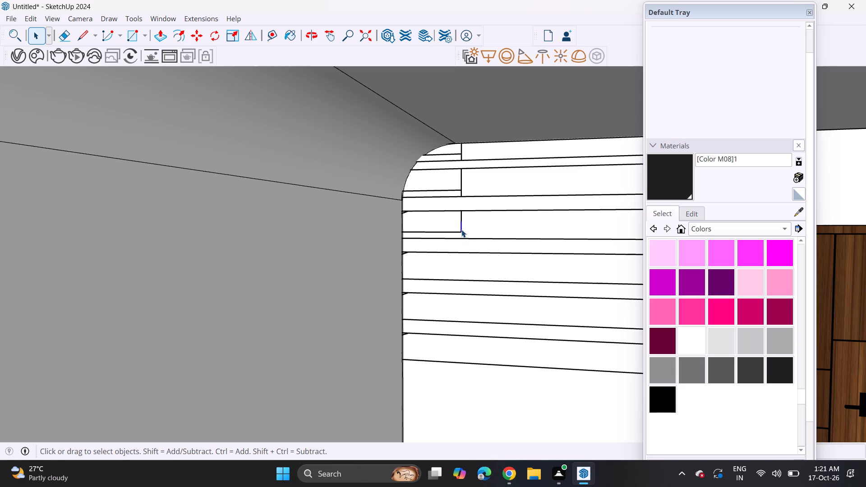
key(Delete)
click(461, 222)
key(Delete)
click(457, 231)
key(Delete)
Delete the stray horizontal line and short vertical edges inside the second strip from the top within the opening.
click(461, 192)
key(Delete)
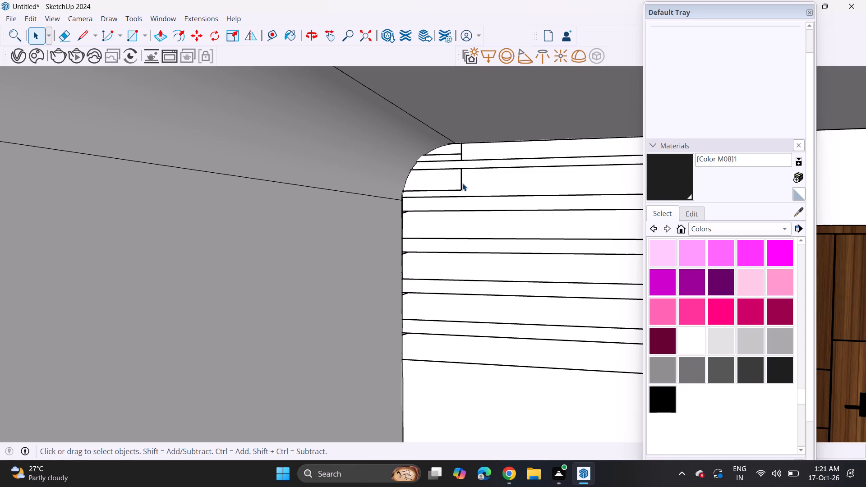
click(462, 183)
key(Delete)
click(460, 190)
key(Delete)
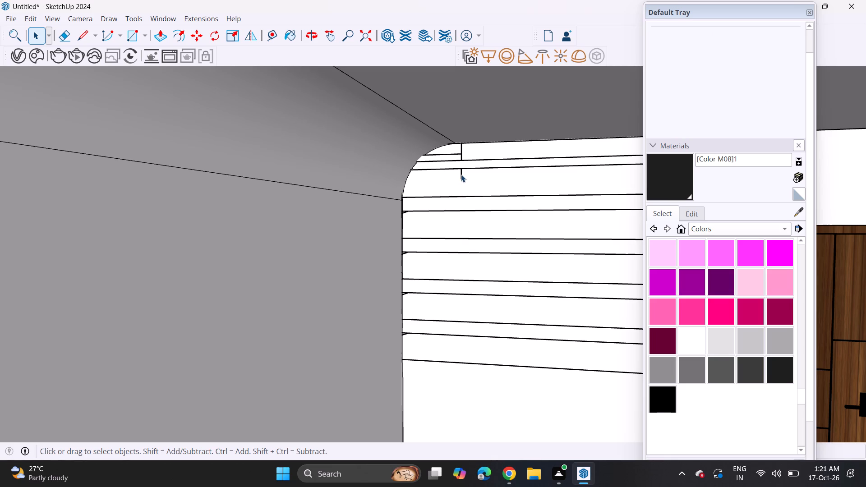
click(461, 175)
key(Delete)
Delete the stray vertical edges and short horizontal line inside the topmost strip beside the frame's rounded corner.
click(461, 155)
key(Delete)
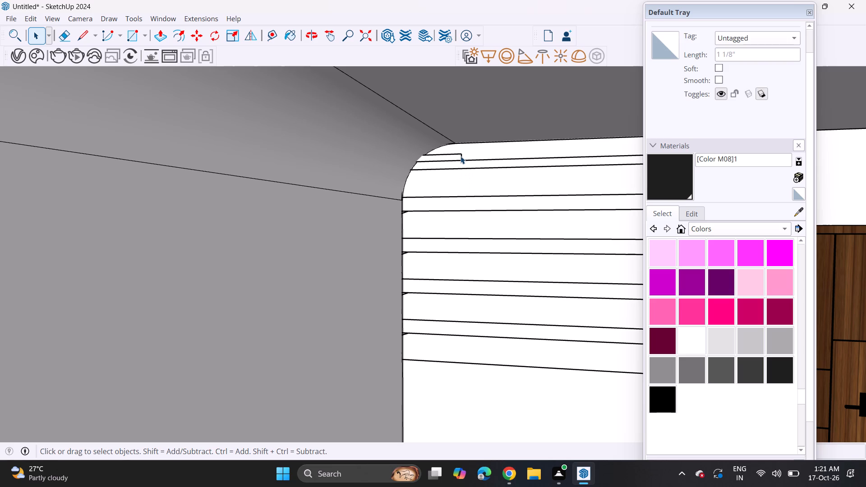
click(461, 156)
key(Delete)
click(456, 153)
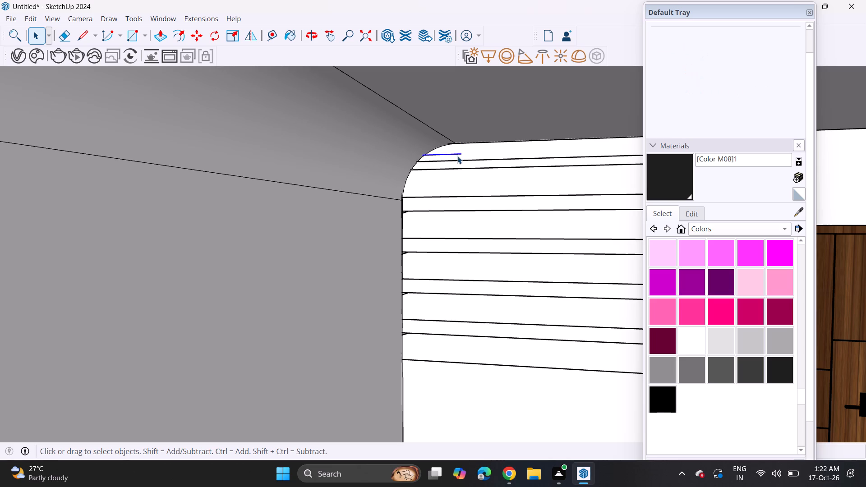
key(Delete)
Check which faces the strips form in the opening and on the wall beside the floral panel.
scroll(462, 193, down, 12)
middle_drag(436, 255, 440, 255)
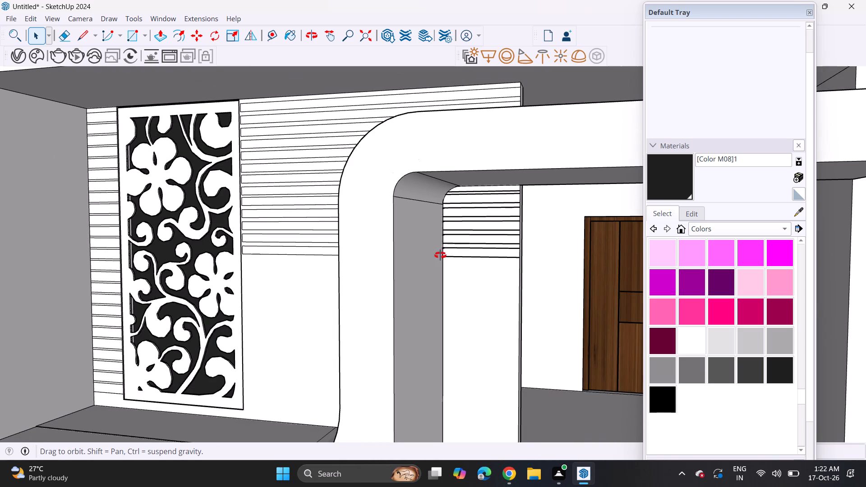
middle_drag(440, 255, 470, 237)
shift+middle_drag(473, 248, 473, 225)
scroll(513, 234, up, 7)
double_click(527, 214)
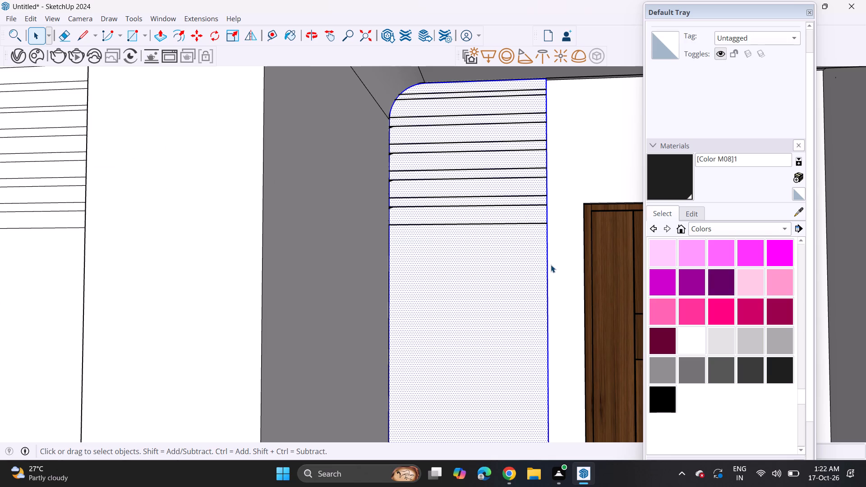
click(573, 233)
click(511, 221)
click(511, 221)
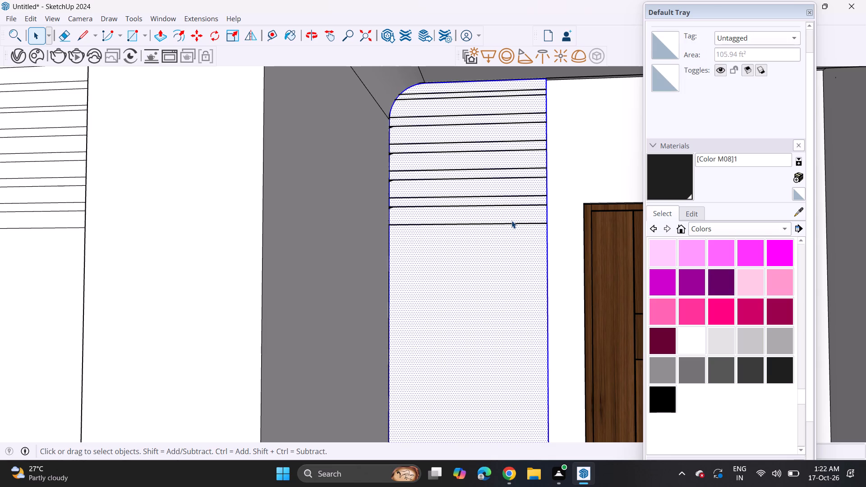
scroll(511, 221, down, 5)
click(267, 218)
click(267, 218)
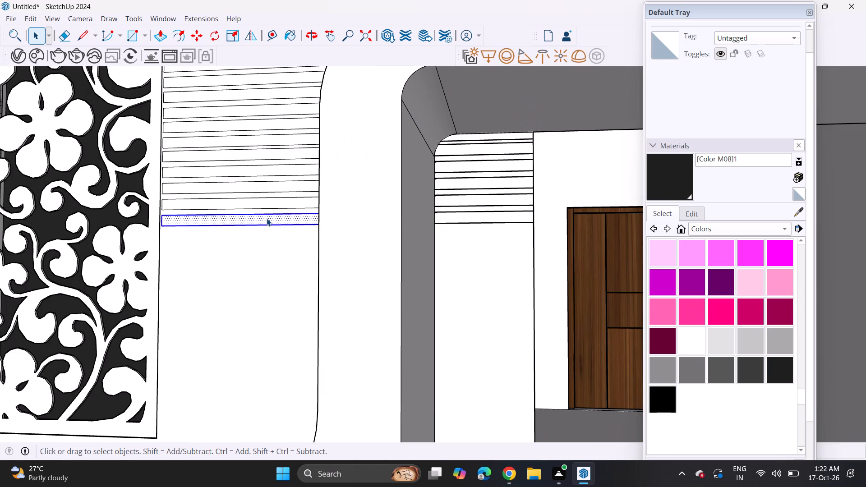
middle_drag(272, 225, 314, 228)
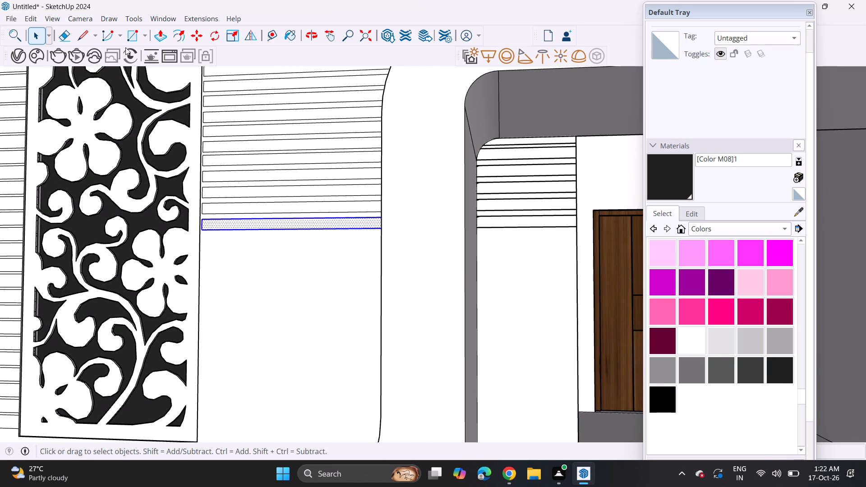
Draw a rectangular strip just below the lowest strip, from the floral panel's edge to the wall's edge near the door.
click(132, 33)
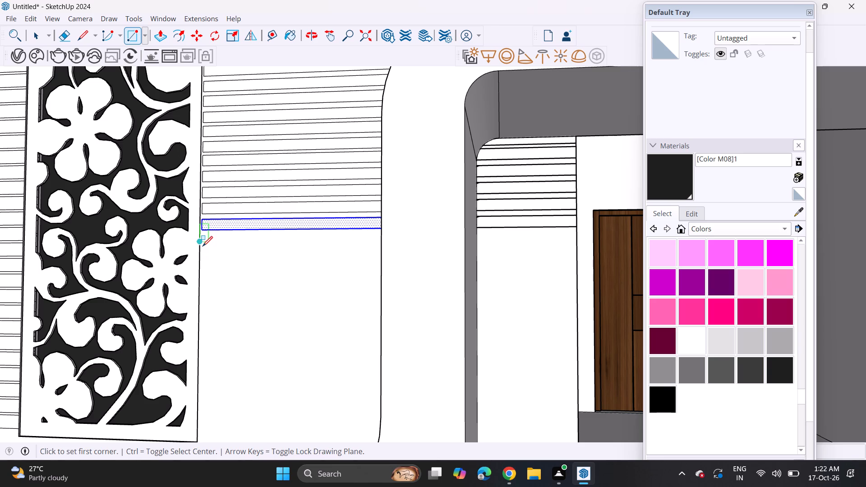
key(space)
click(207, 245)
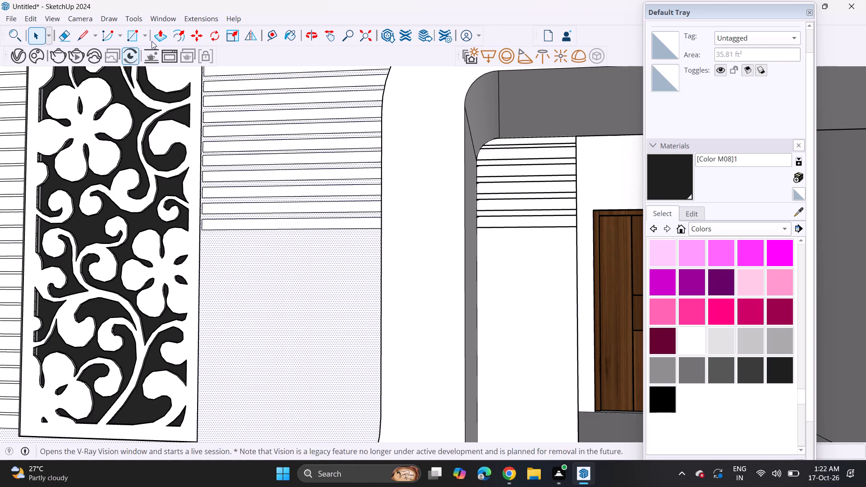
drag(135, 34, 137, 39)
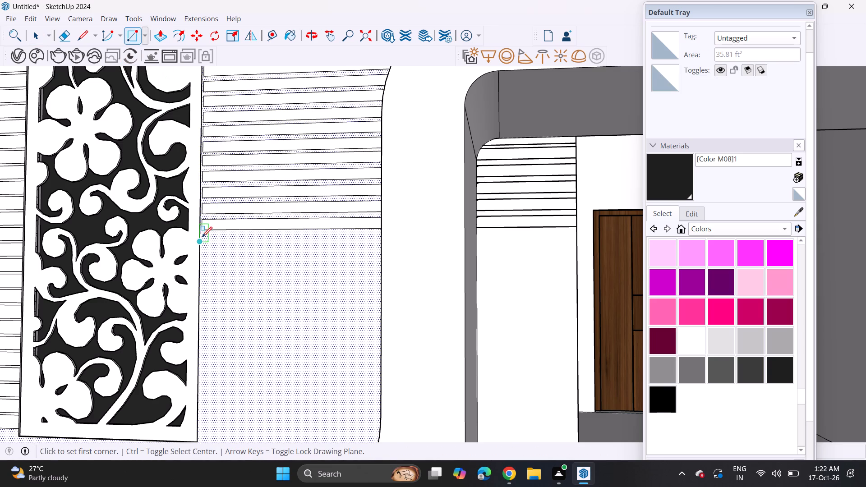
scroll(202, 237, up, 9)
key(Escape)
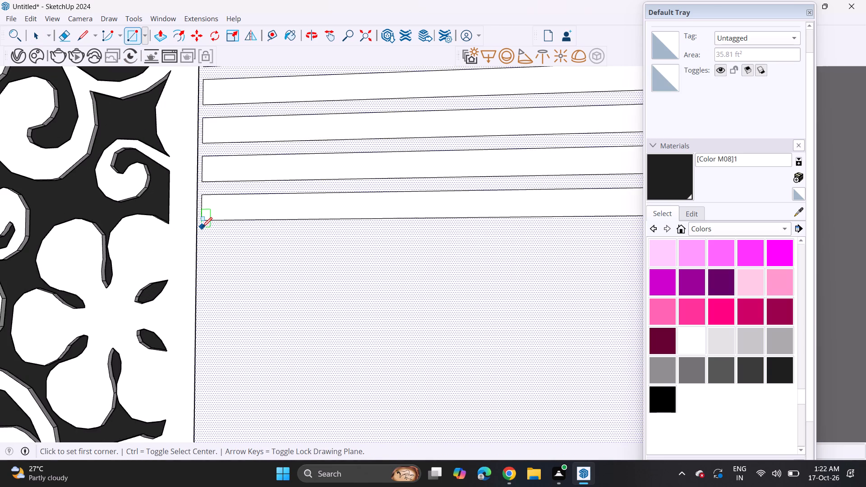
click(201, 233)
scroll(296, 245, down, 5)
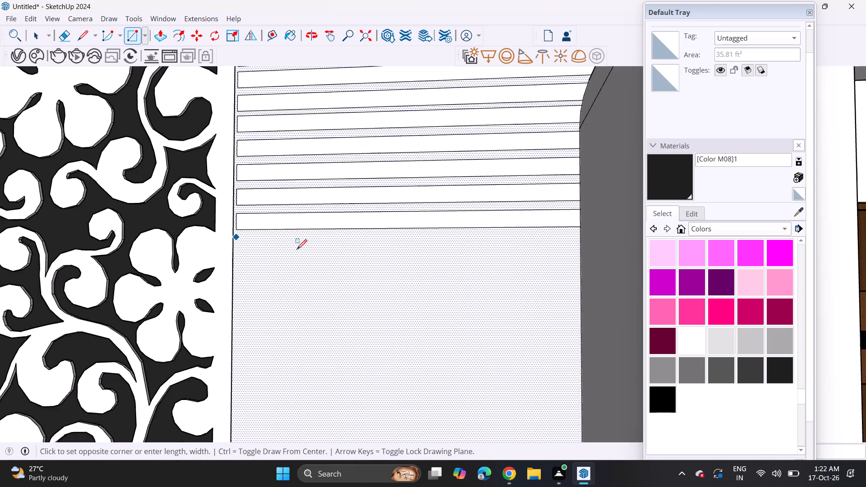
shift+middle_drag(330, 265, 225, 239)
scroll(216, 236, down, 7)
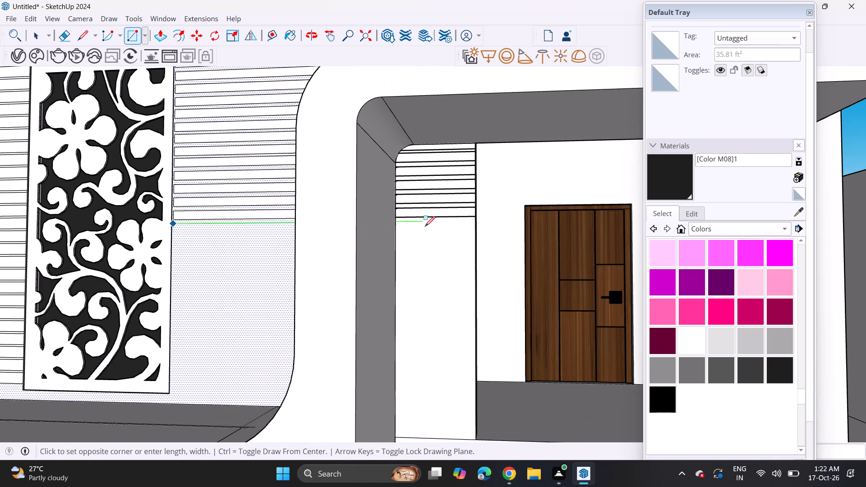
scroll(451, 224, up, 5)
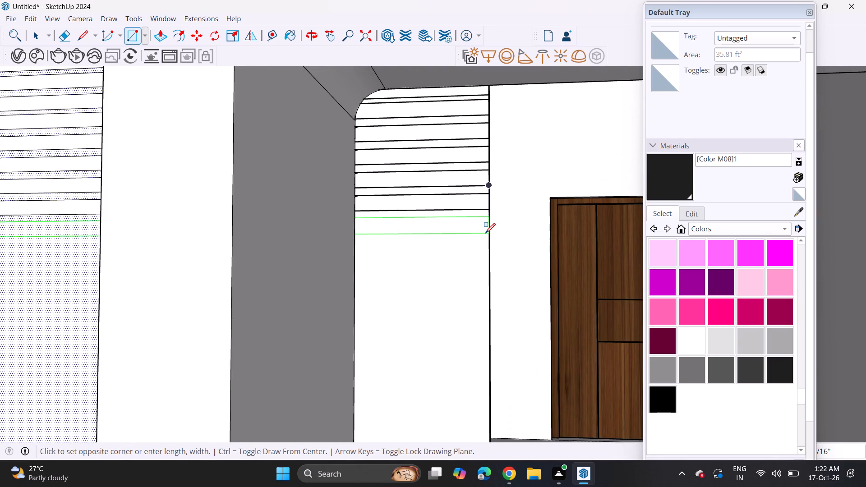
click(485, 233)
Select the new lowest strip on both sides of the frame and copy it downward four times at the existing spacing.
scroll(463, 247, down, 4)
shift+middle_drag(460, 245, 466, 234)
key(space)
click(467, 228)
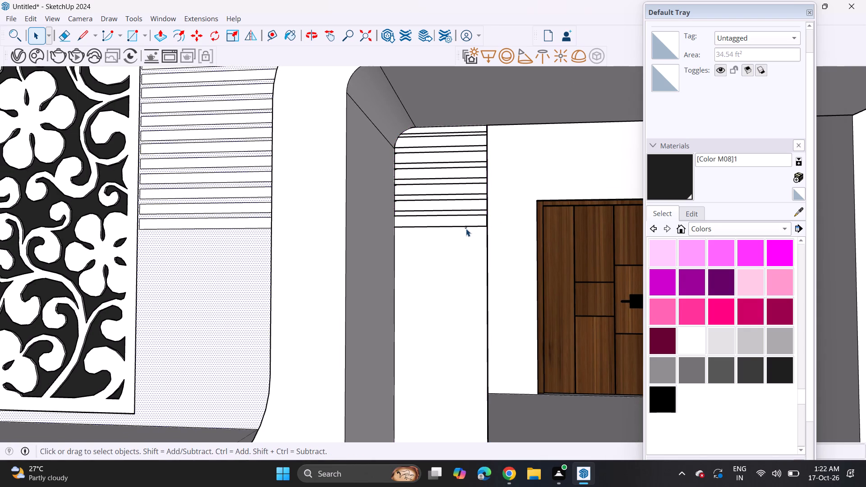
double_click(463, 222)
scroll(474, 222, up, 4)
scroll(479, 221, down, 5)
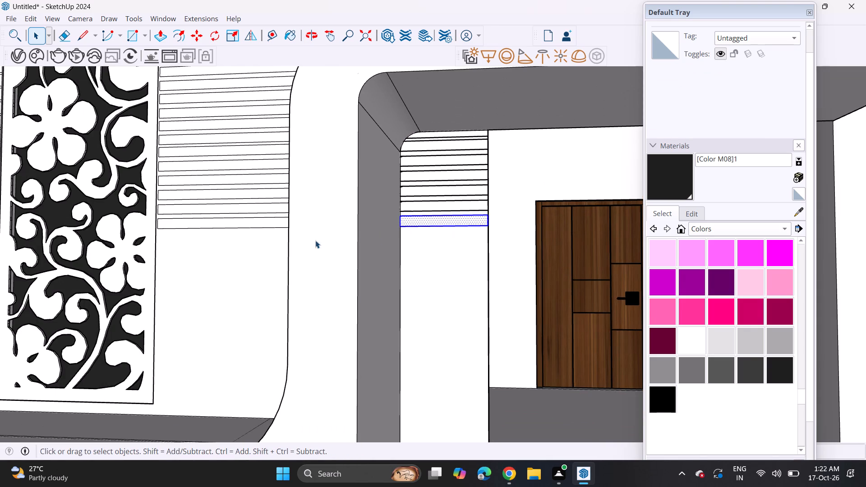
ctrl+double_click(258, 223)
scroll(474, 212, up, 4)
scroll(514, 203, up, 2)
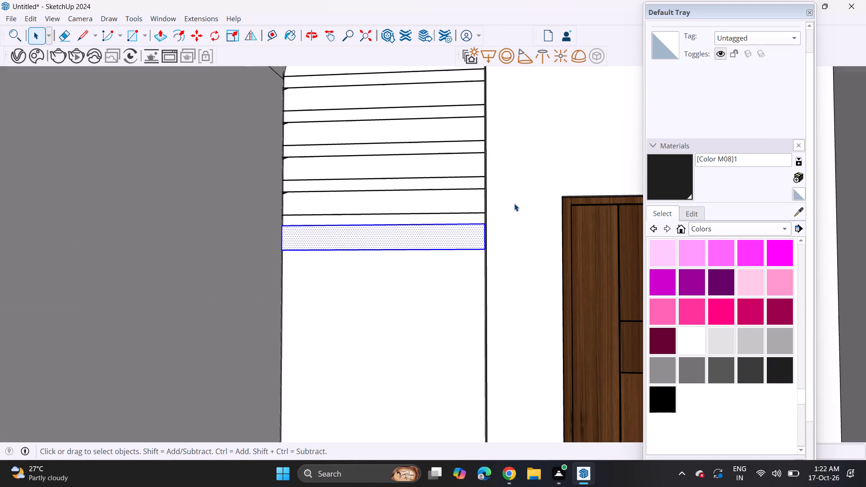
key(m)
click(485, 214)
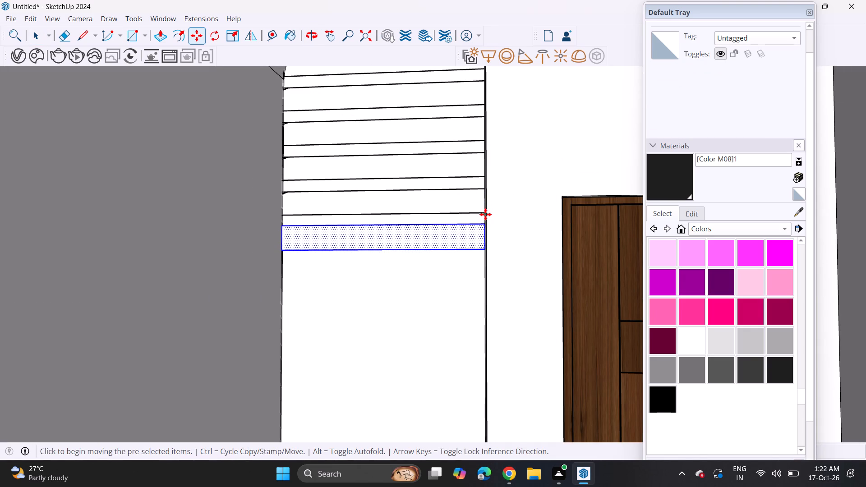
click(488, 250)
click(482, 250)
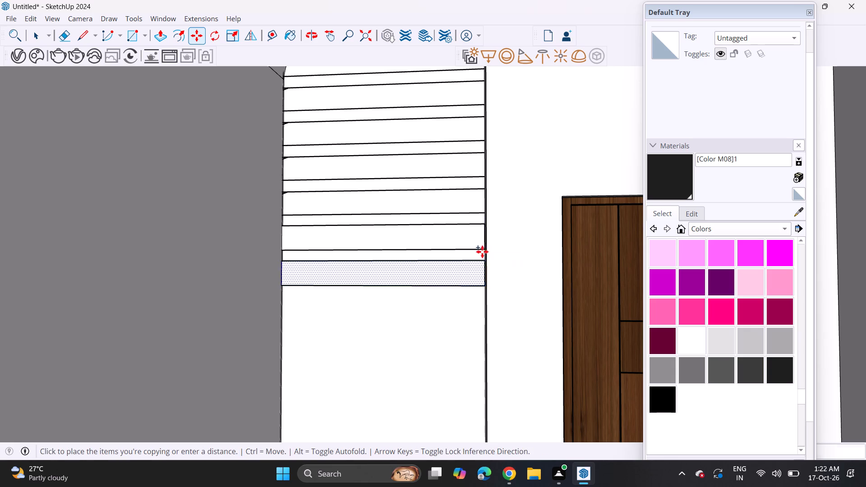
click(484, 286)
click(485, 286)
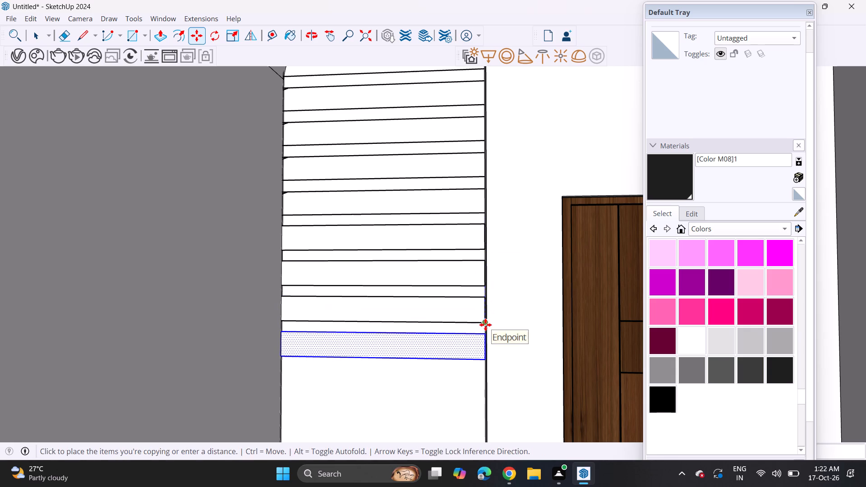
click(485, 325)
click(484, 322)
click(485, 357)
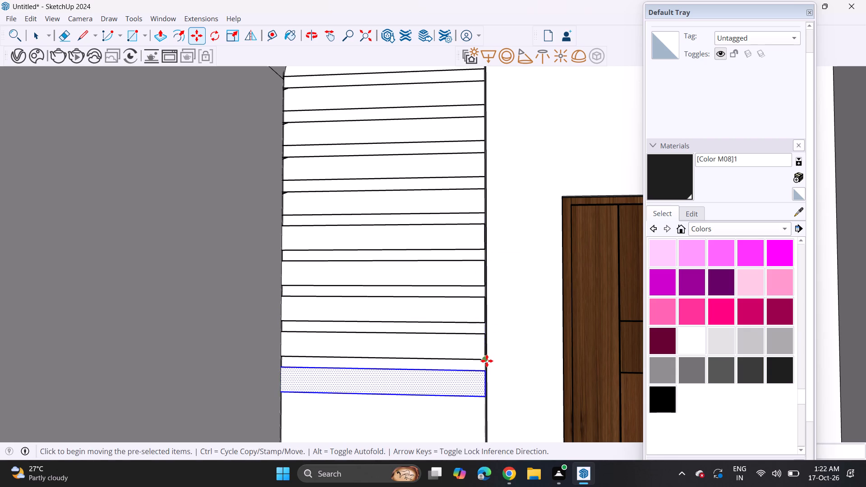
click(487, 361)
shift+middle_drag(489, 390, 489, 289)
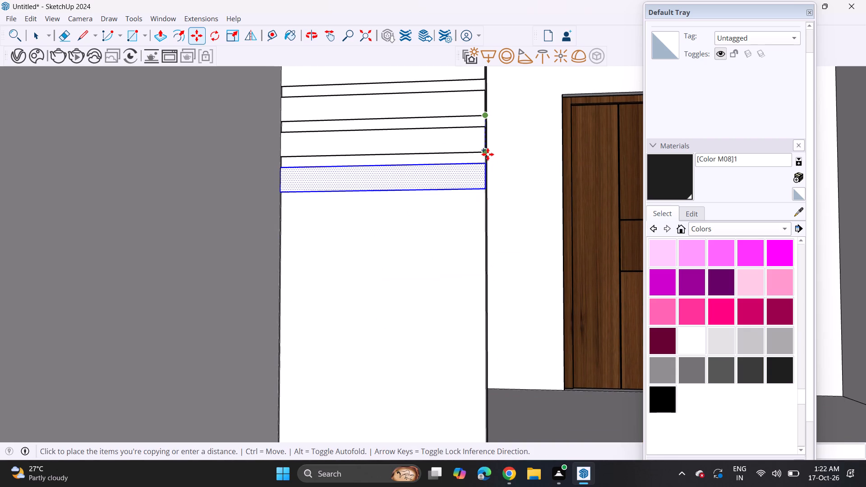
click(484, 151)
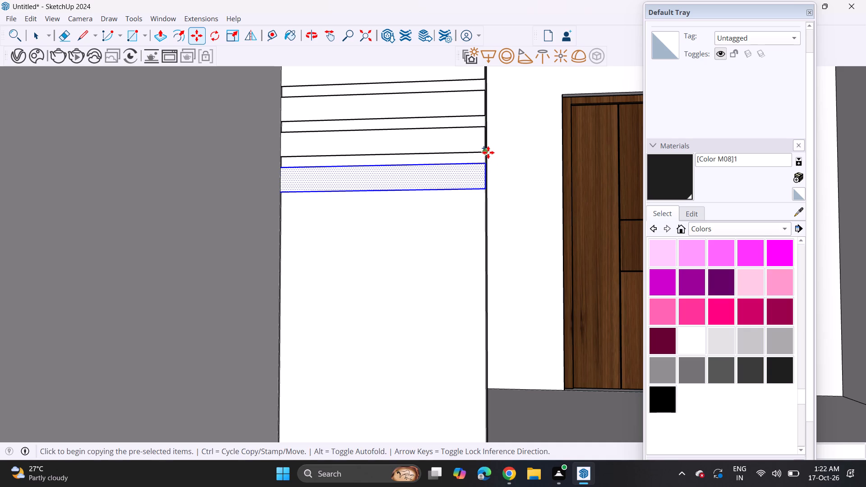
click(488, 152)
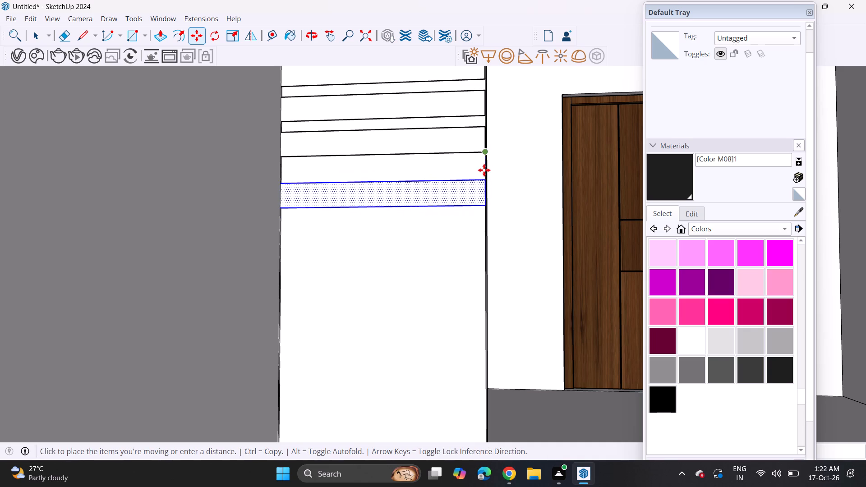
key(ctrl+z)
Copy the lowest strip downward six more times at the same spacing along the wall's edge near the door.
click(484, 151)
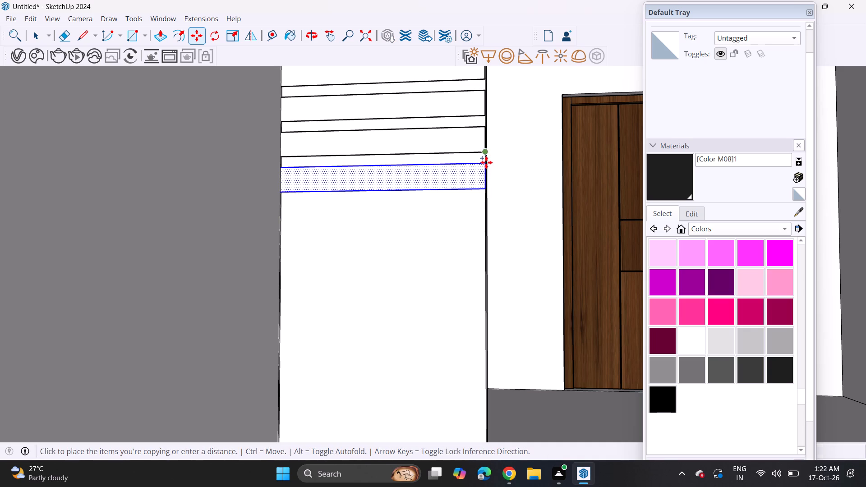
click(487, 184)
ctrl+click(485, 186)
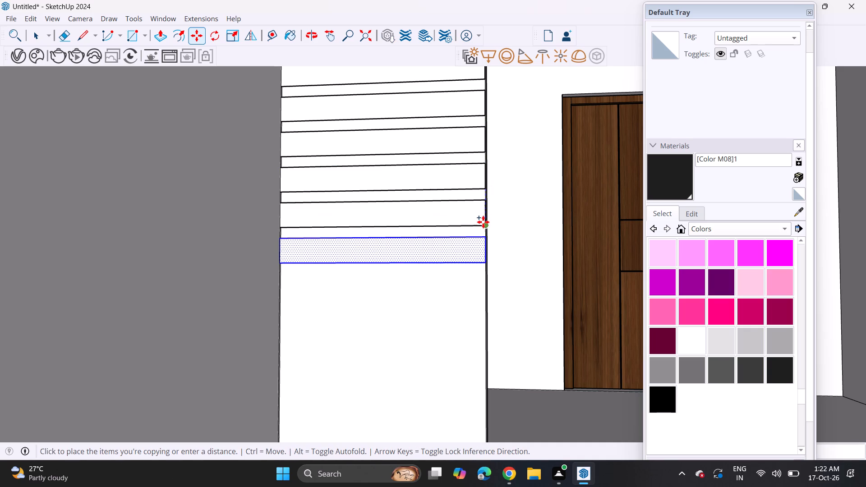
click(483, 222)
click(488, 226)
click(484, 263)
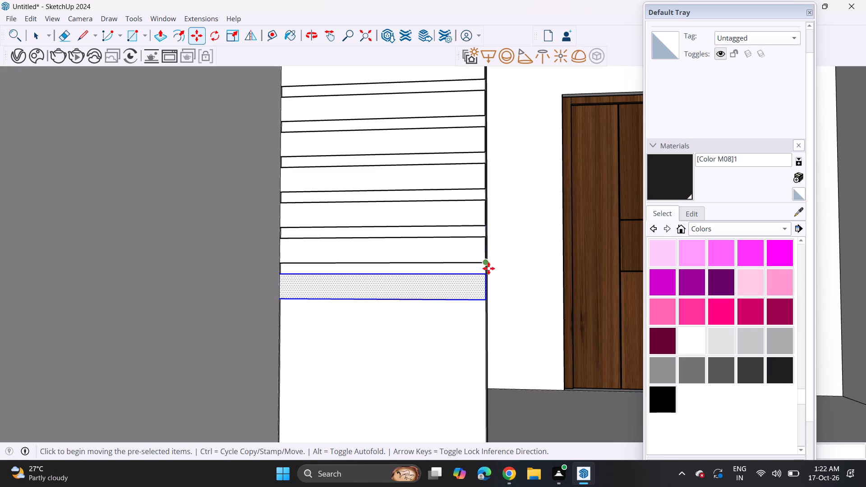
click(484, 261)
click(480, 301)
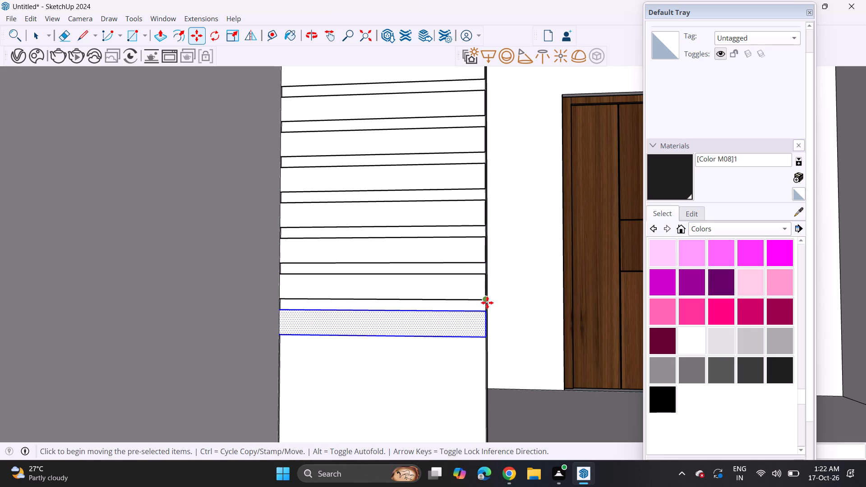
click(485, 300)
click(484, 337)
ctrl+click(488, 338)
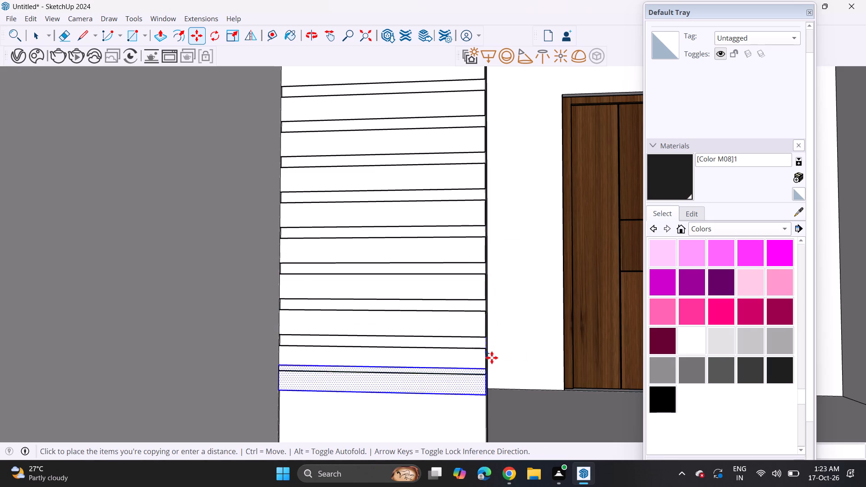
click(483, 375)
Copy the lowest strip downward three more times at the same spacing, ending just above the wall's base.
middle_drag(488, 372, 507, 148)
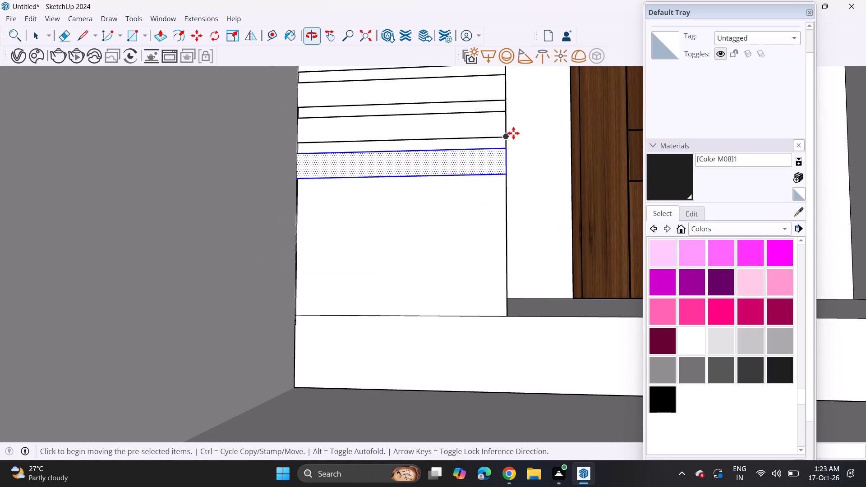
click(506, 137)
click(503, 177)
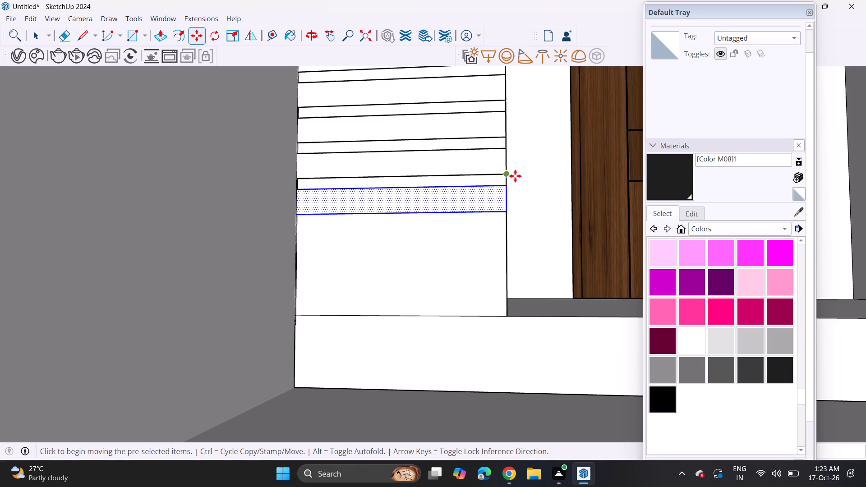
click(507, 174)
click(506, 210)
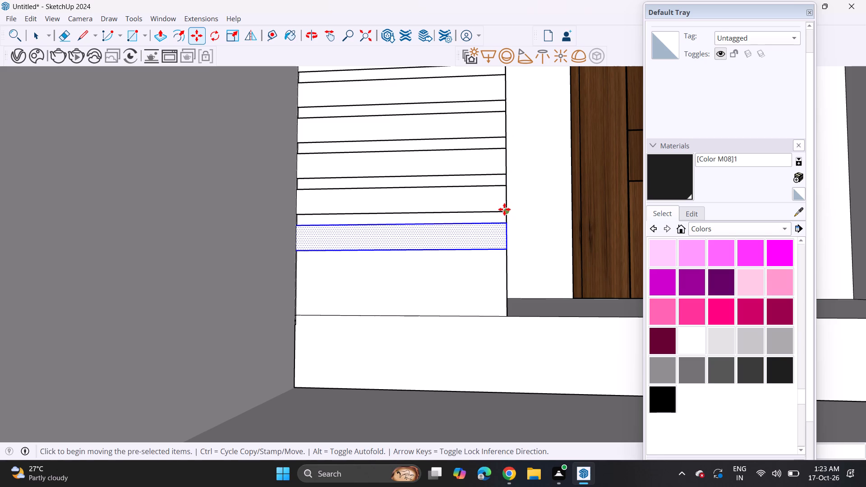
click(504, 209)
click(507, 252)
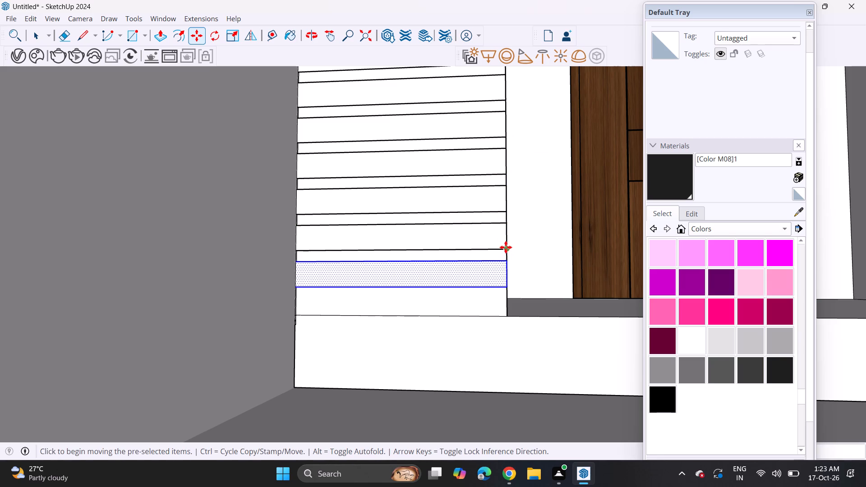
Copy the lowest strip downward once more at the same spacing, reaching the wall's base beside the door.
click(506, 248)
click(504, 289)
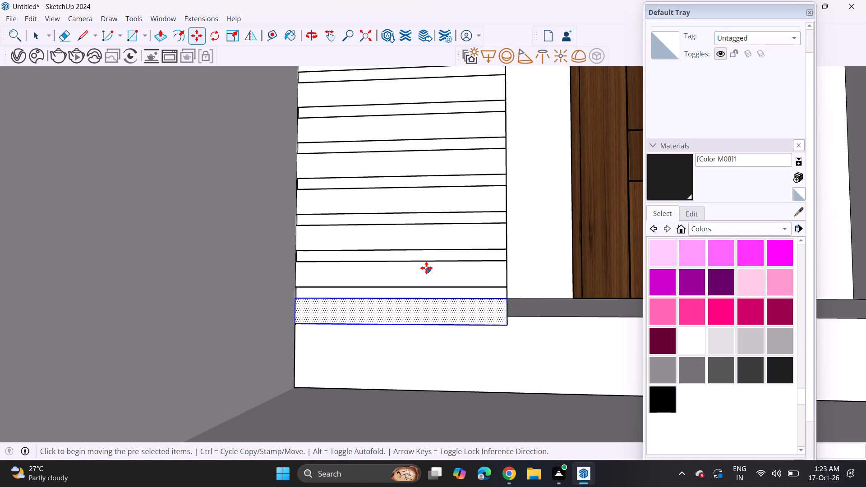
Move the short end edge of the lowest strip beside the floral panel across beneath the panel to the wall's far corner.
scroll(426, 268, down, 13)
middle_drag(387, 231, 501, 280)
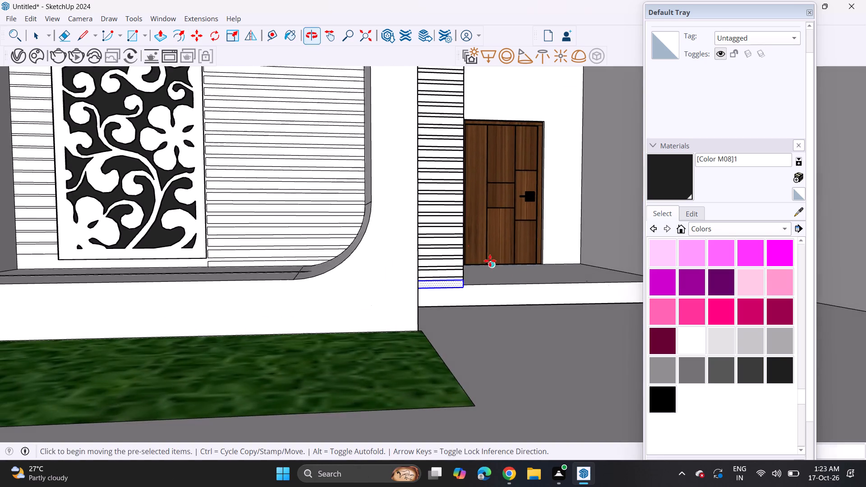
shift+middle_drag(469, 240, 549, 290)
middle_drag(500, 265, 467, 252)
middle_drag(432, 242, 420, 236)
scroll(273, 307, up, 3)
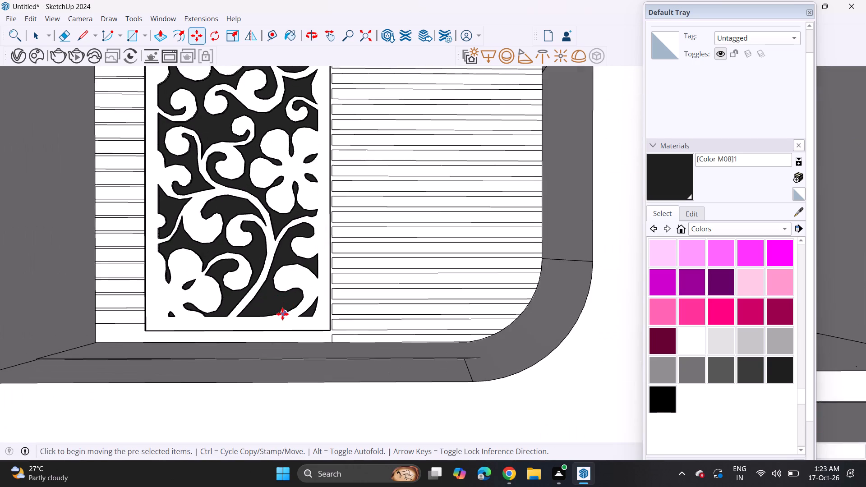
middle_drag(282, 314, 396, 263)
scroll(459, 266, up, 6)
key(space)
click(442, 315)
click(421, 312)
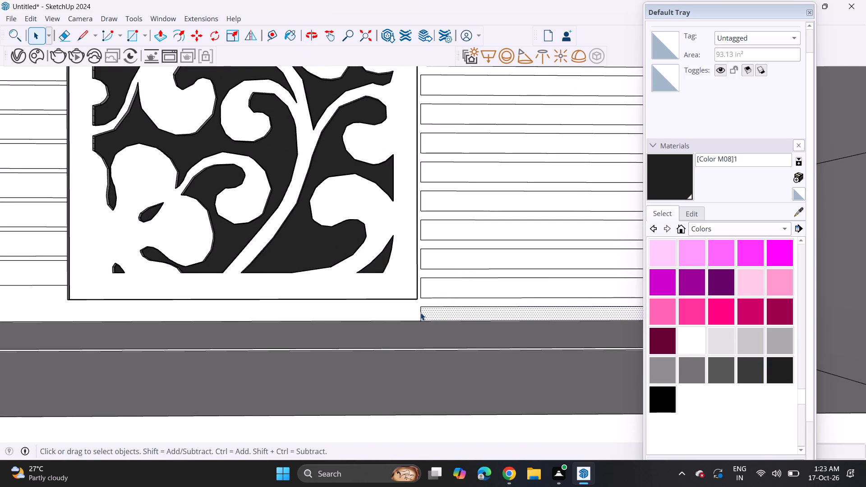
key(m)
click(421, 316)
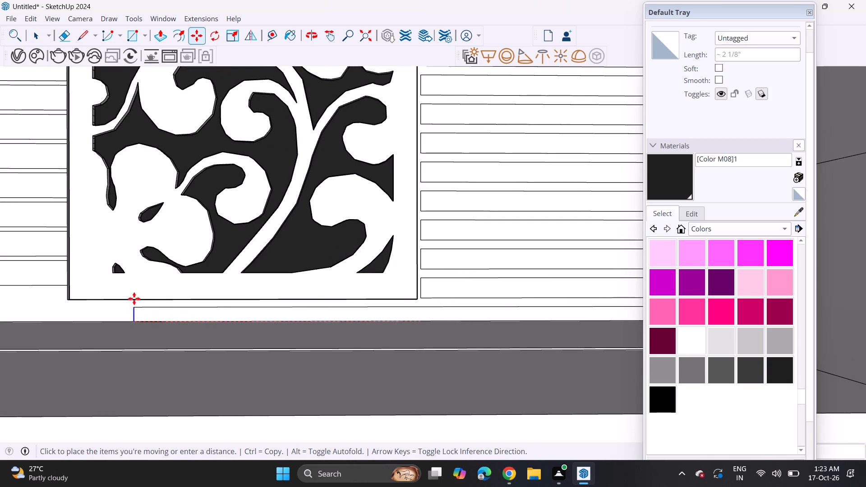
middle_drag(133, 296, 333, 286)
click(174, 286)
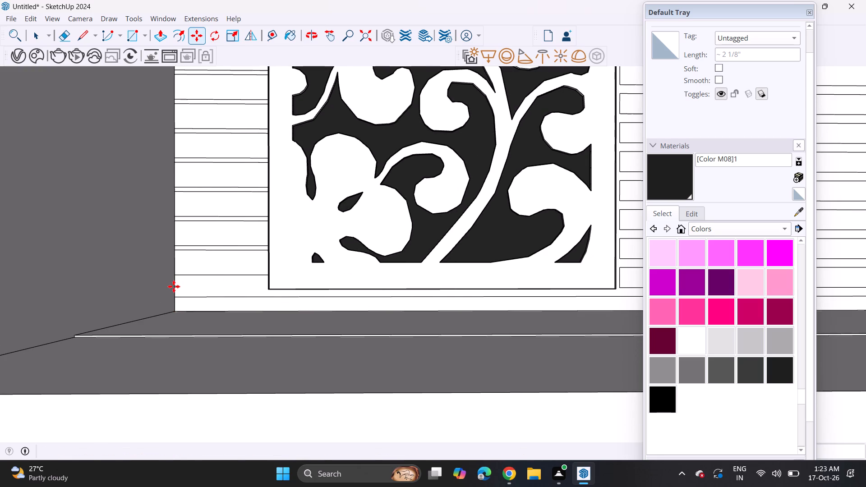
Push/Pull the topmost wide band of the uppermost striped wall slightly outward.
scroll(182, 265, down, 5)
shift+middle_drag(214, 230, 182, 307)
scroll(193, 253, down, 6)
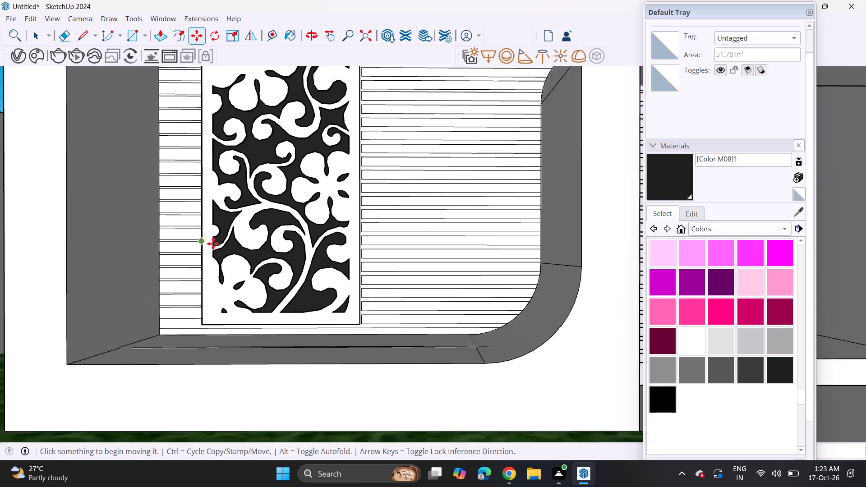
scroll(213, 243, down, 6)
shift+middle_drag(317, 159, 347, 257)
middle_drag(372, 136, 385, 261)
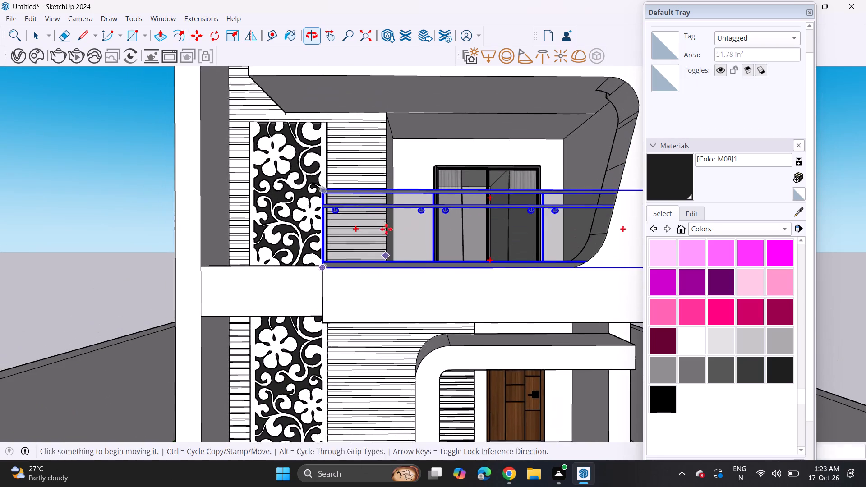
middle_drag(369, 164, 408, 333)
middle_drag(398, 149, 378, 177)
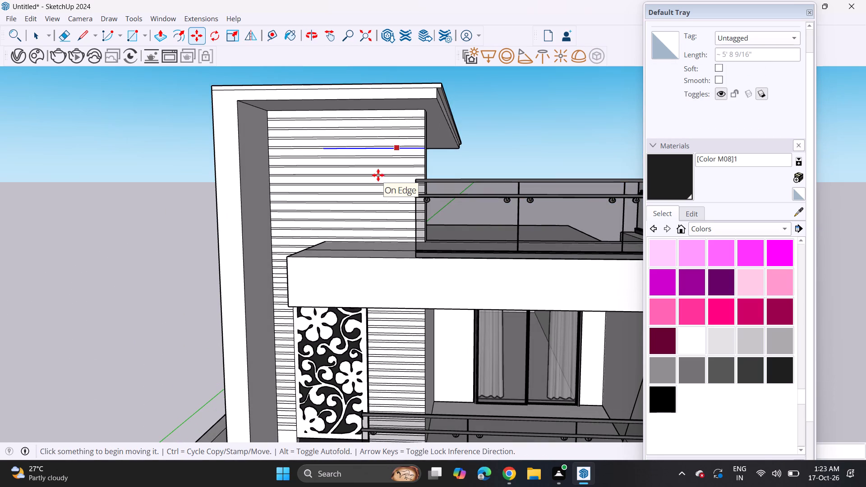
scroll(397, 120, up, 6)
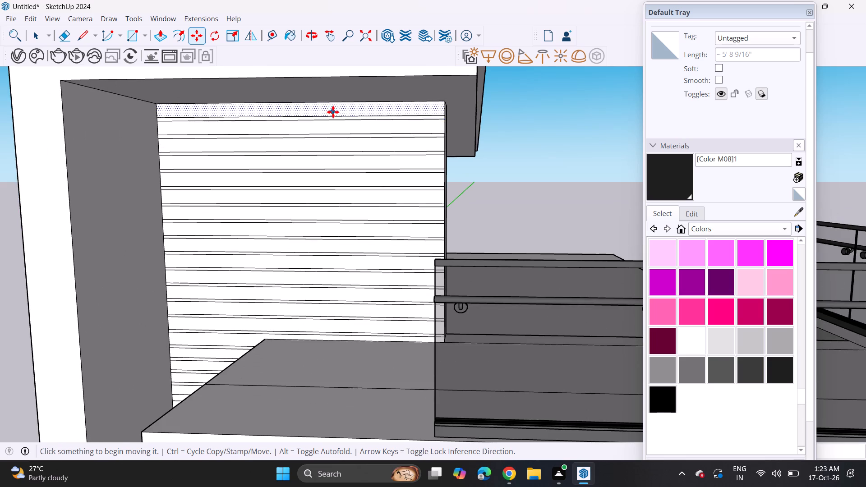
scroll(333, 112, up, 3)
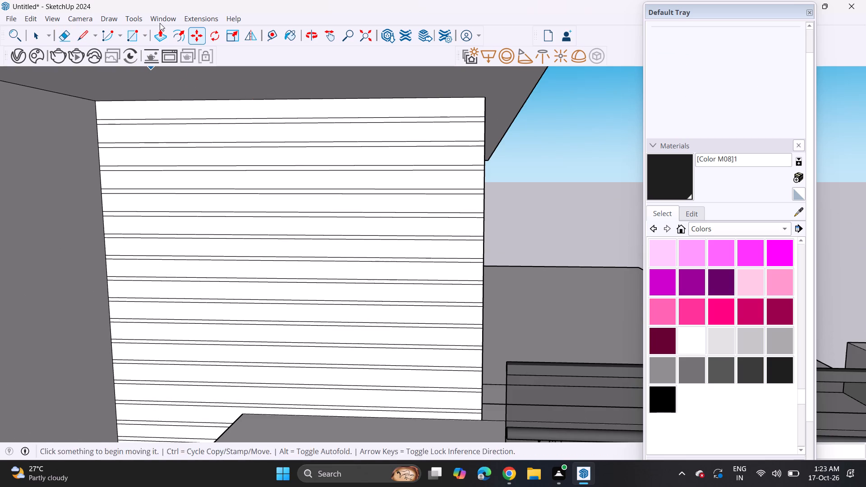
click(156, 29)
middle_drag(457, 127, 320, 140)
scroll(320, 137, up, 6)
click(433, 95)
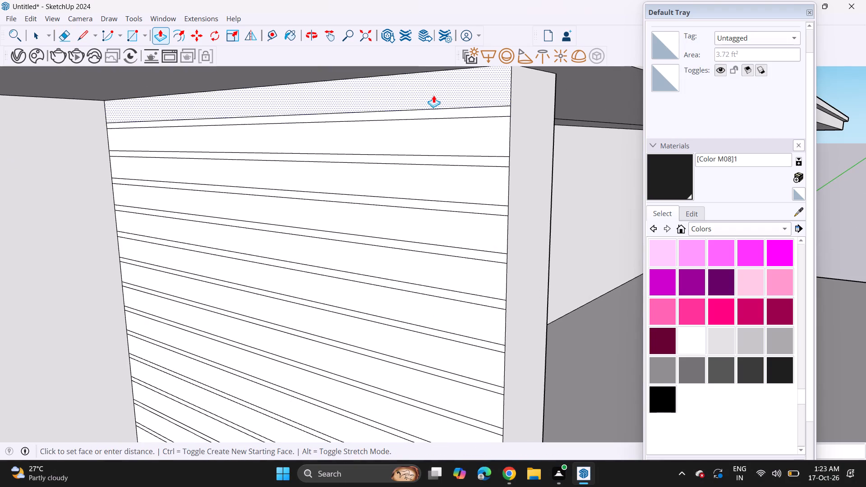
click(428, 93)
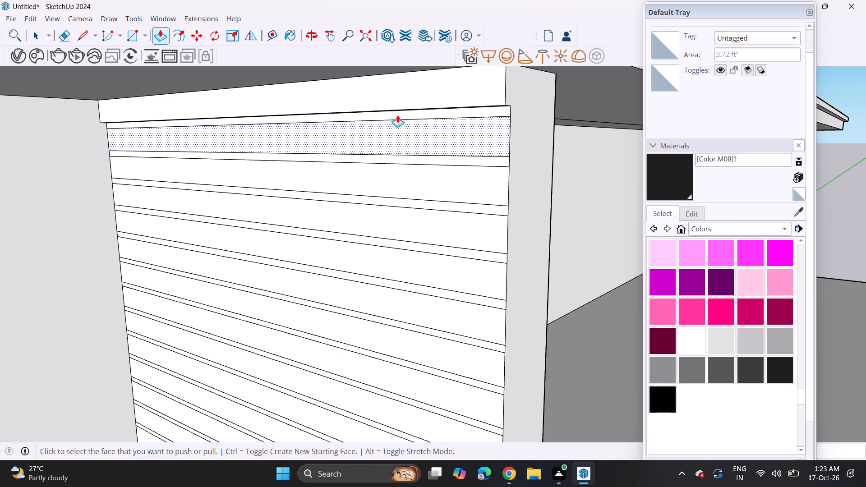
Pull the next eight wide bands below the top one outward by the same distance, leaving the thin strips recessed.
double_click(432, 136)
double_click(438, 170)
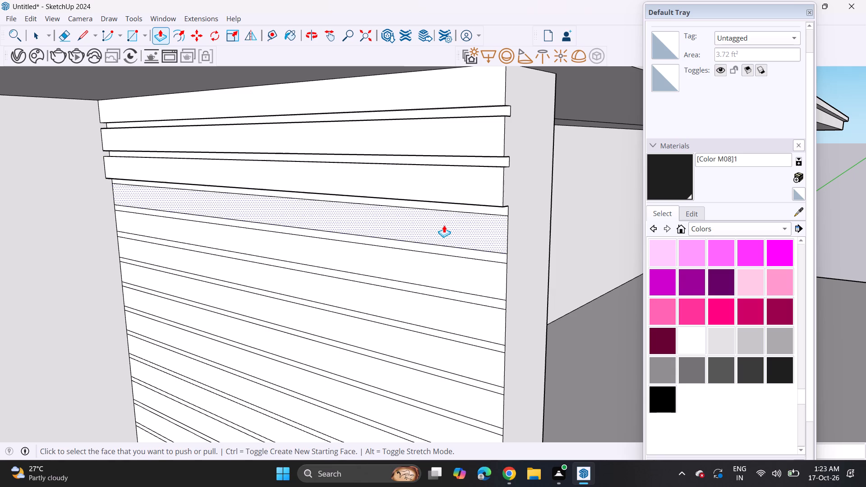
double_click(444, 225)
double_click(470, 277)
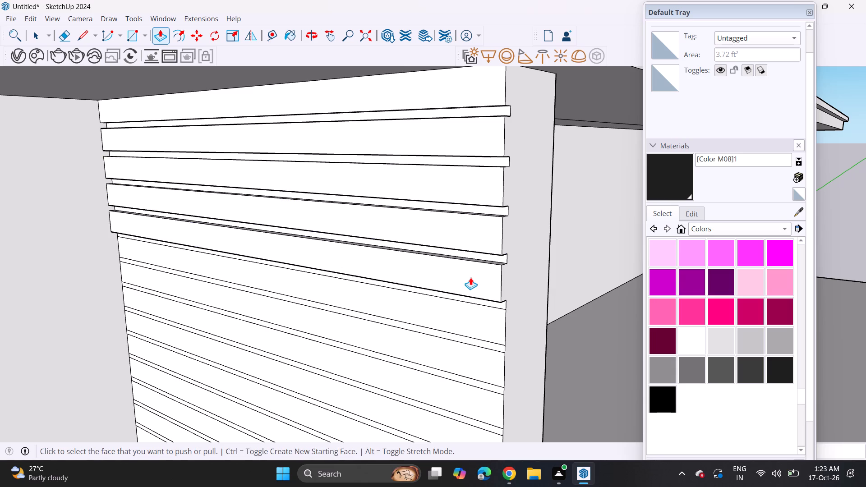
click(480, 316)
click(480, 316)
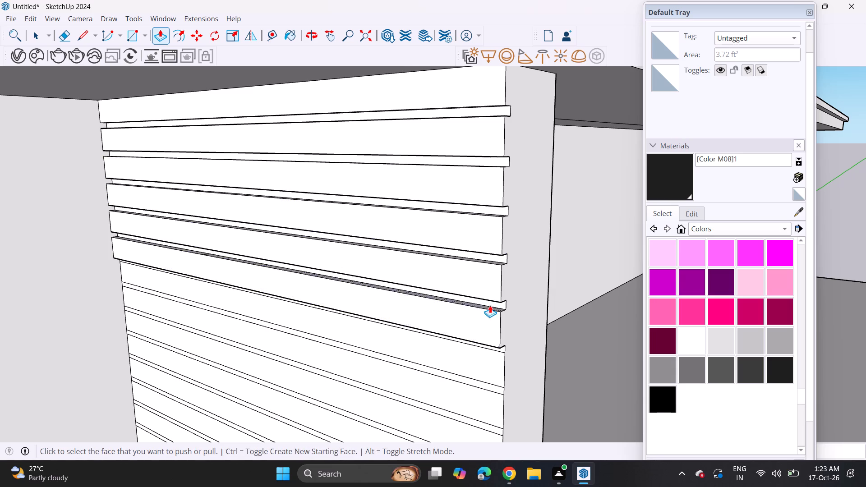
shift+middle_drag(493, 299, 497, 175)
double_click(480, 242)
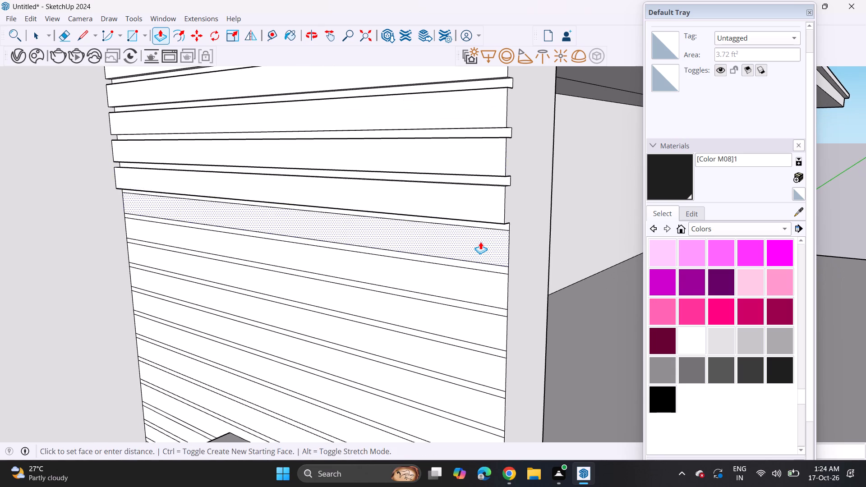
double_click(481, 283)
double_click(475, 319)
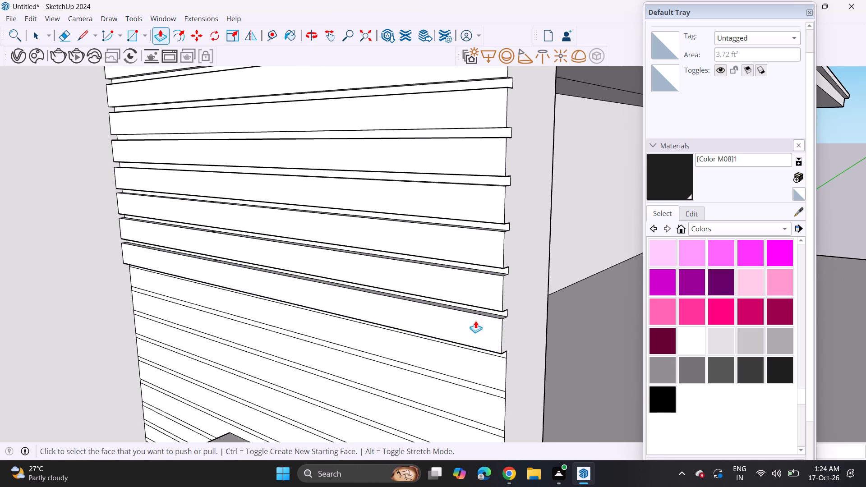
Pull the next six wide bands outward by the same distance, down to the upper balcony floor.
shift+middle_drag(482, 329, 485, 206)
double_click(488, 243)
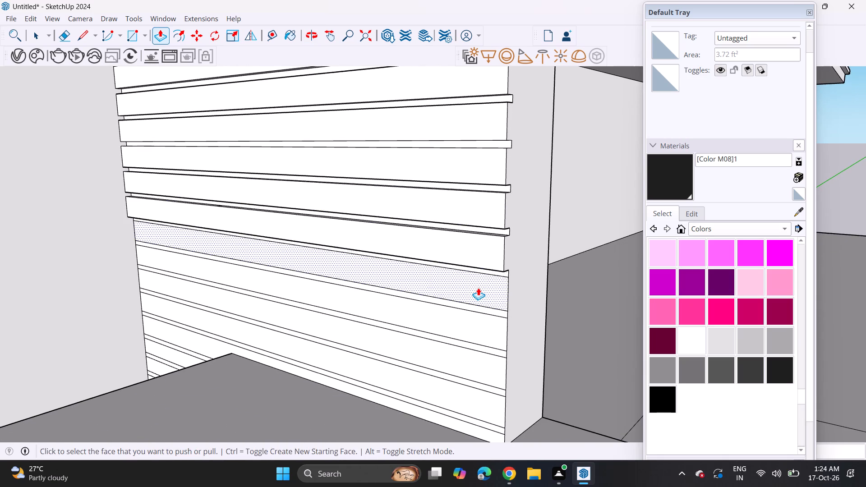
double_click(478, 288)
double_click(470, 328)
double_click(470, 358)
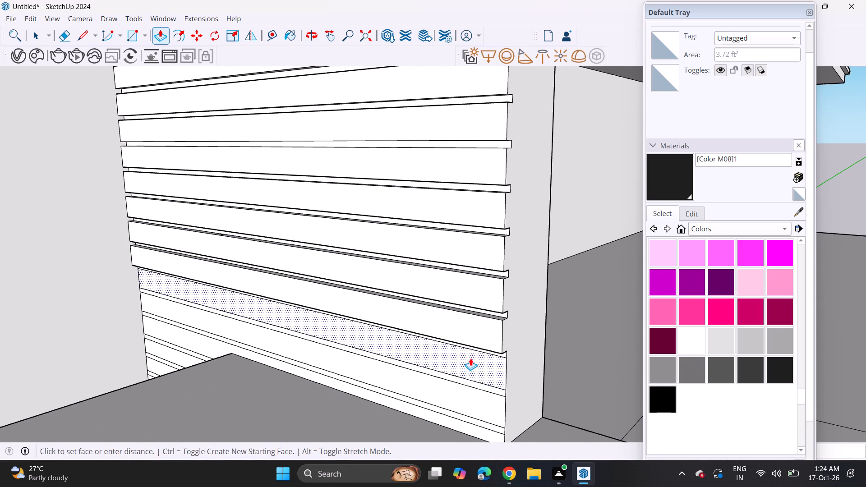
double_click(469, 393)
double_click(456, 427)
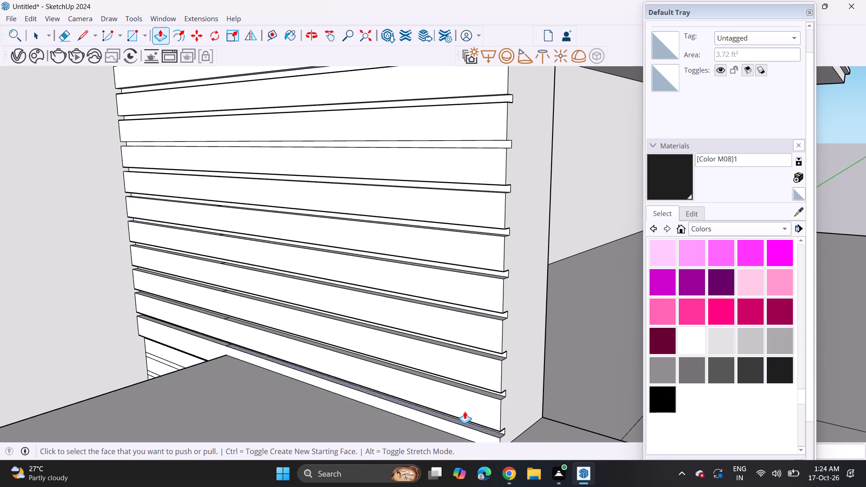
Pull the remaining full-width bands behind the balcony slab outward by the same distance, down to just above the floral panel.
shift+middle_drag(465, 411, 843, 93)
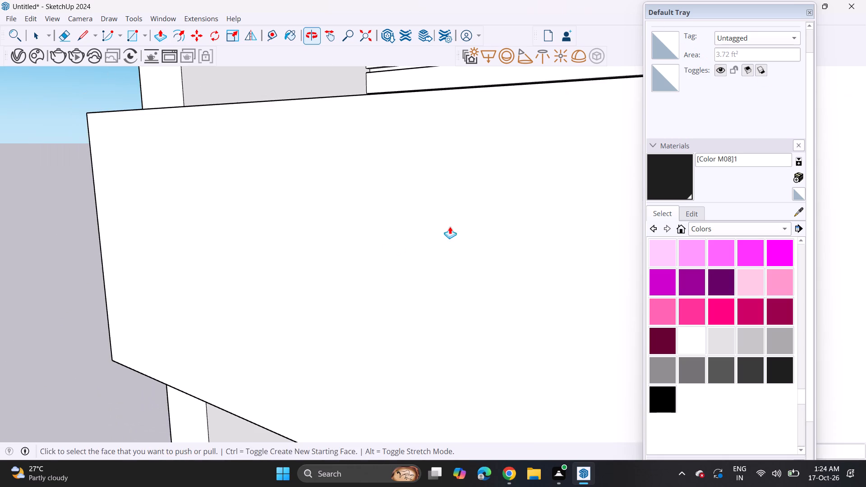
middle_drag(391, 239, 602, 224)
shift+middle_drag(417, 251, 751, 289)
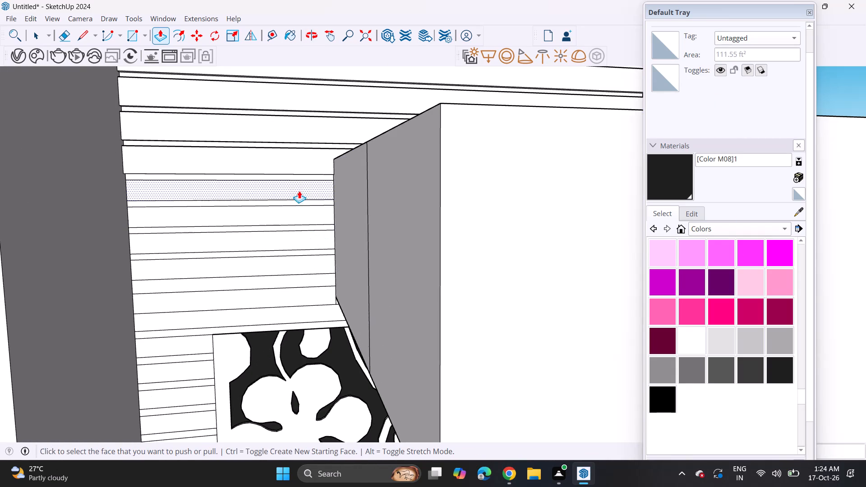
double_click(295, 184)
double_click(295, 212)
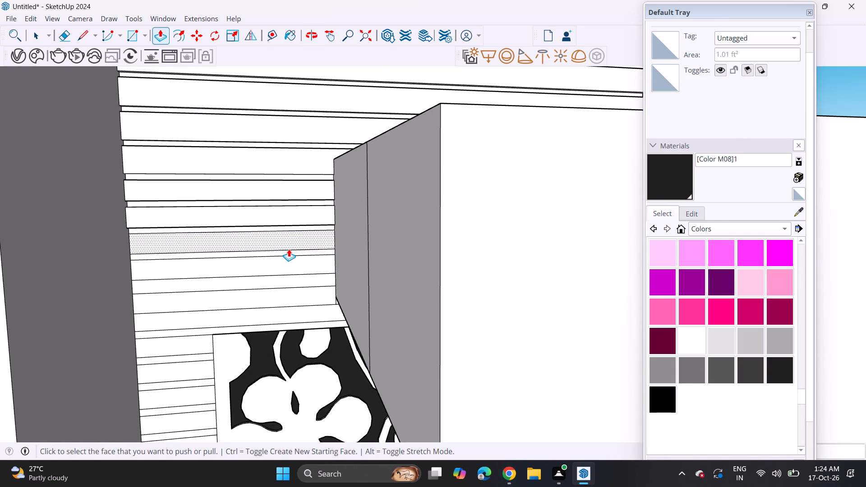
double_click(289, 244)
double_click(295, 262)
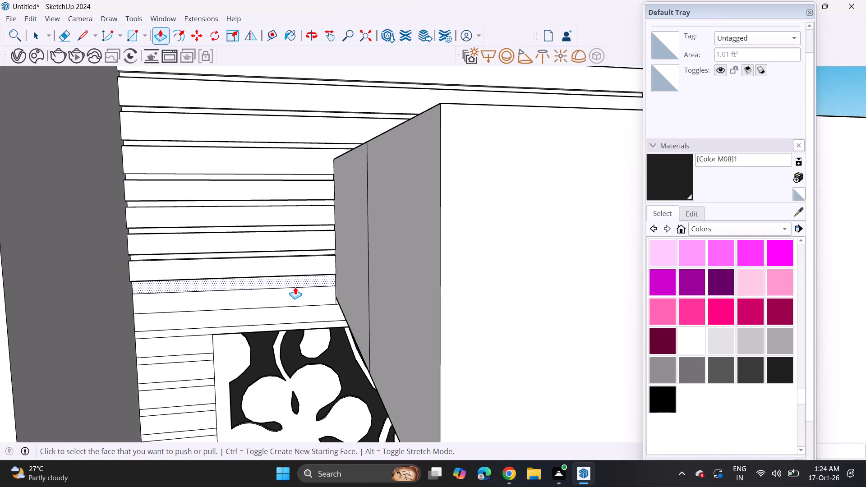
double_click(294, 295)
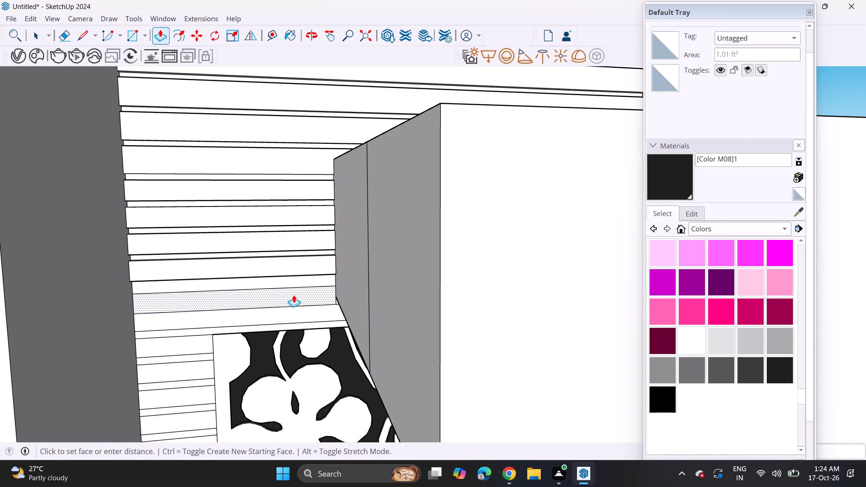
shift+middle_drag(294, 295, 206, 137)
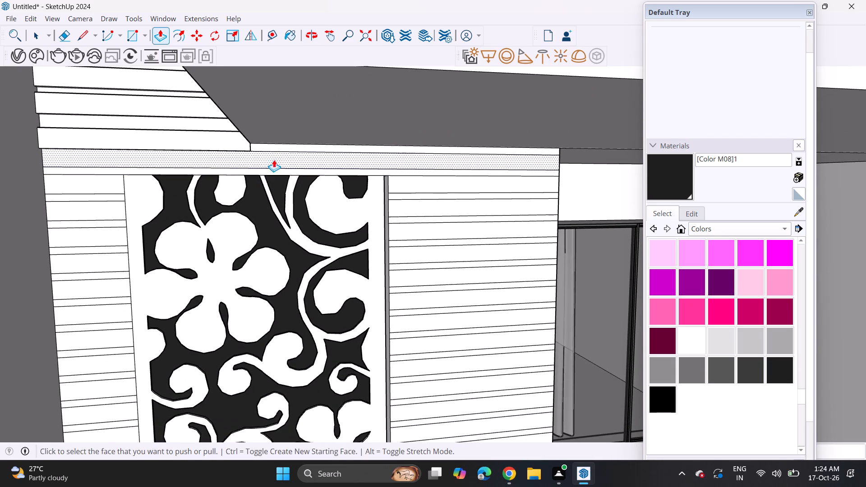
double_click(277, 155)
Pull out the topmost bands flanking the floral panel by the same distance, three on the window side and two on the outer side.
double_click(400, 181)
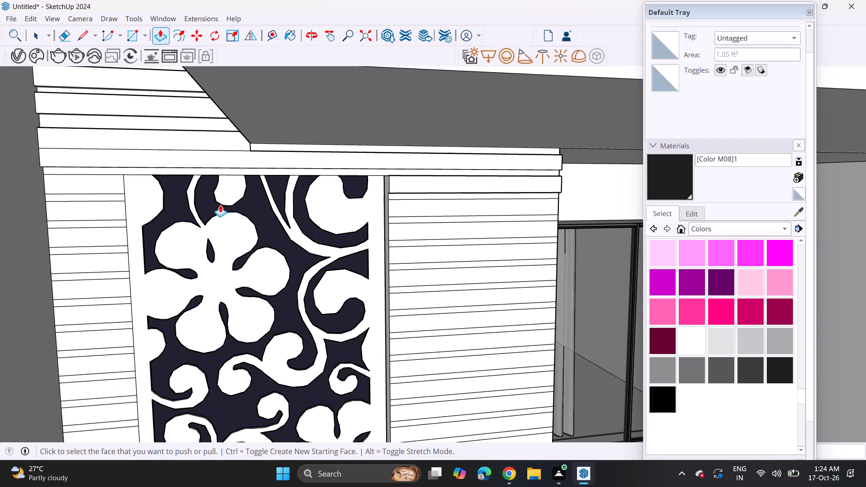
double_click(109, 185)
double_click(106, 207)
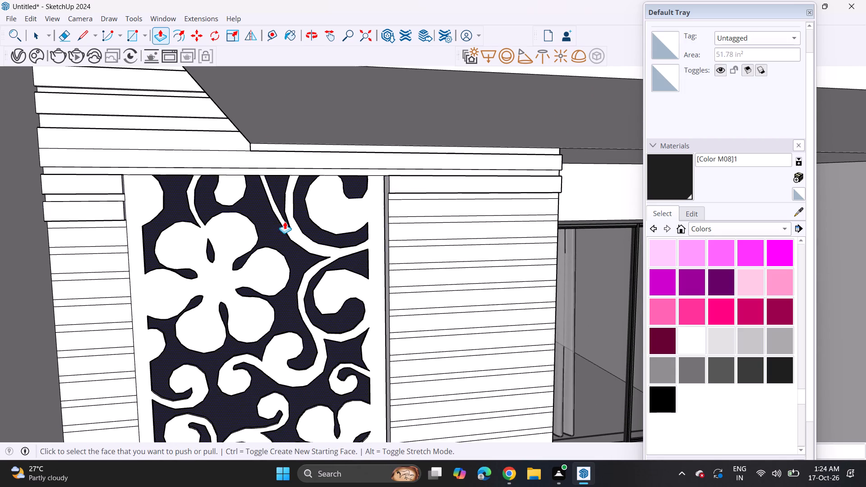
double_click(401, 204)
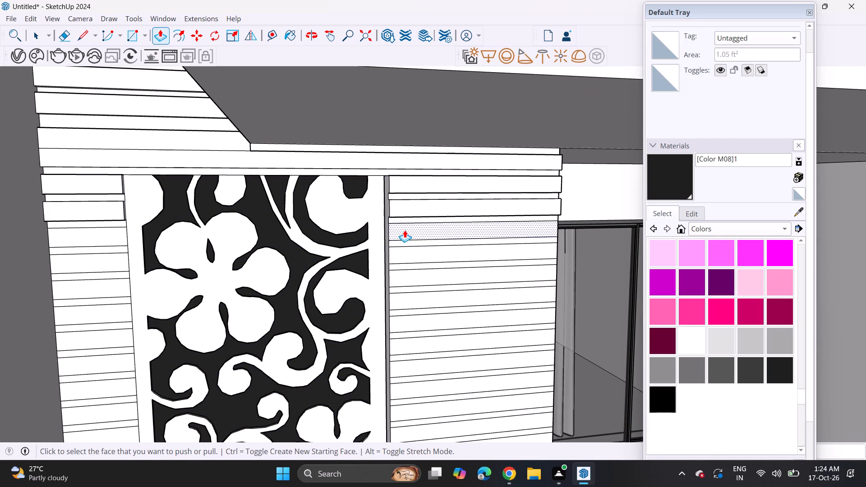
middle_drag(407, 221, 397, 183)
scroll(423, 170, up, 6)
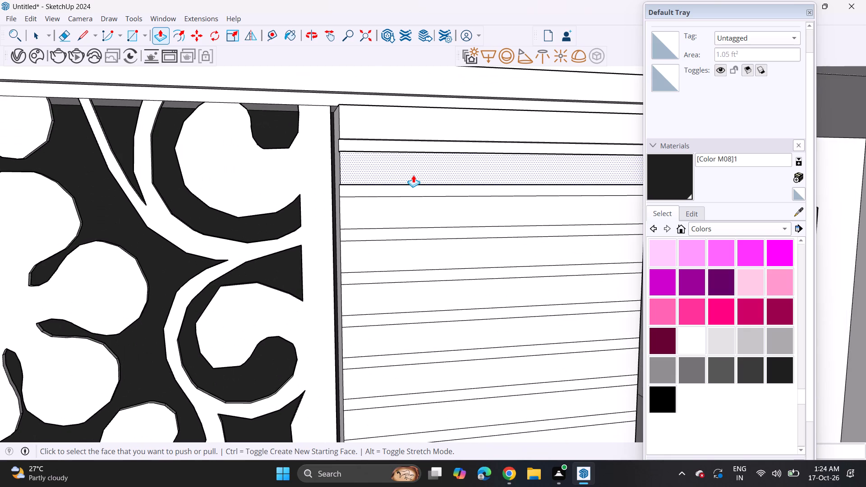
key(ctrl+z)
scroll(413, 175, down, 3)
double_click(413, 175)
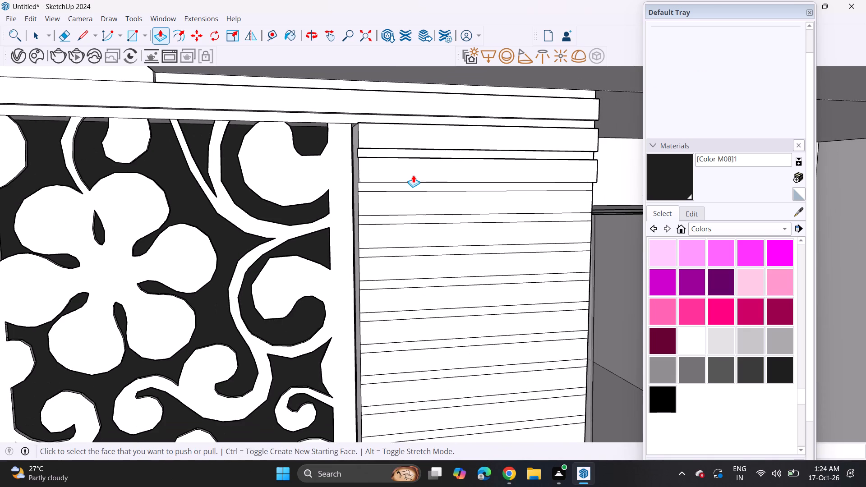
double_click(409, 194)
Pull the next wide bands down the upper half of the floral panel's outer side outward by the same distance.
shift+middle_drag(409, 194, 460, 198)
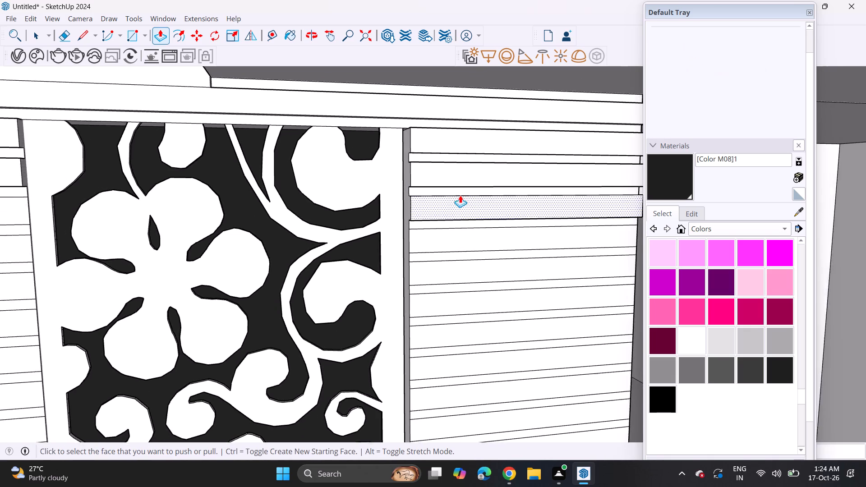
scroll(460, 195, down, 5)
double_click(161, 212)
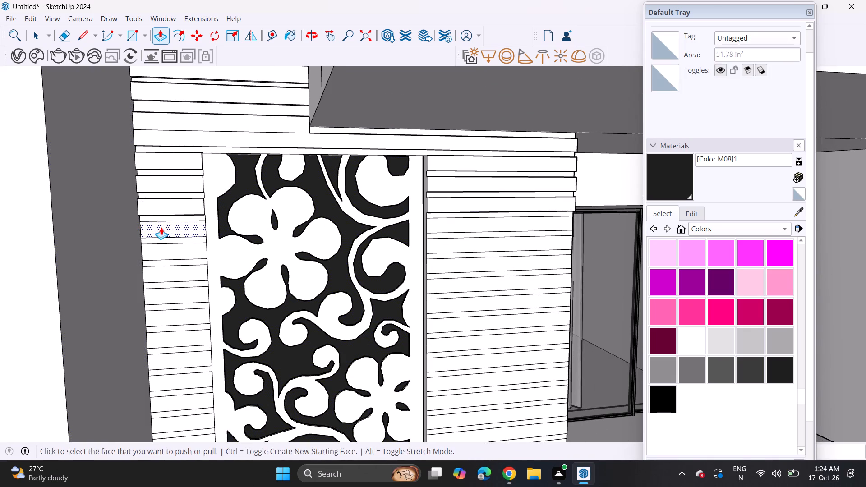
double_click(161, 227)
double_click(161, 245)
double_click(167, 269)
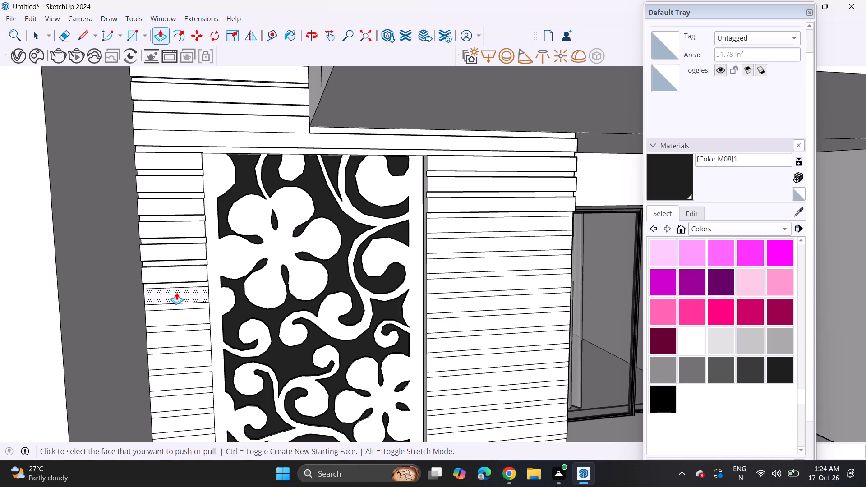
double_click(176, 292)
click(177, 316)
click(177, 316)
double_click(176, 340)
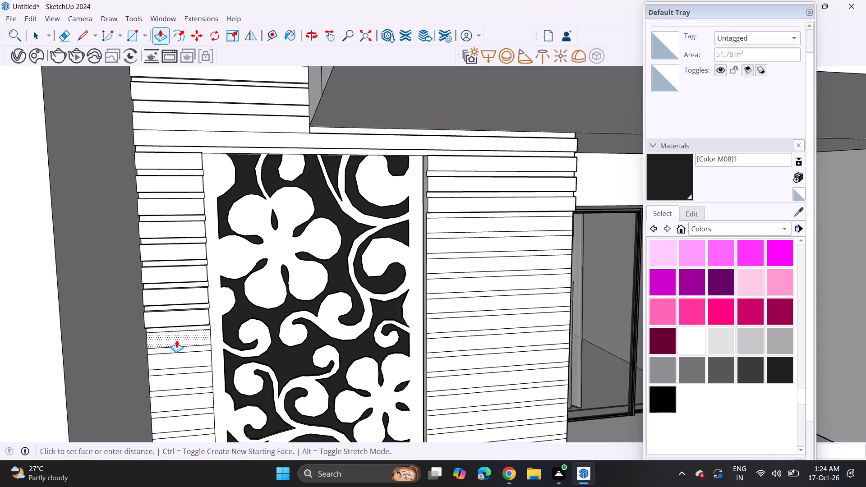
double_click(178, 357)
double_click(183, 377)
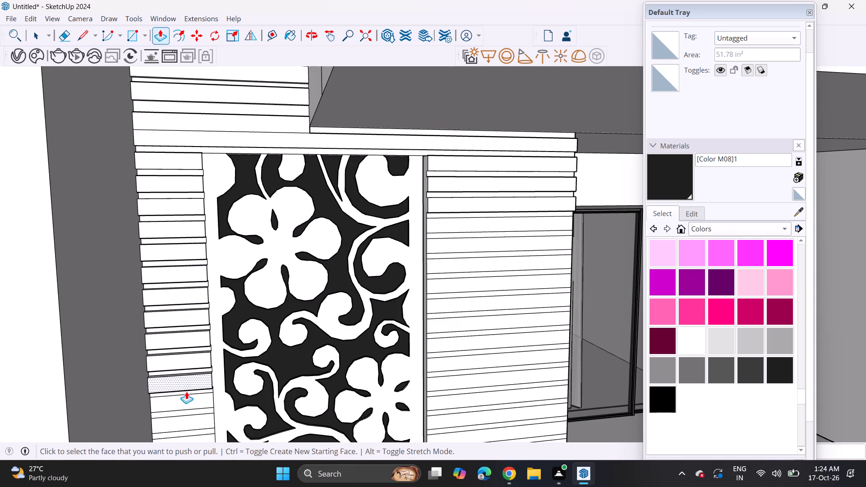
Pull the remaining wide bands on the panel's outer side outward by the same distance, leaving the plain bottom piece above the parapet flat.
shift+middle_drag(188, 389, 189, 189)
double_click(194, 207)
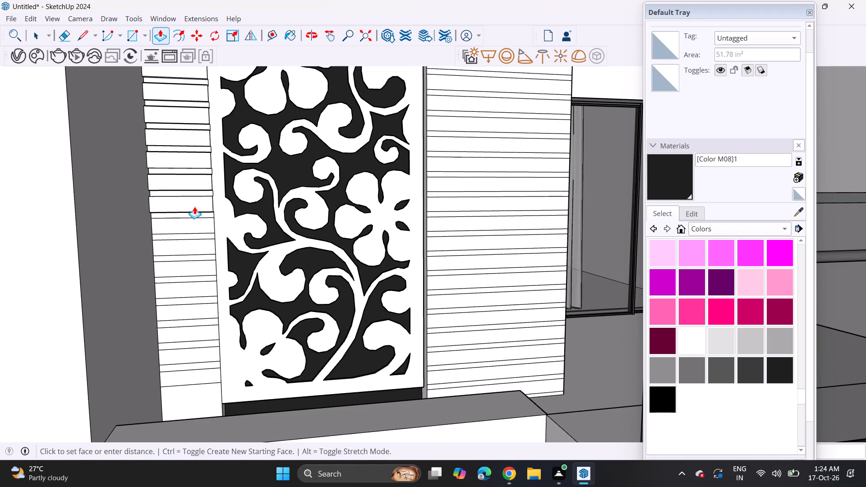
double_click(199, 225)
double_click(197, 242)
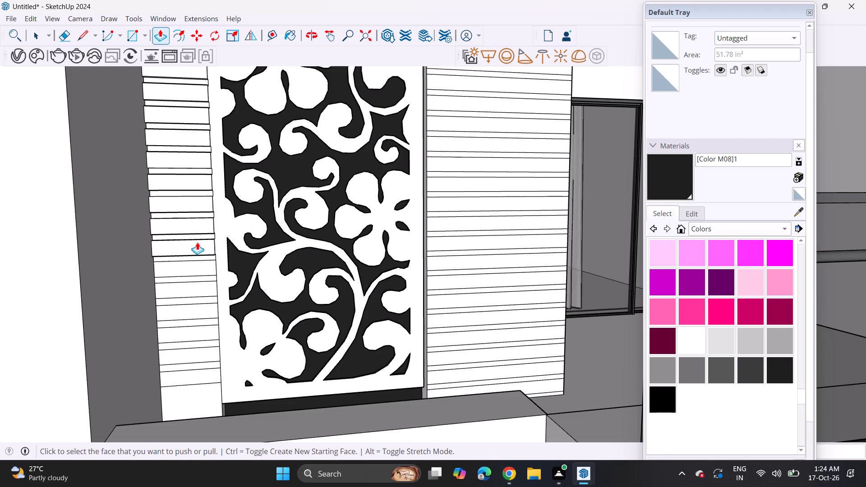
double_click(194, 263)
double_click(194, 287)
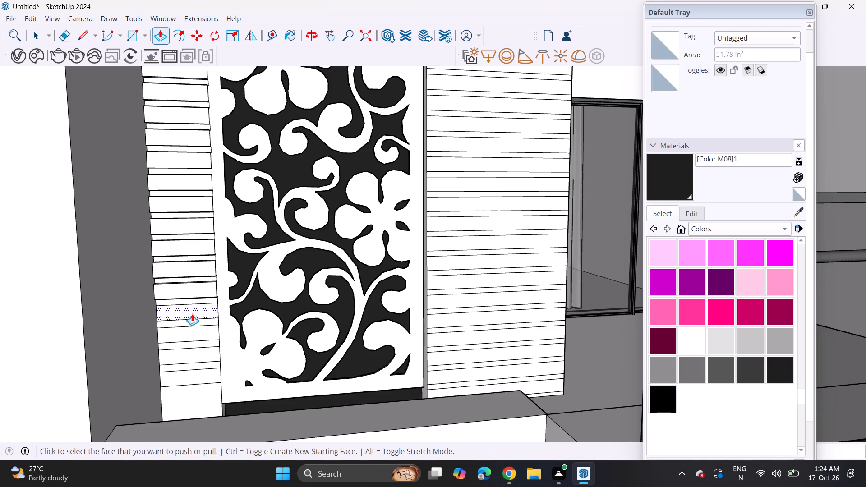
double_click(192, 313)
double_click(190, 335)
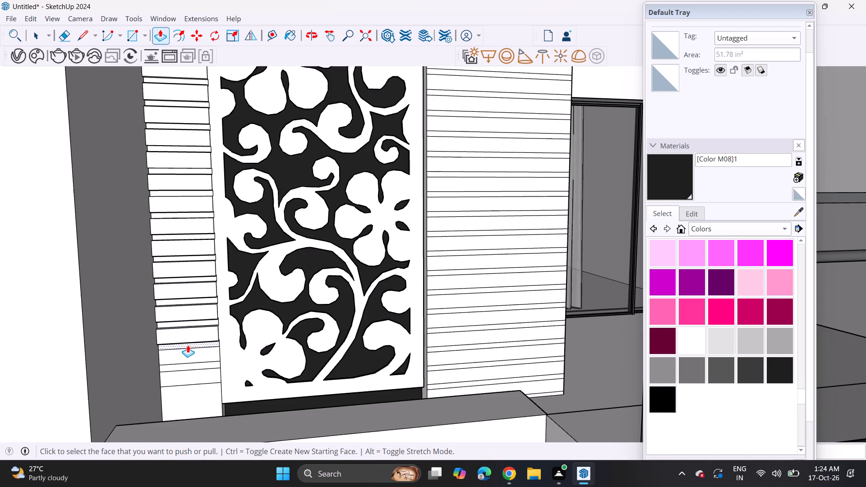
double_click(189, 349)
double_click(190, 373)
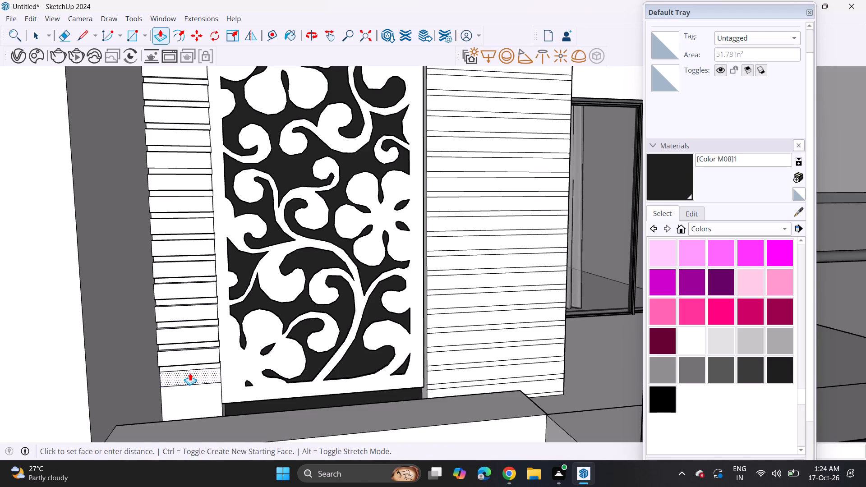
double_click(194, 396)
key(ctrl+z)
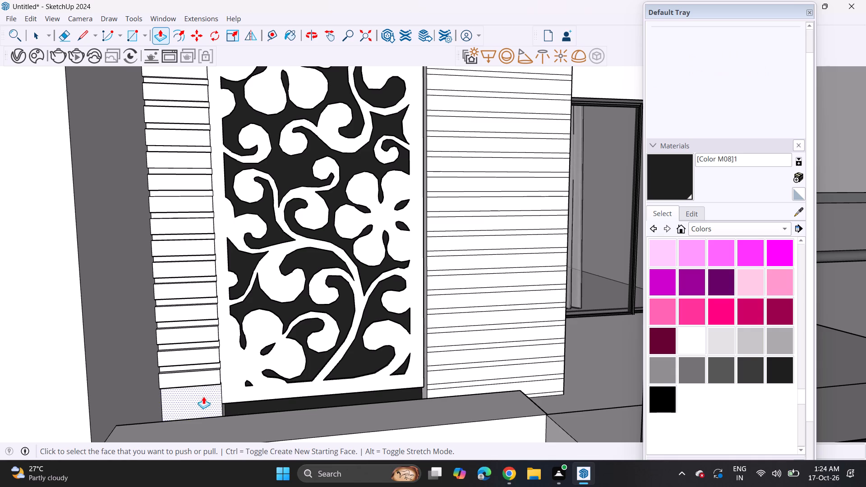
Pull the four lowest wide bands on the panel's window side outward by the same distance, keeping the thin strips recessed.
shift+middle_drag(216, 389, 52, 391)
middle_drag(232, 373, 272, 379)
scroll(337, 393, up, 2)
double_click(337, 399)
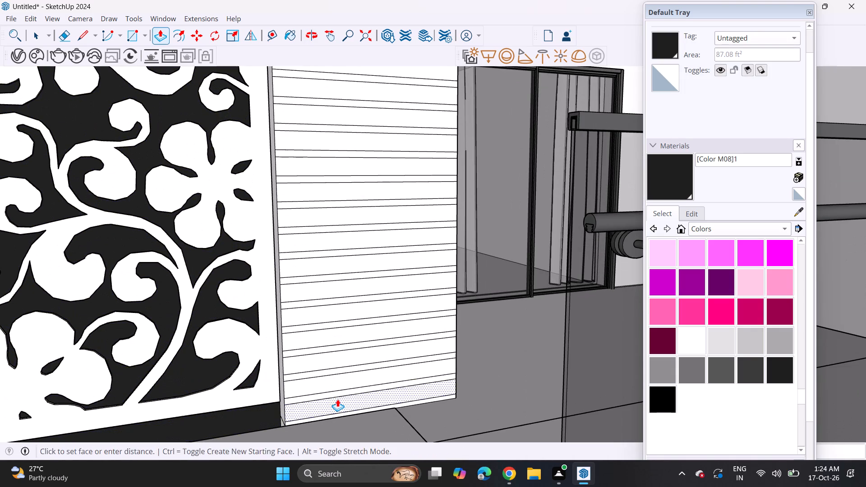
double_click(347, 378)
double_click(352, 357)
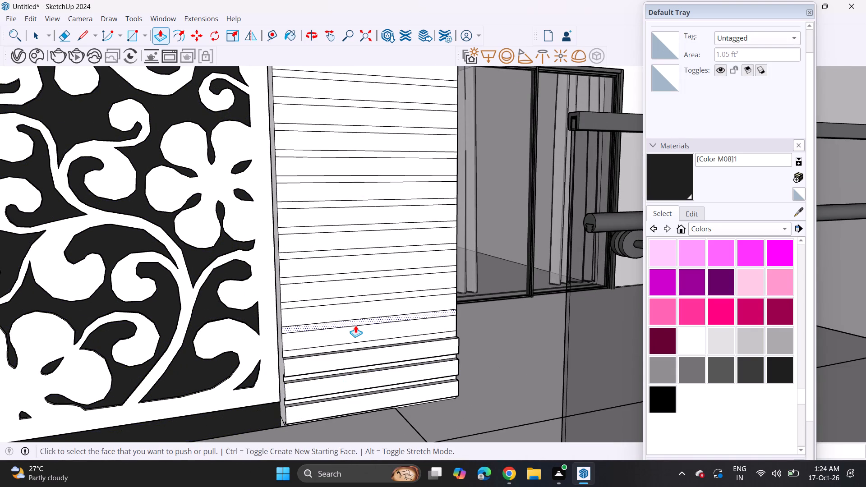
double_click(355, 325)
key(ctrl+z)
double_click(353, 337)
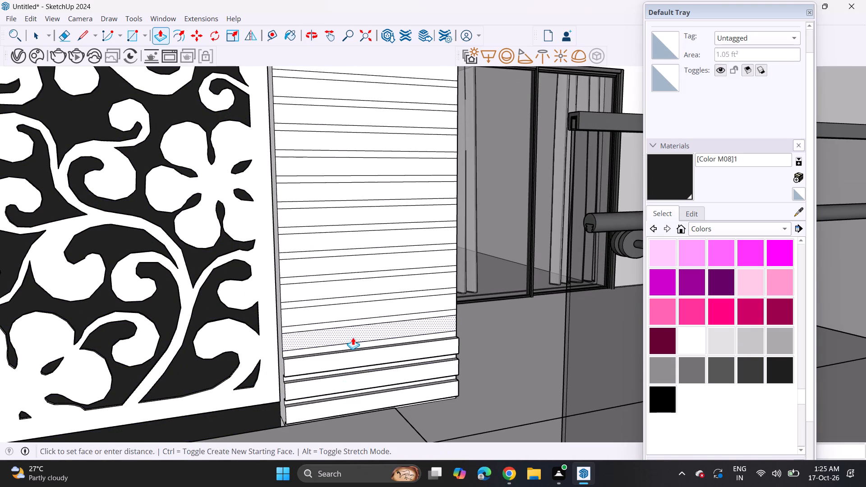
Working upward on the window side, pull the next seven wide bands outward by the same distance.
double_click(352, 308)
double_click(352, 285)
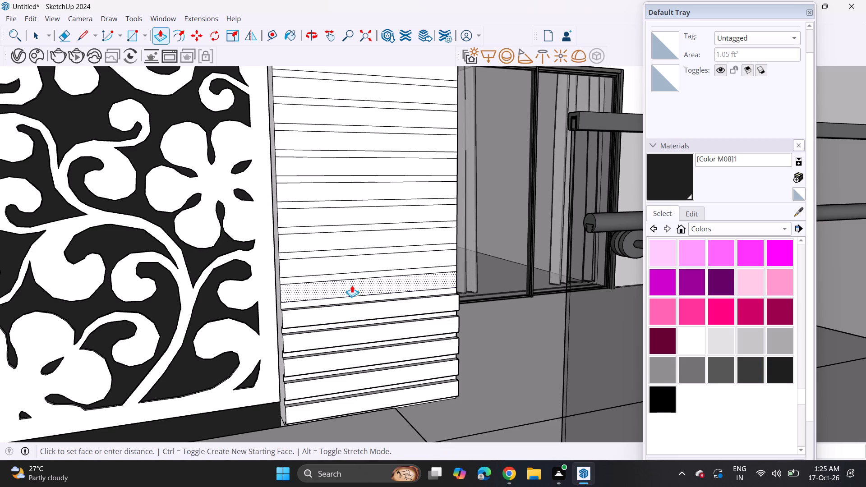
double_click(350, 264)
double_click(352, 235)
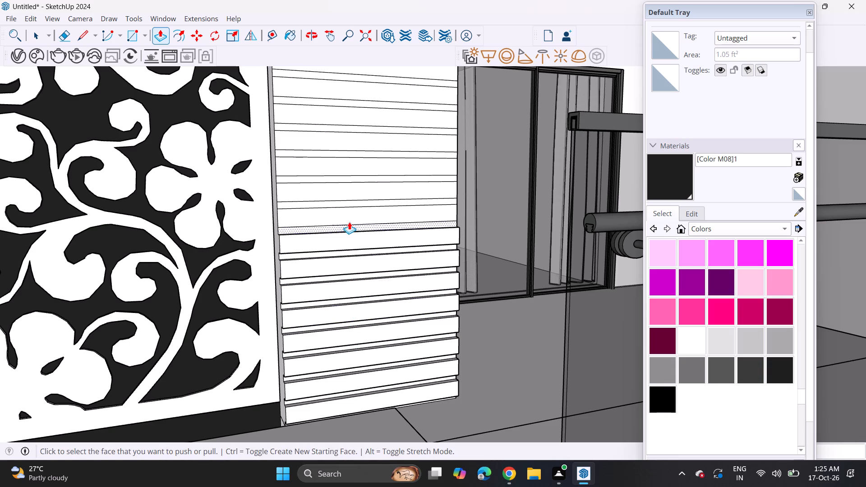
double_click(348, 220)
double_click(352, 190)
double_click(351, 163)
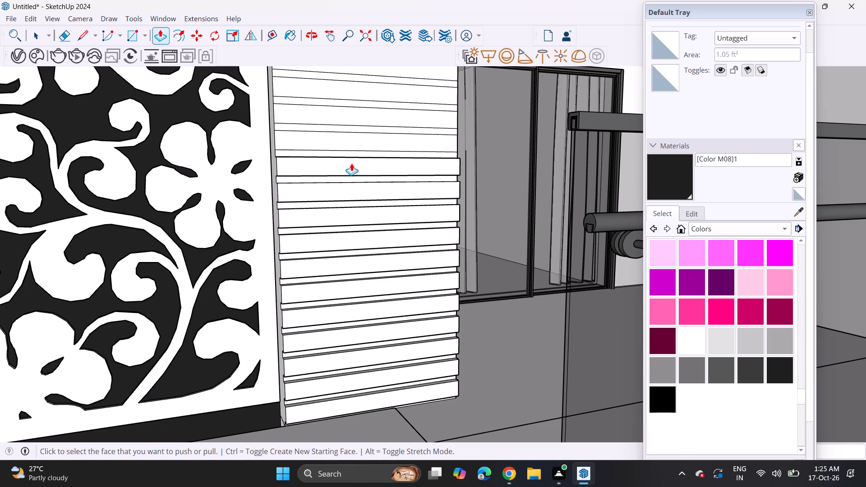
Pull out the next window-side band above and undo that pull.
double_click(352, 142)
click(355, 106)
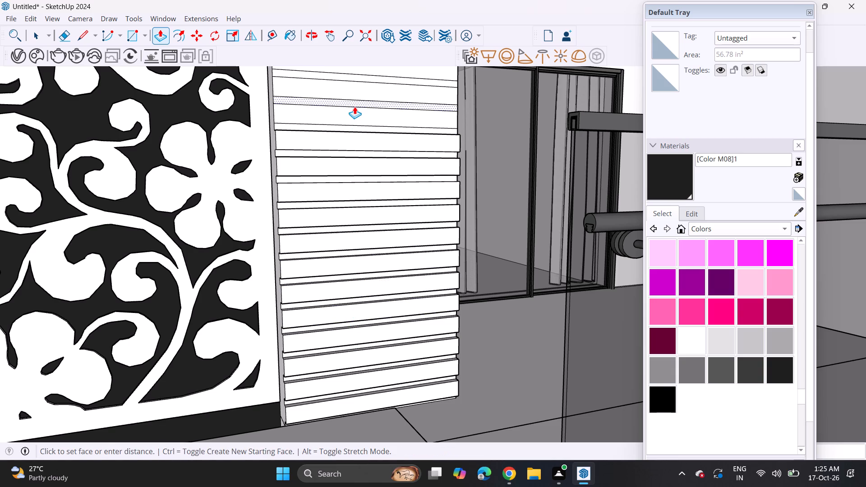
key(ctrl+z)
Starting one band above the last raised one, pull the upper window-side bands outward to match, up to the raised topmost bands.
double_click(354, 110)
shift+middle_drag(360, 100, 373, 132)
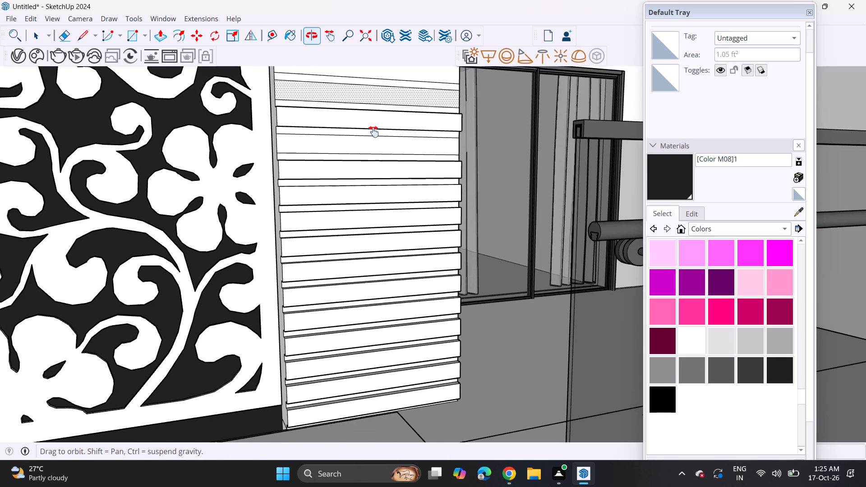
shift+middle_drag(373, 132, 382, 195)
triple_click(373, 181)
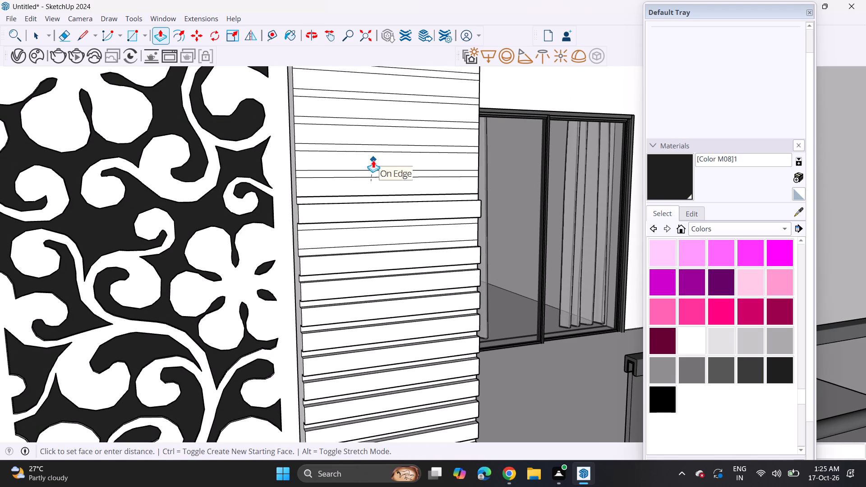
key(Escape)
double_click(375, 161)
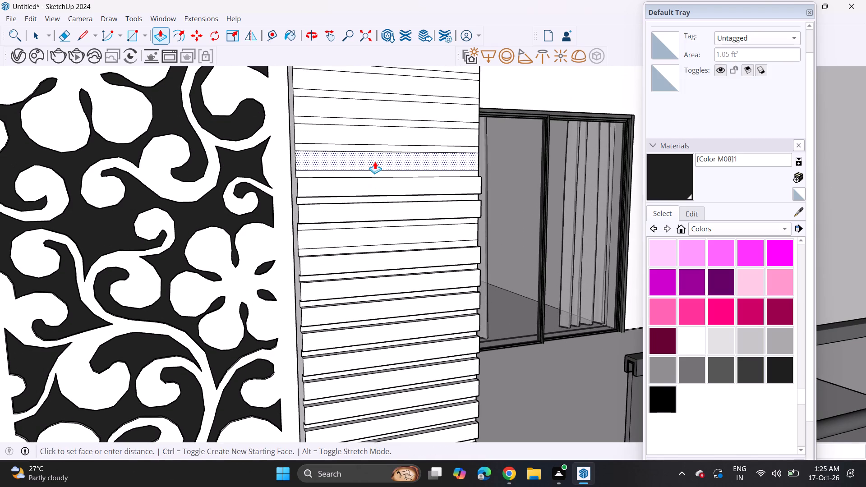
key(ctrl+z)
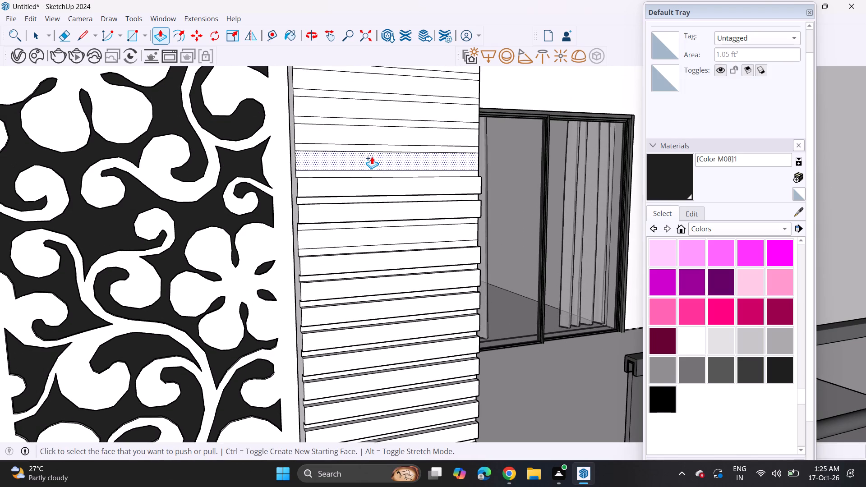
click(372, 156)
click(374, 181)
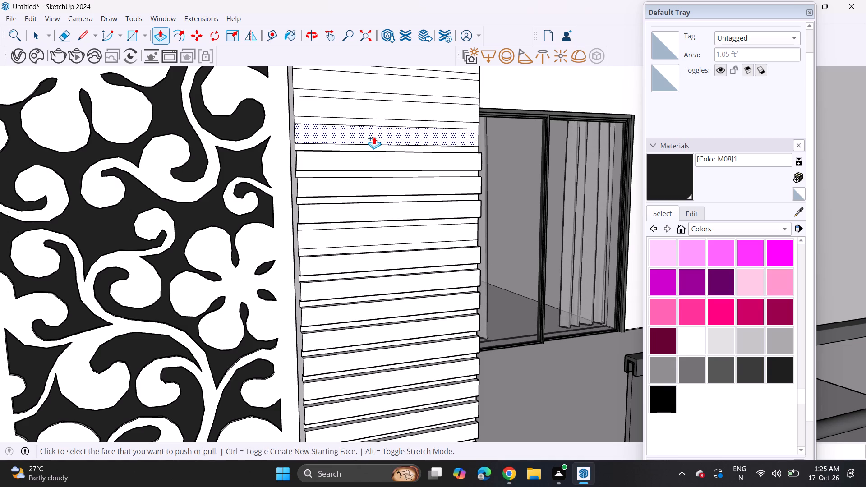
double_click(374, 137)
double_click(376, 110)
middle_drag(380, 69, 383, 107)
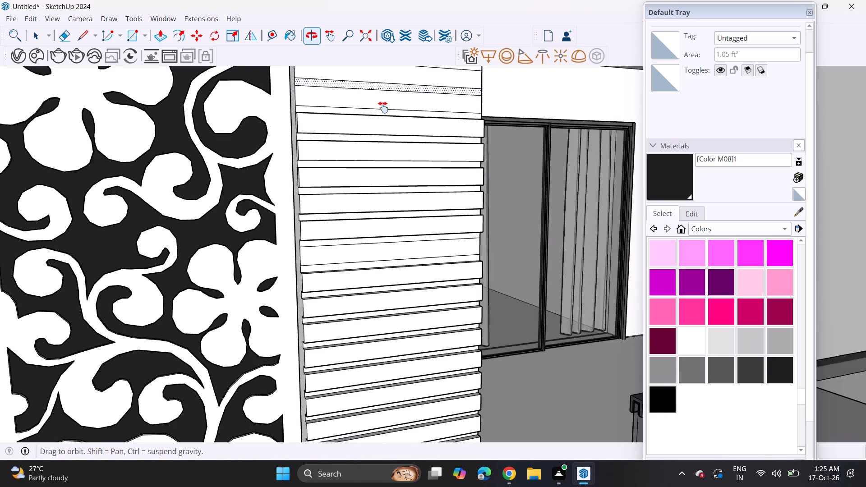
middle_drag(383, 107, 386, 180)
double_click(388, 190)
double_click(384, 161)
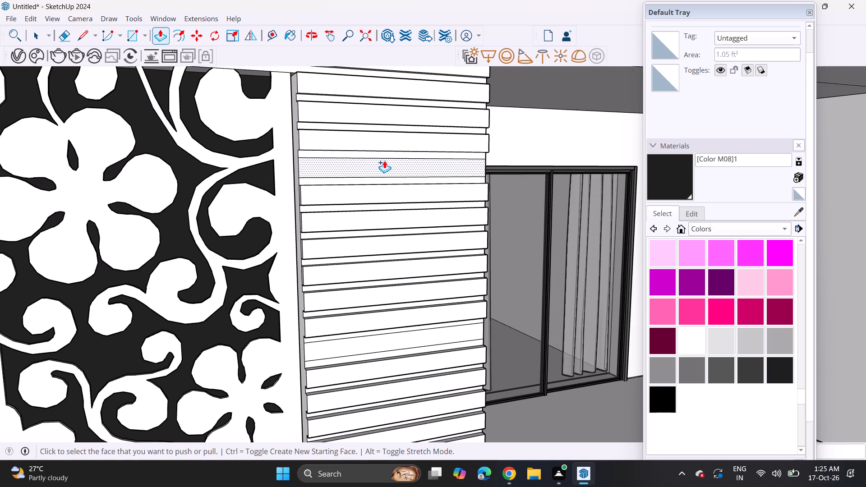
On the storey below, pull the first five full bands beneath the slab on the floral panel's outer side outward by the same distance.
scroll(378, 168, down, 5)
middle_drag(378, 240, 313, 246)
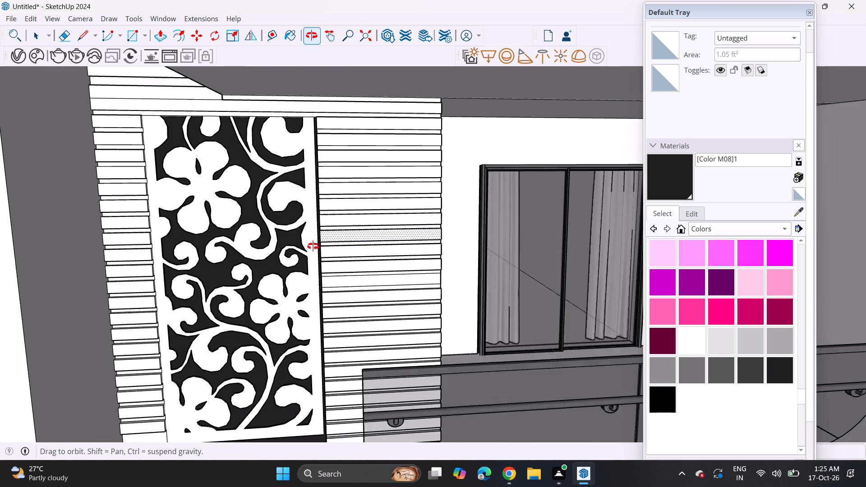
middle_drag(313, 246, 278, 248)
shift+middle_drag(166, 353, 179, 234)
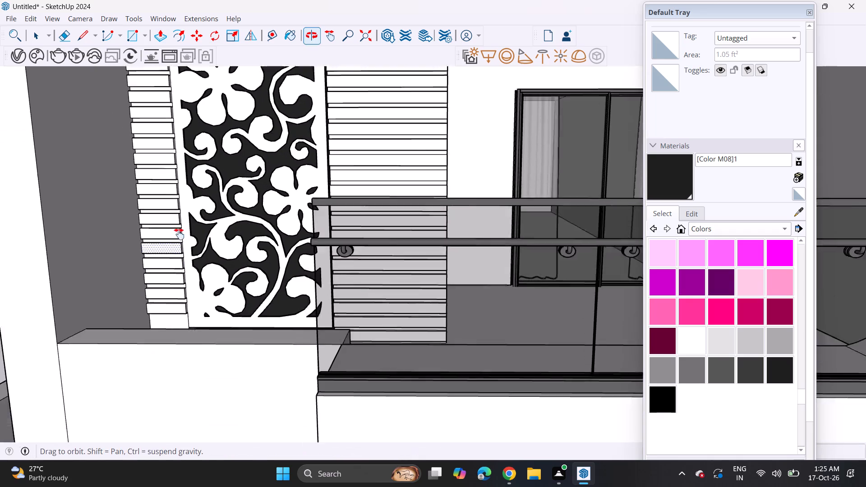
shift+middle_drag(179, 234, 184, 215)
scroll(180, 260, up, 4)
middle_drag(183, 271, 187, 259)
scroll(185, 267, up, 2)
scroll(188, 255, down, 8)
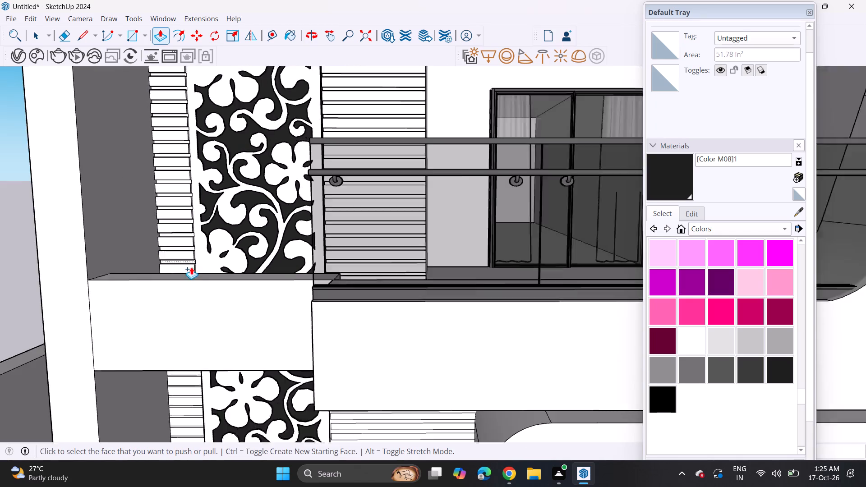
scroll(191, 267, down, 5)
shift+middle_drag(227, 314, 247, 219)
scroll(197, 248, up, 7)
double_click(207, 235)
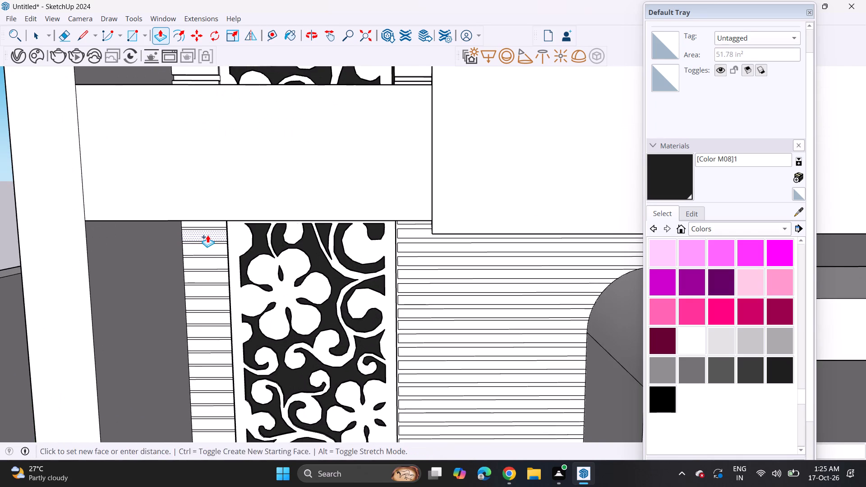
scroll(209, 249, up, 3)
double_click(209, 249)
double_click(212, 271)
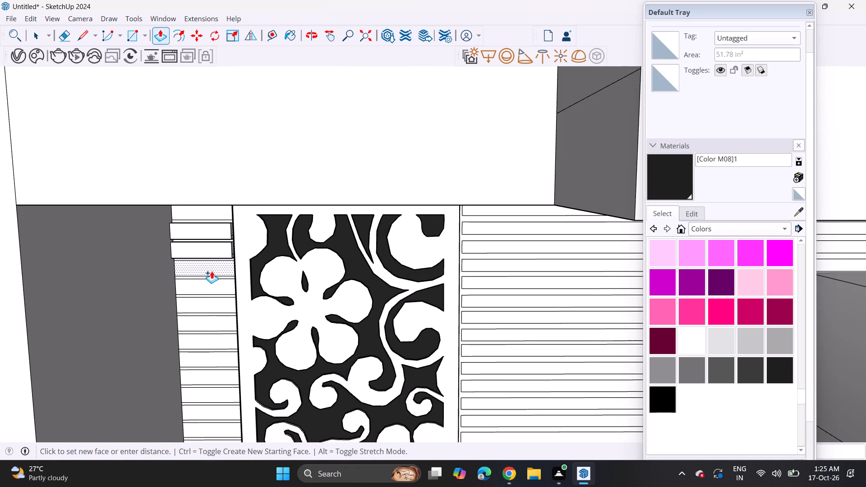
double_click(210, 285)
double_click(212, 302)
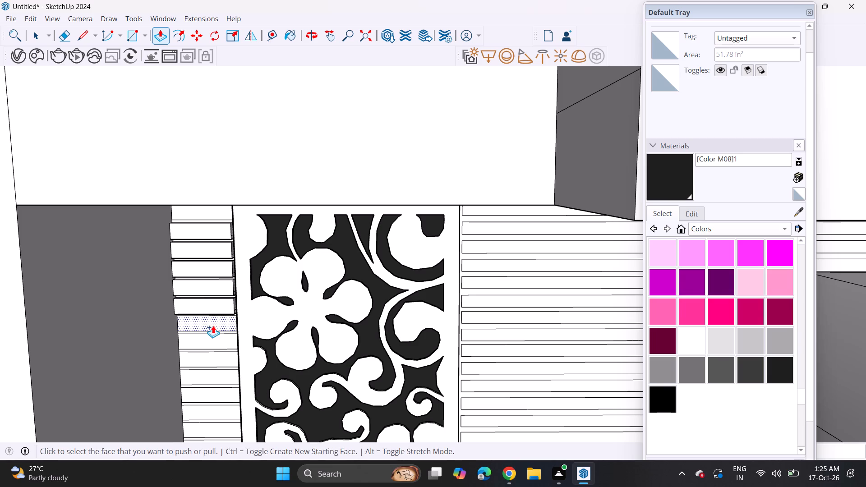
Pull the next seven wide bands down the lower floral panel's outer side outward by the same distance.
double_click(213, 326)
double_click(212, 348)
double_click(212, 358)
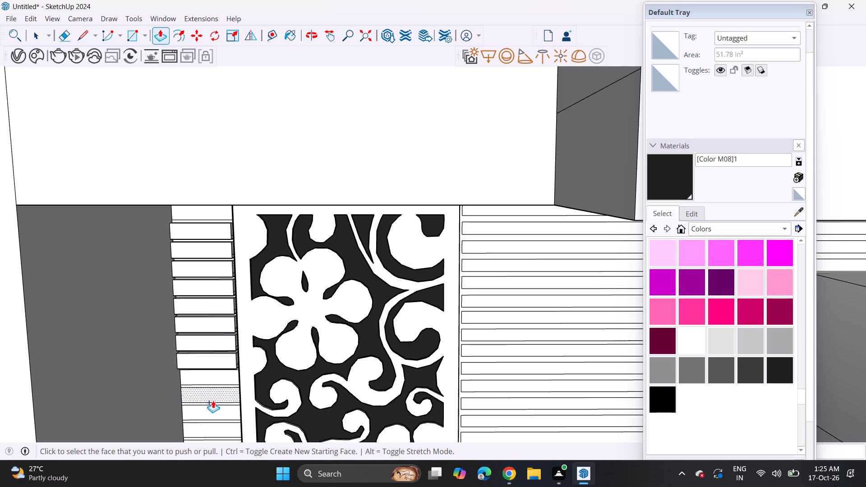
double_click(218, 377)
double_click(214, 400)
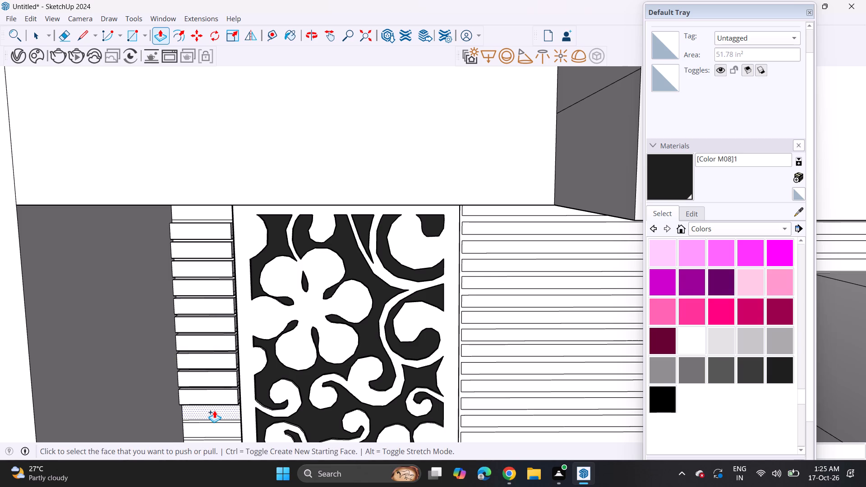
double_click(214, 410)
double_click(216, 430)
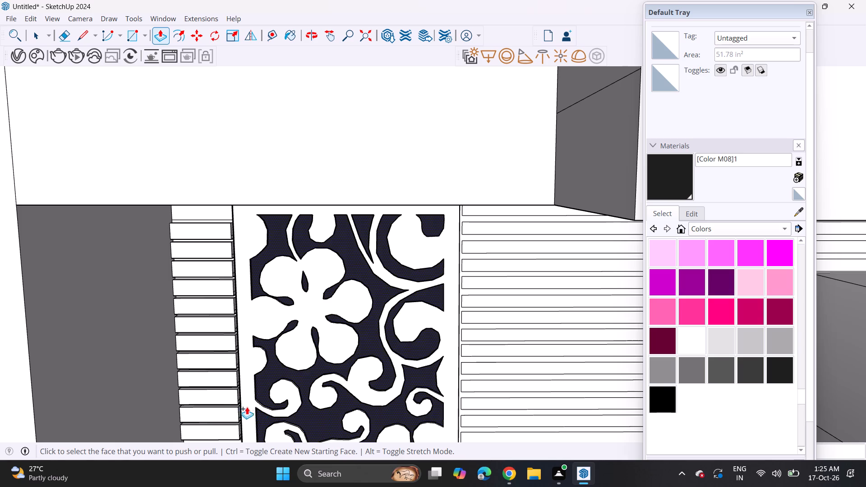
scroll(261, 396, down, 4)
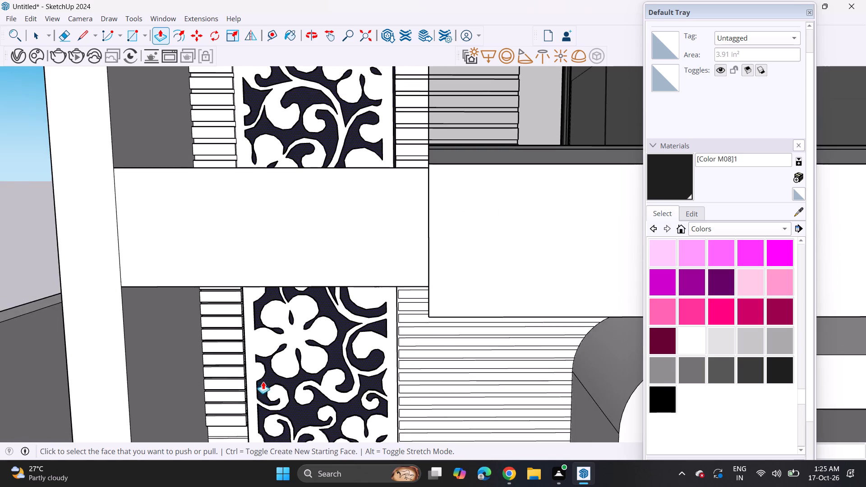
Pull the next six bands down the lower floral panel's outer side outward by the same distance.
shift+middle_drag(257, 364, 184, 154)
shift+middle_drag(184, 154, 281, 131)
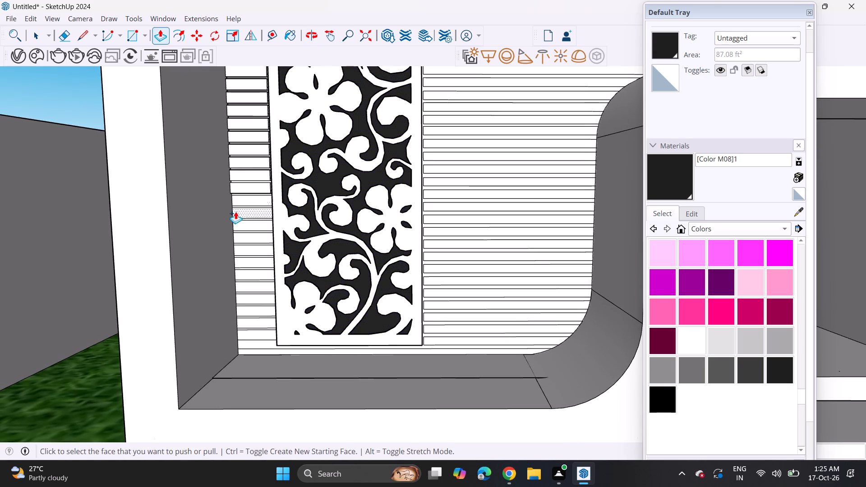
double_click(252, 203)
double_click(253, 212)
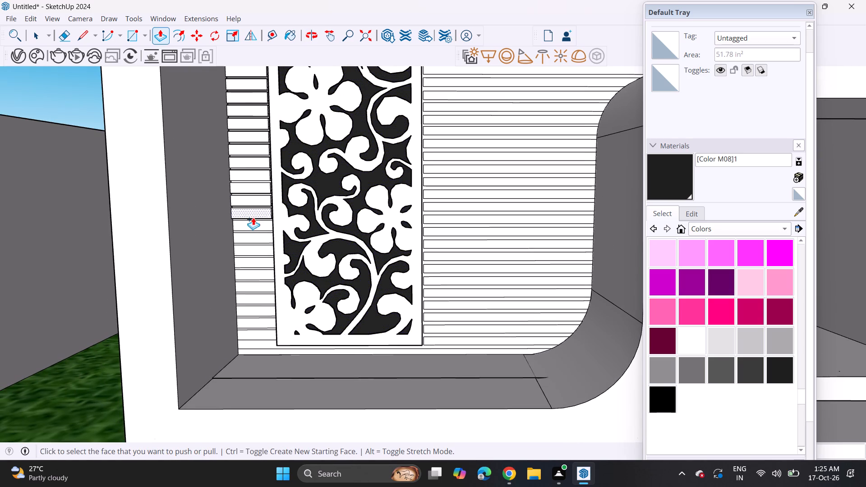
triple_click(258, 223)
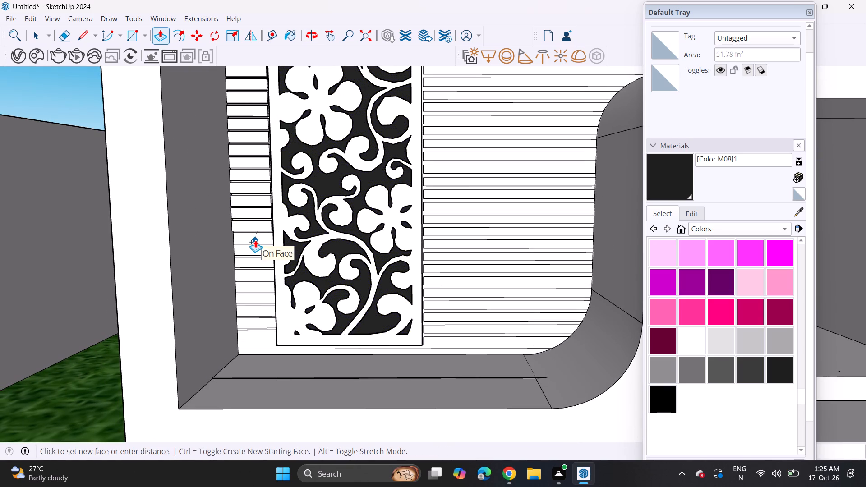
key(Escape)
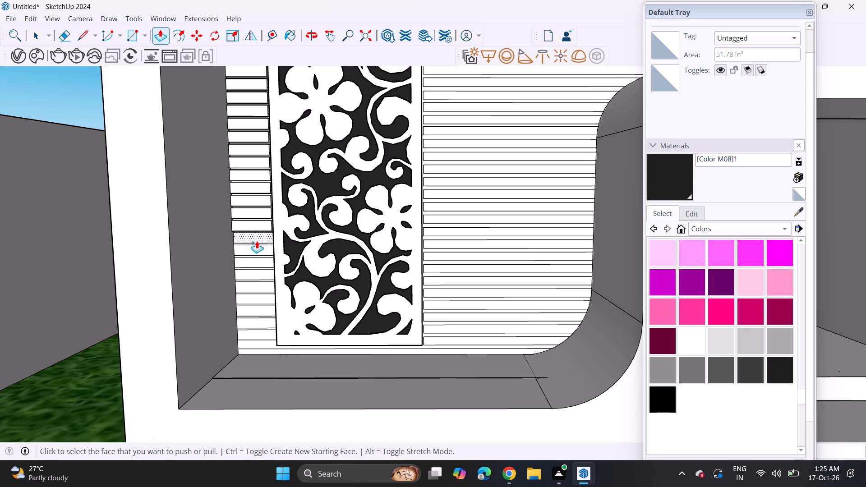
click(254, 233)
key(Escape)
double_click(255, 235)
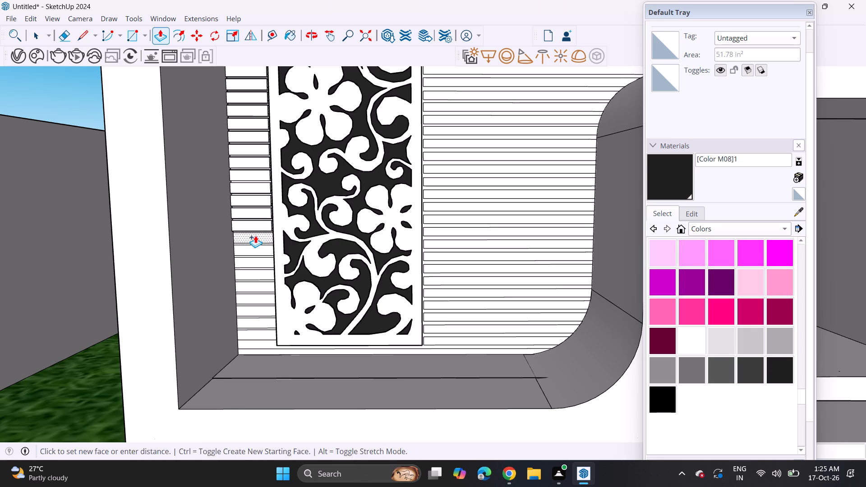
double_click(258, 248)
double_click(258, 259)
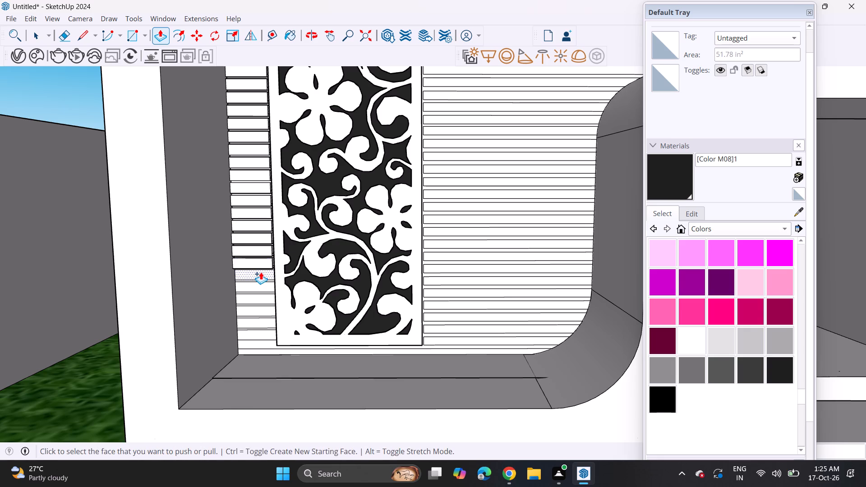
Pull the remaining six outer-side bands and the full-width band beneath the floral panel outward by the same distance.
double_click(261, 272)
double_click(260, 285)
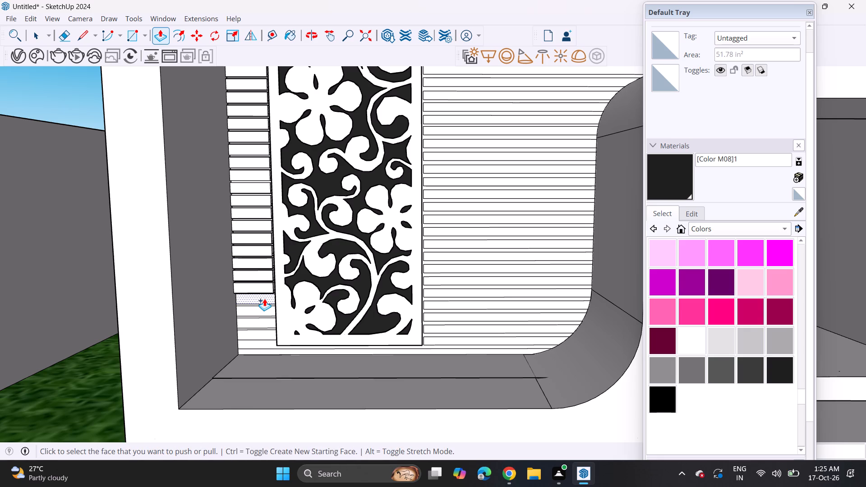
double_click(264, 299)
double_click(262, 311)
double_click(263, 324)
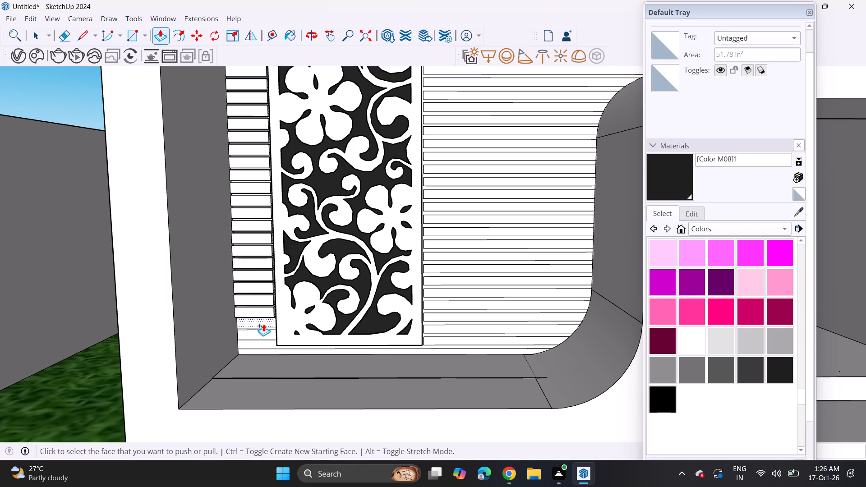
double_click(262, 333)
double_click(262, 350)
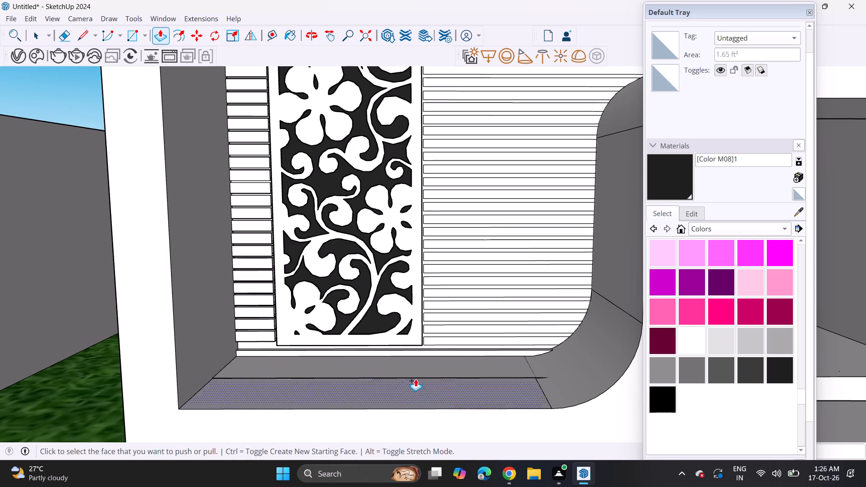
On the lower floral panel's window side, pull the four lowest bands outward to match the raised outer-side bands.
double_click(439, 340)
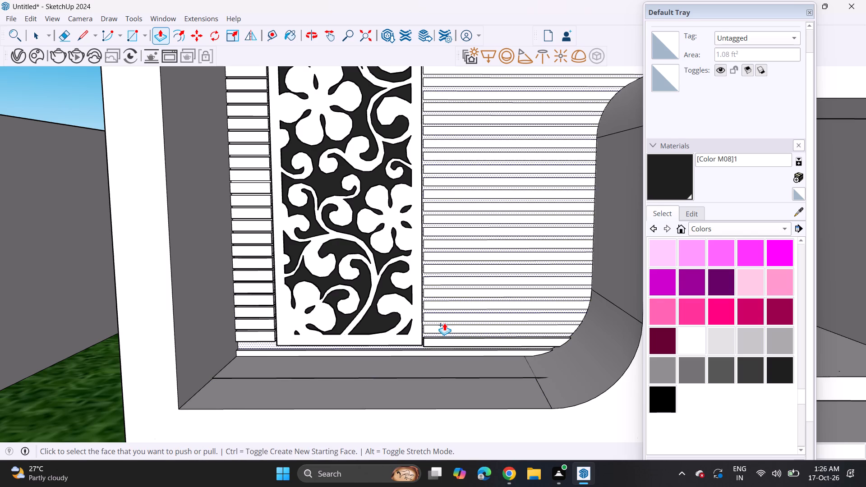
double_click(444, 327)
double_click(446, 315)
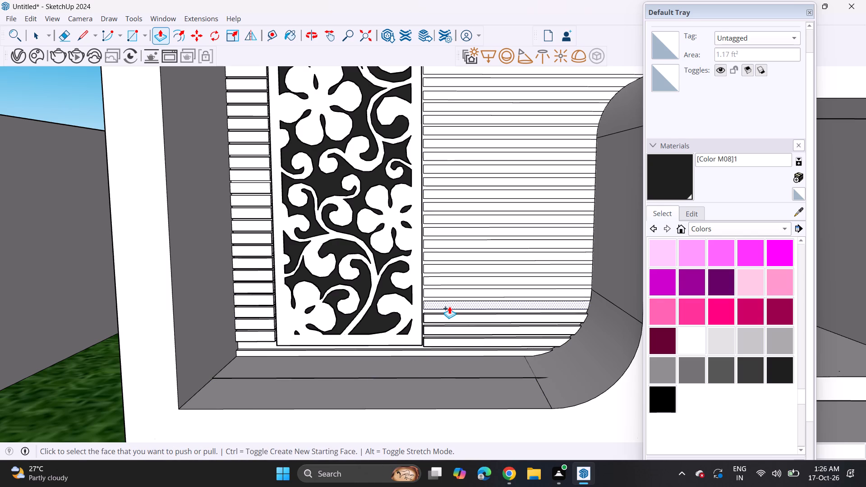
click(449, 304)
click(449, 302)
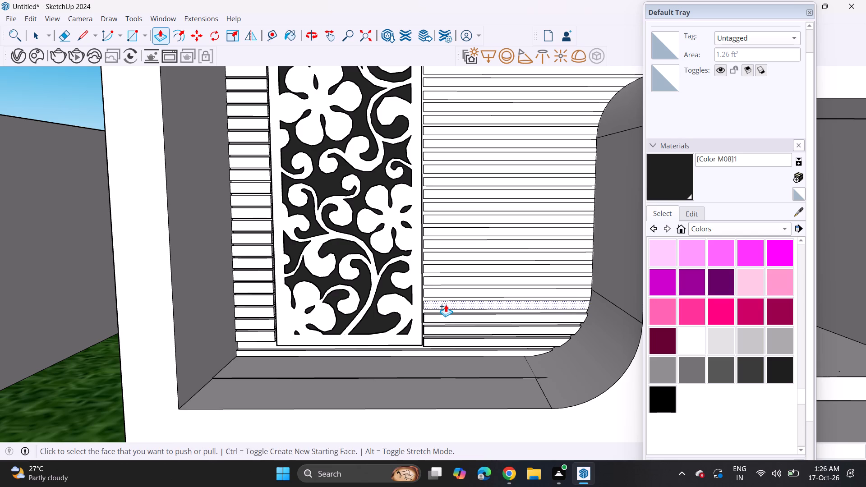
click(446, 304)
middle_drag(440, 287, 451, 257)
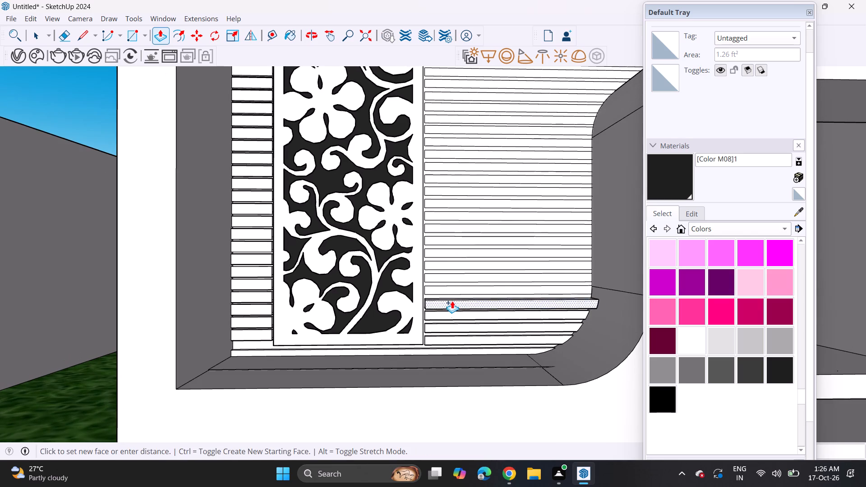
click(266, 292)
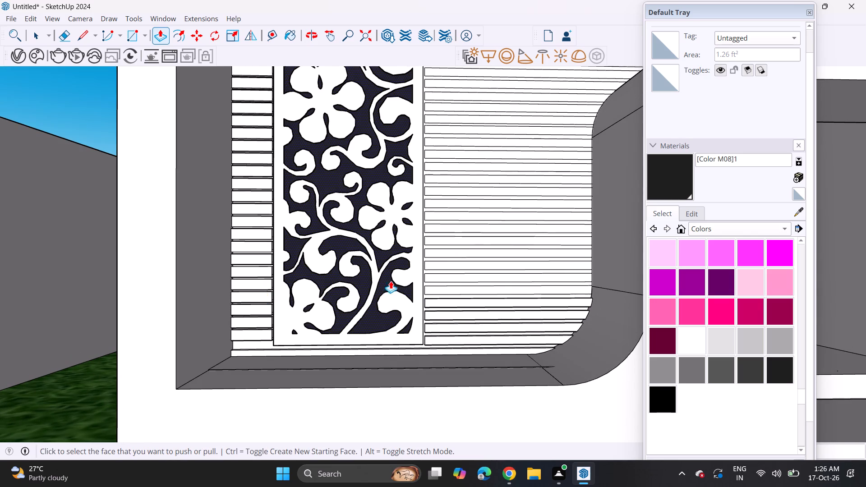
Pull the next four window-side bands above outward, matching the last one to the raised bands beneath it.
double_click(431, 288)
double_click(450, 276)
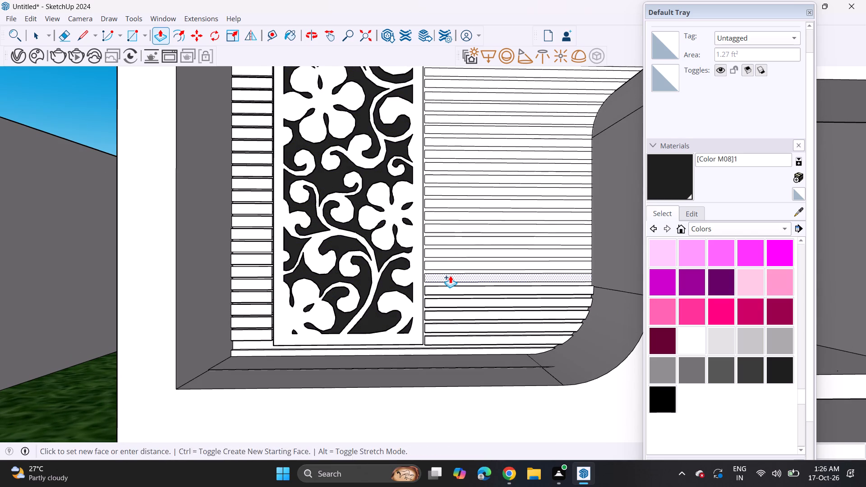
triple_click(450, 264)
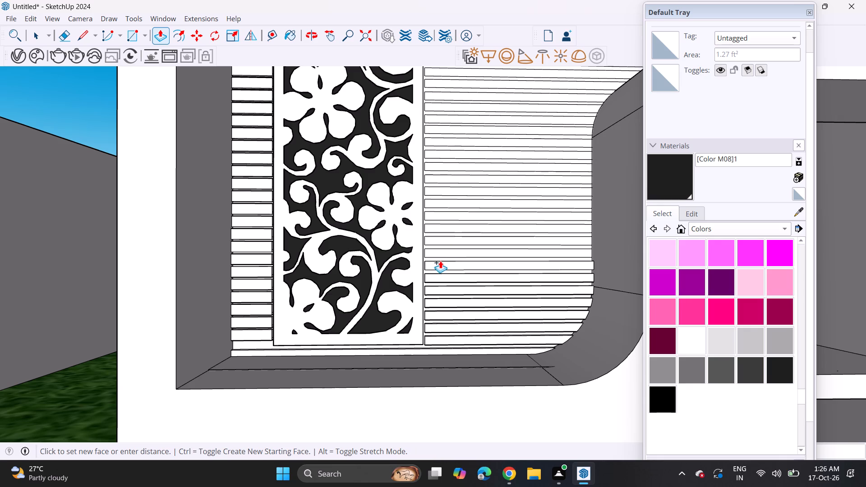
key(Escape)
double_click(451, 250)
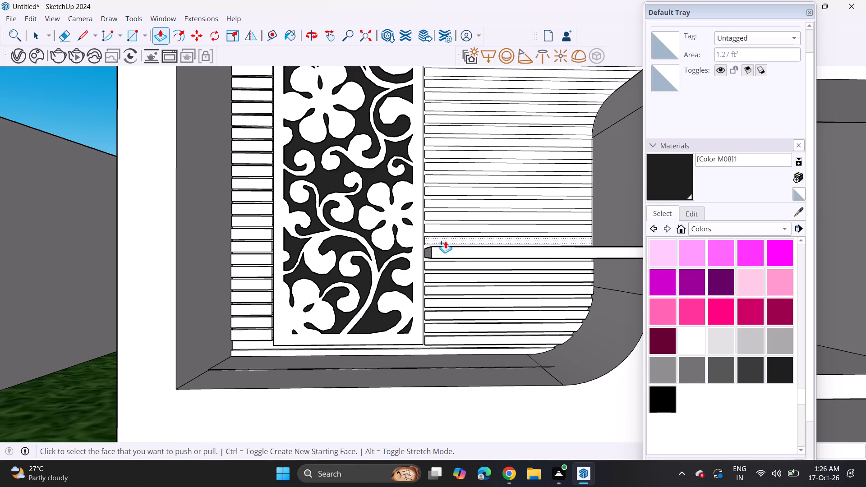
key(ctrl+z)
click(451, 250)
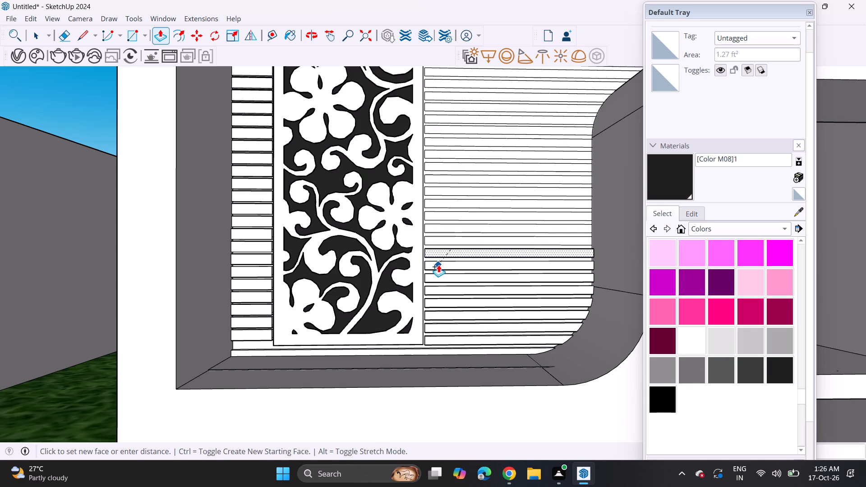
click(438, 265)
Continue up the window side, pulling the next eight bands outward by the same distance.
double_click(445, 242)
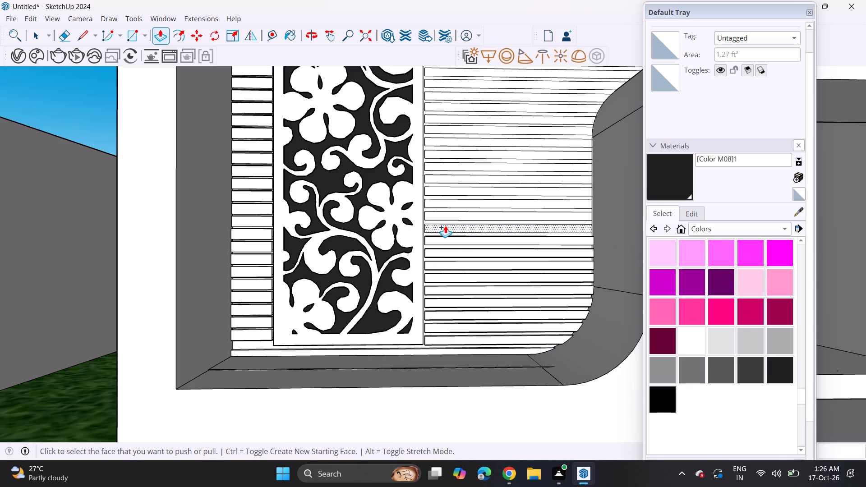
double_click(445, 225)
double_click(449, 215)
double_click(451, 200)
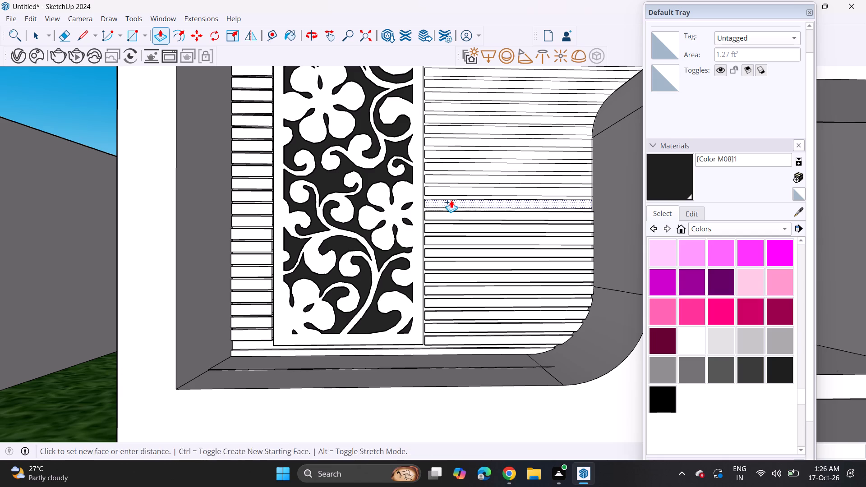
double_click(451, 192)
double_click(455, 177)
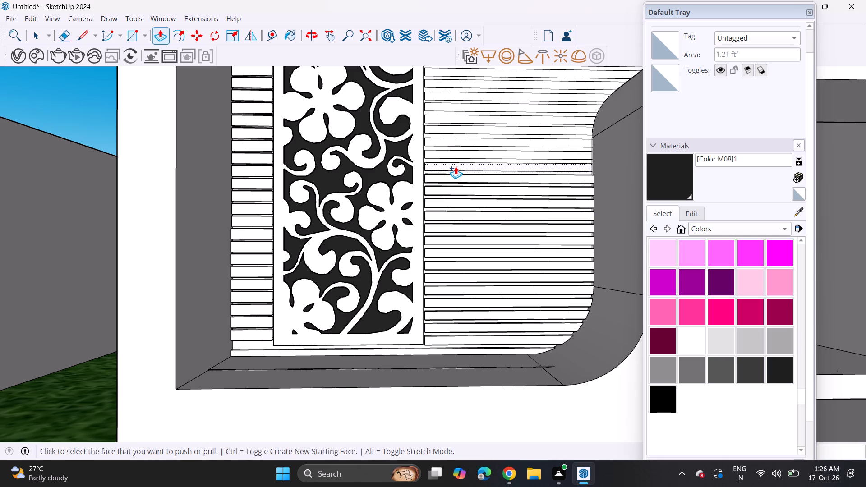
double_click(456, 166)
double_click(461, 151)
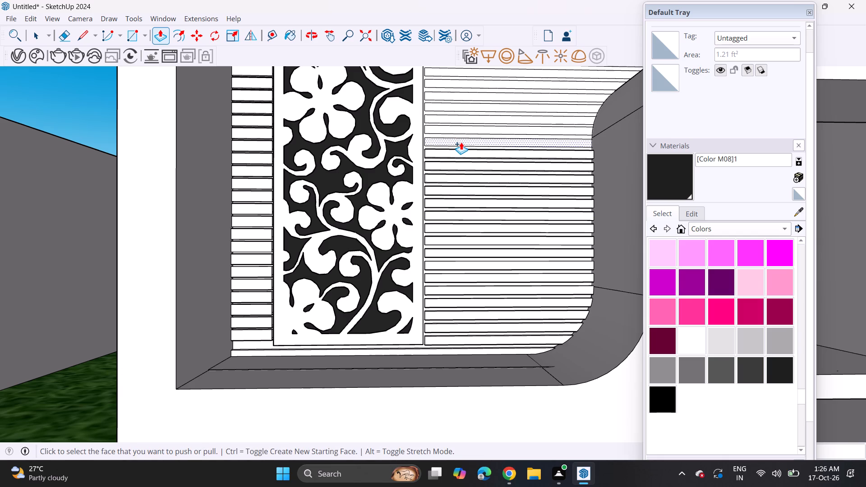
Pull the next five window-side bands outward up to the window frame's upper rounded corner, matching the raised bands below.
click(461, 142)
click(461, 142)
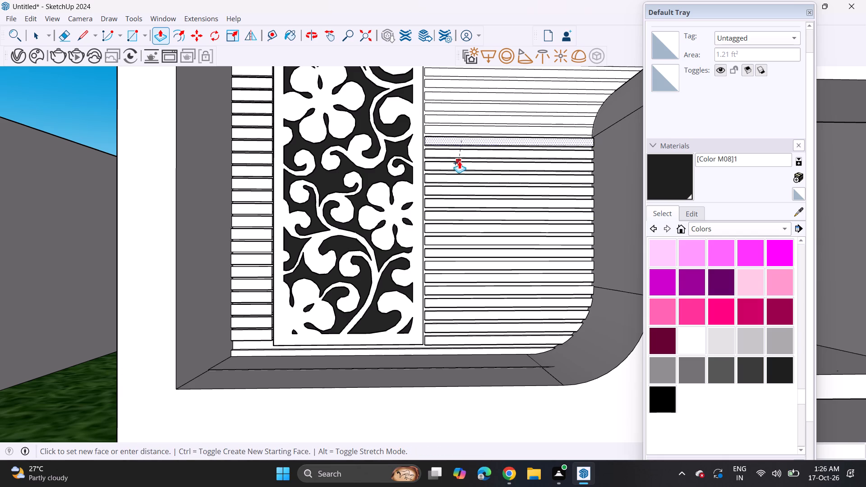
click(465, 156)
double_click(461, 131)
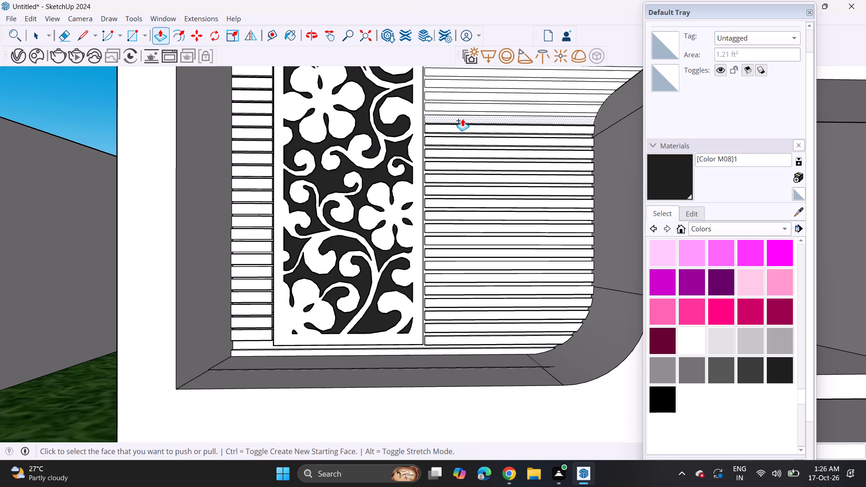
double_click(462, 119)
double_click(465, 106)
double_click(467, 95)
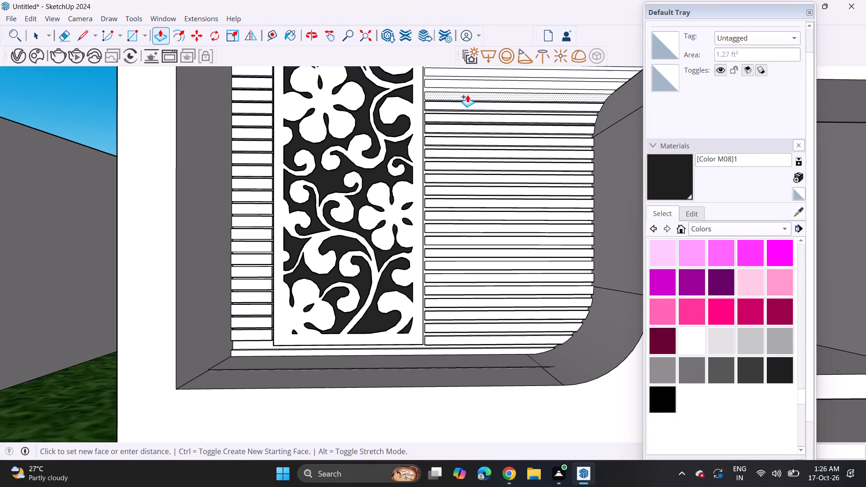
middle_drag(470, 107, 458, 188)
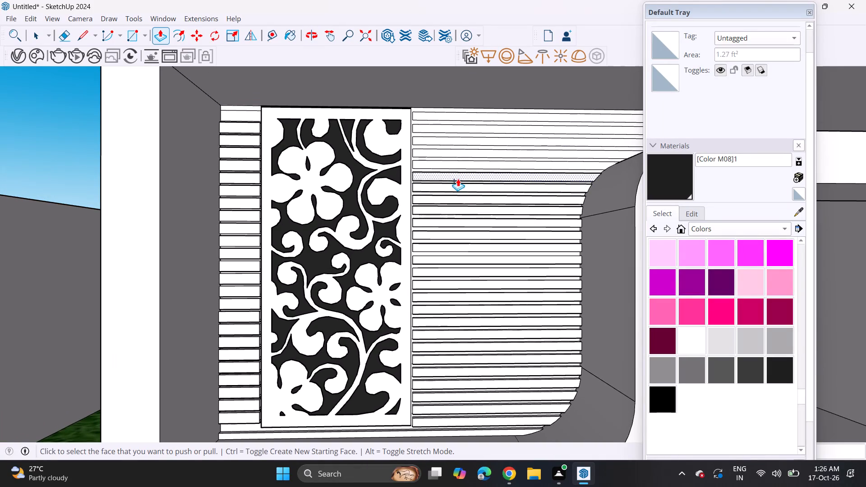
double_click(458, 176)
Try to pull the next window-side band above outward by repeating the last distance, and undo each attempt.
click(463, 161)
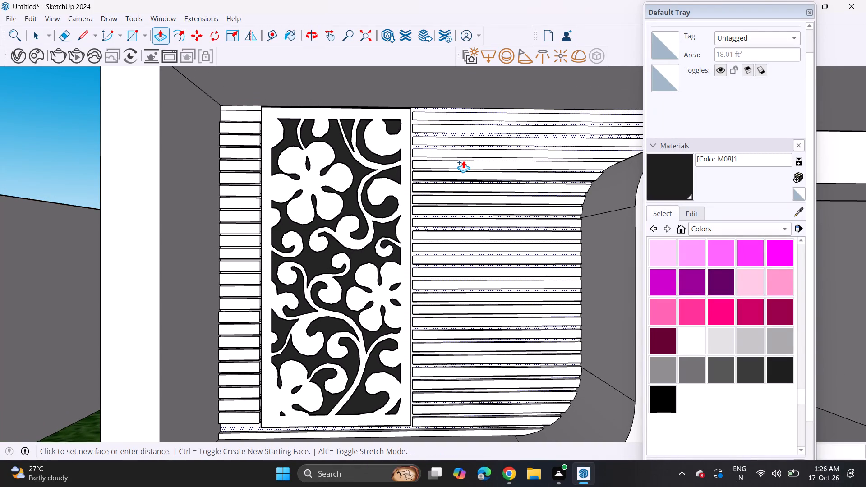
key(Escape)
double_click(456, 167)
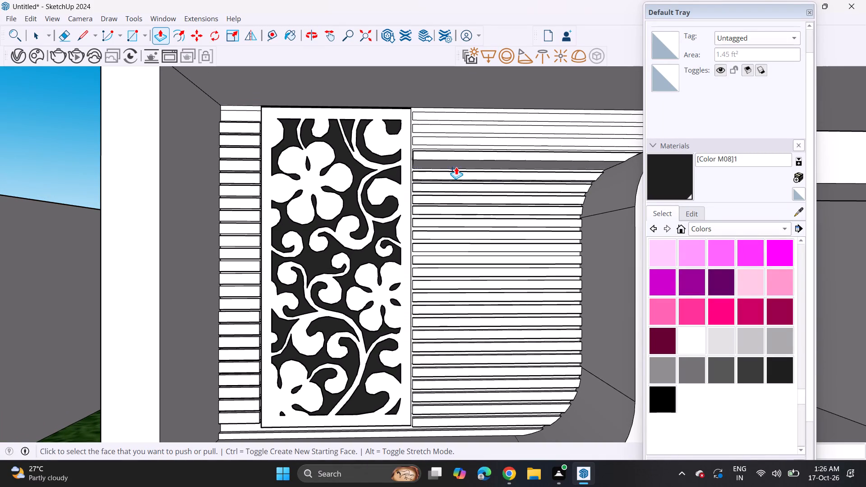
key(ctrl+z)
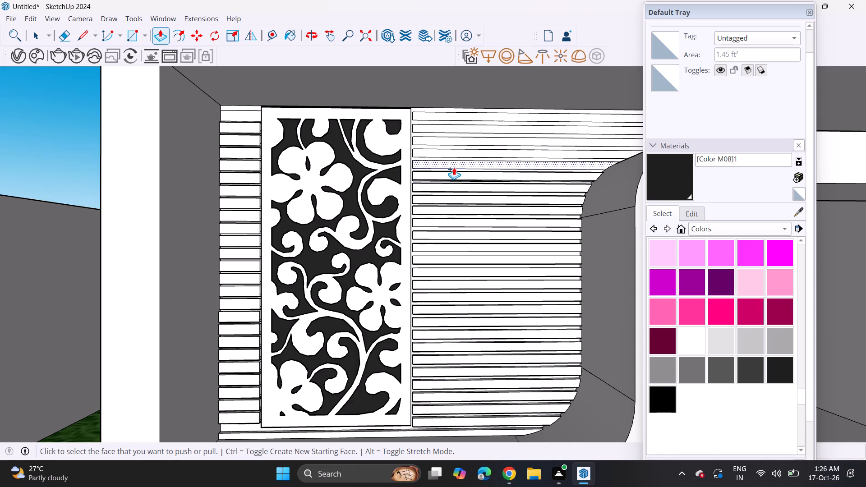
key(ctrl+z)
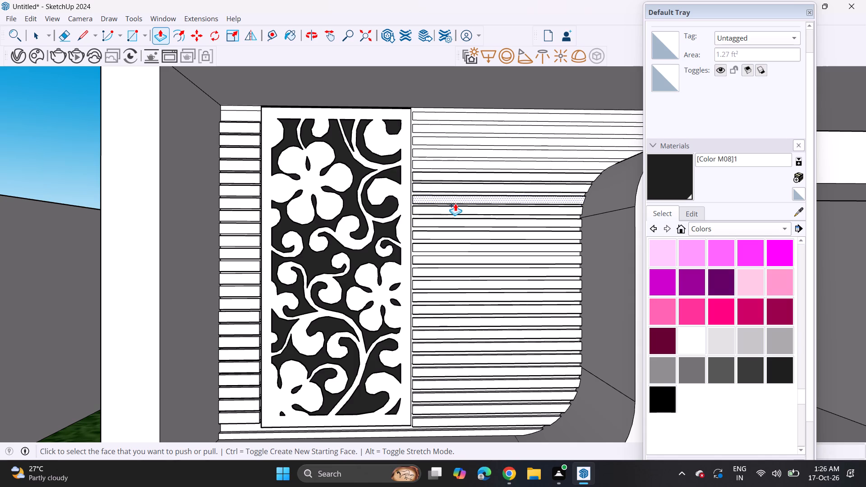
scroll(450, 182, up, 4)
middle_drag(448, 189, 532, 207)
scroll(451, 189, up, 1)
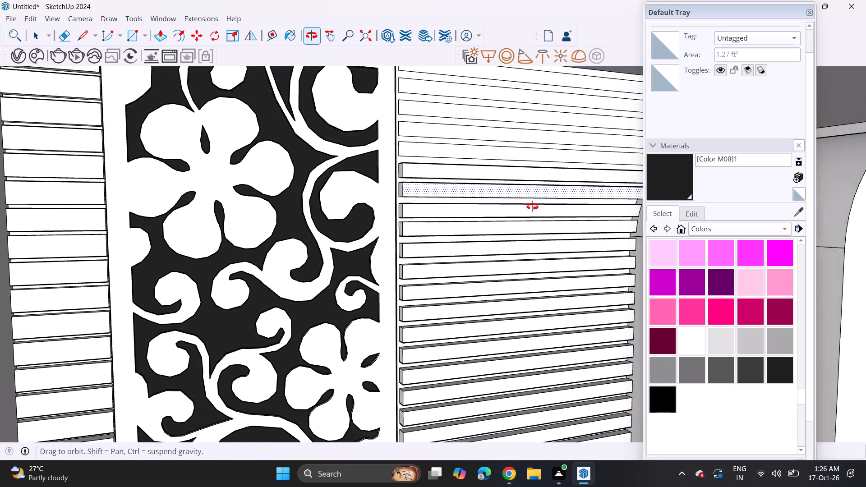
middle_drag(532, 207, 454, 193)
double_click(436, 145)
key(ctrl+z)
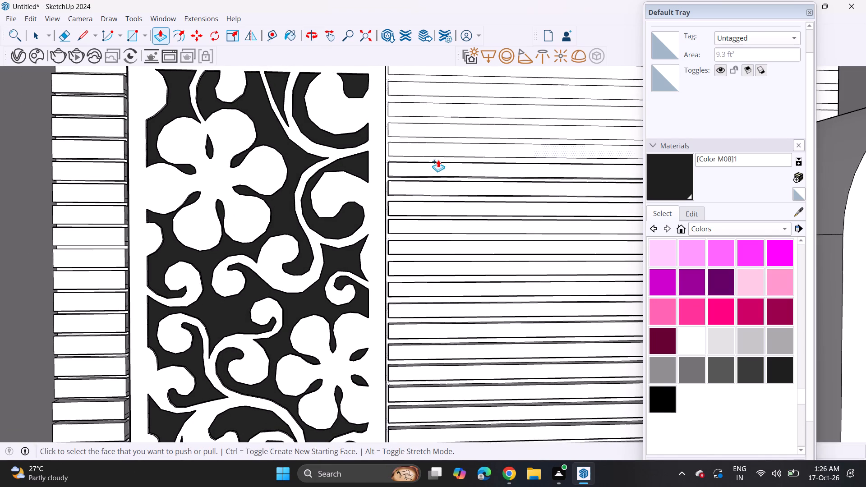
Pull the last five window-side bands beneath the slab outward, matching the first one to the raised band below it.
click(441, 147)
click(444, 169)
double_click(437, 135)
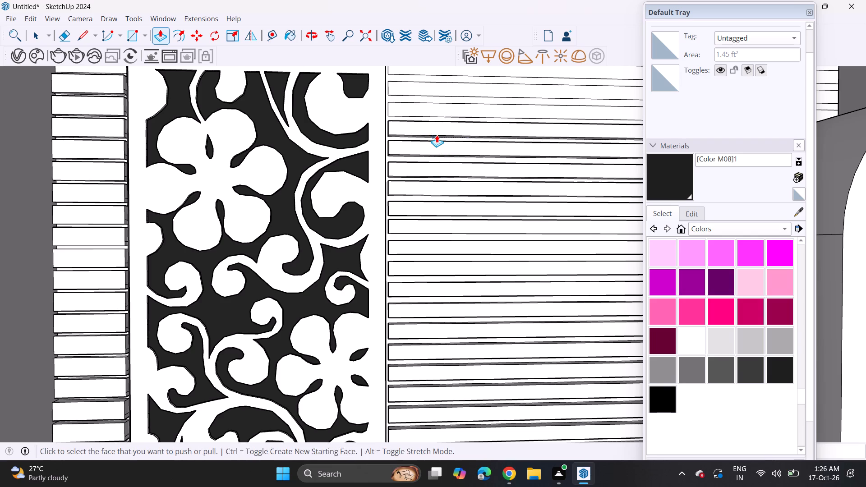
middle_drag(443, 118, 417, 205)
double_click(418, 199)
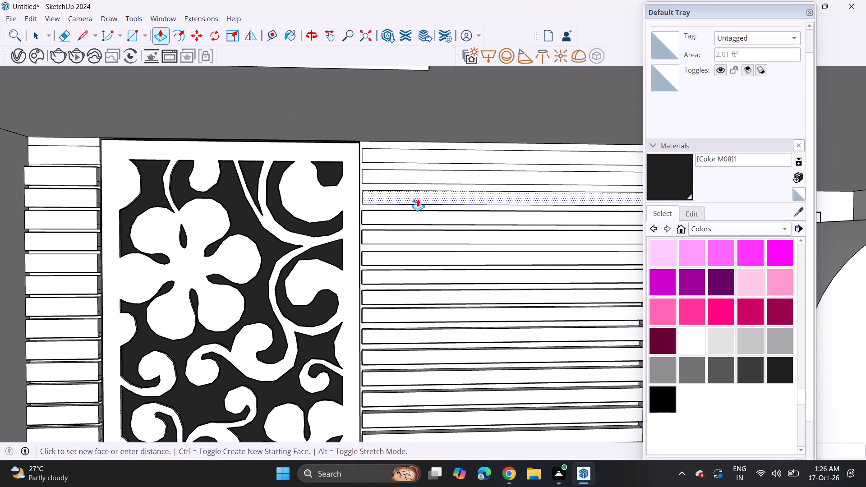
double_click(421, 174)
double_click(428, 155)
scroll(415, 176, down, 2)
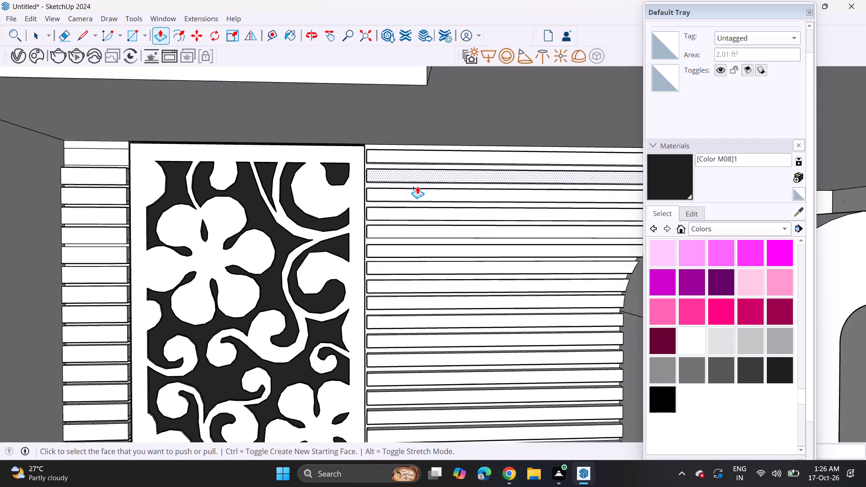
Pull the lowest six bands of the narrow banded wall strip inside the curved frame outward by the same distance as the earlier bands.
scroll(417, 186, down, 5)
shift+middle_drag(434, 241, 251, 107)
middle_drag(424, 180, 315, 285)
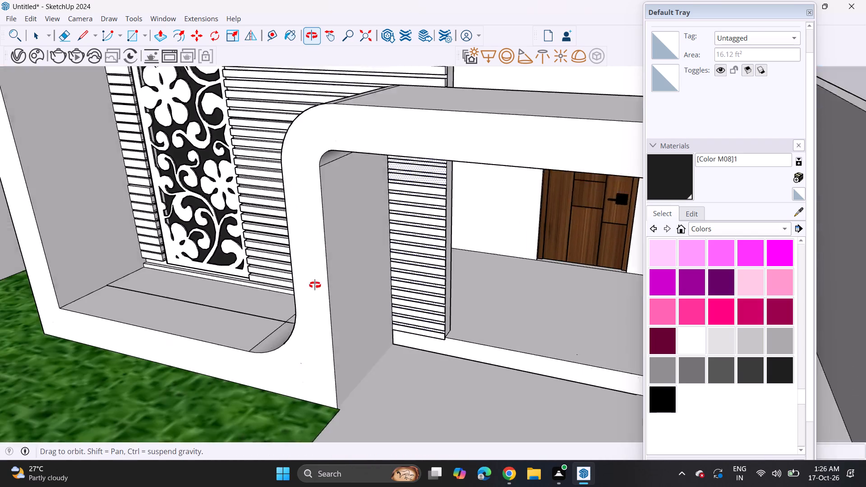
middle_drag(315, 285, 315, 292)
middle_drag(405, 315, 378, 266)
scroll(426, 338, up, 8)
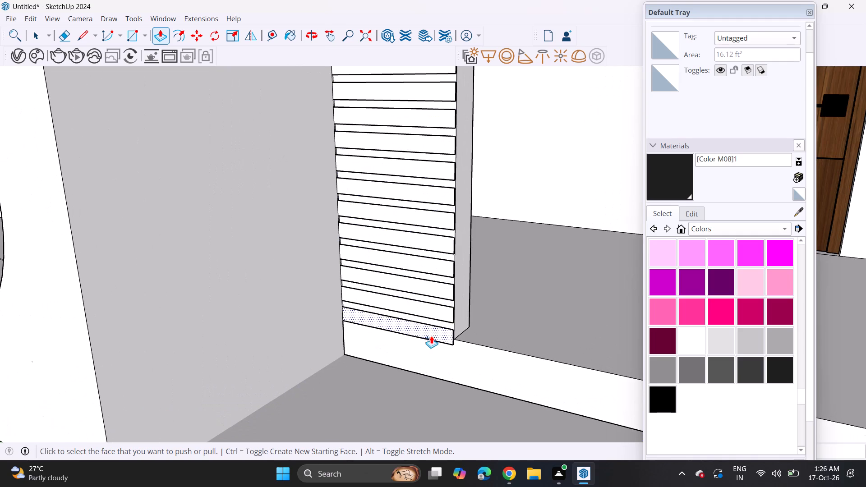
double_click(431, 336)
double_click(438, 316)
double_click(437, 291)
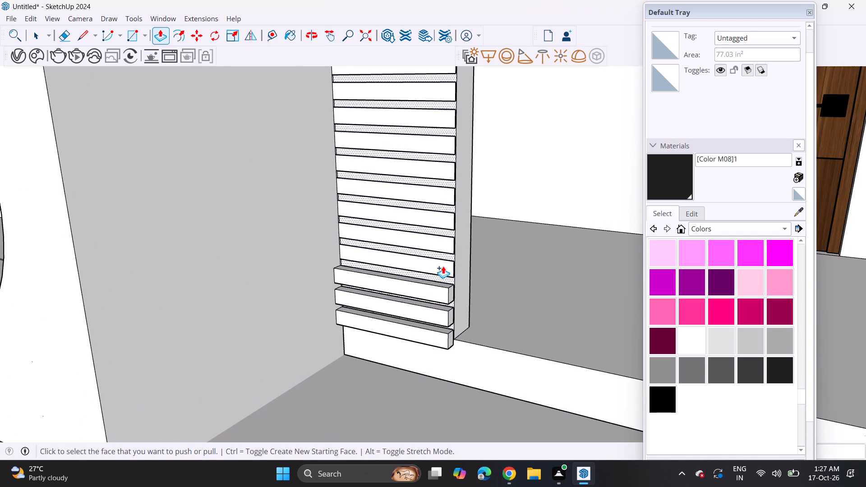
double_click(443, 266)
double_click(440, 245)
double_click(440, 216)
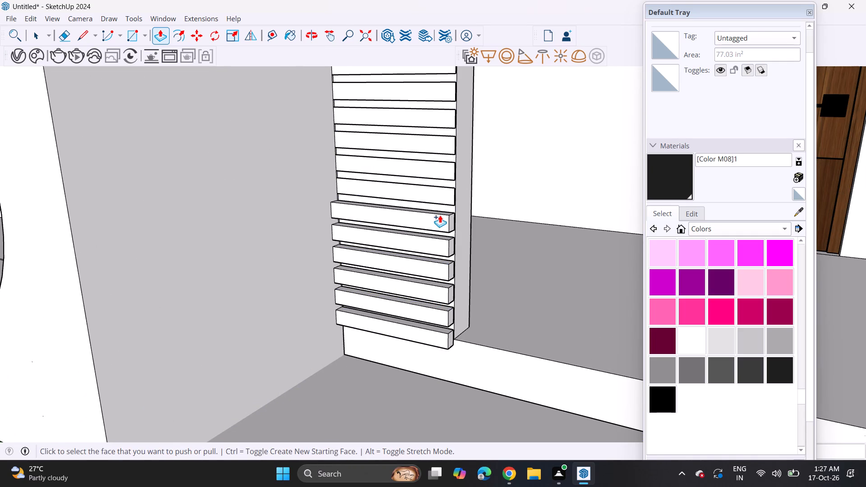
Pull the next seven bands up the narrow wall strip outward by the same distance.
double_click(440, 194)
double_click(440, 169)
double_click(443, 144)
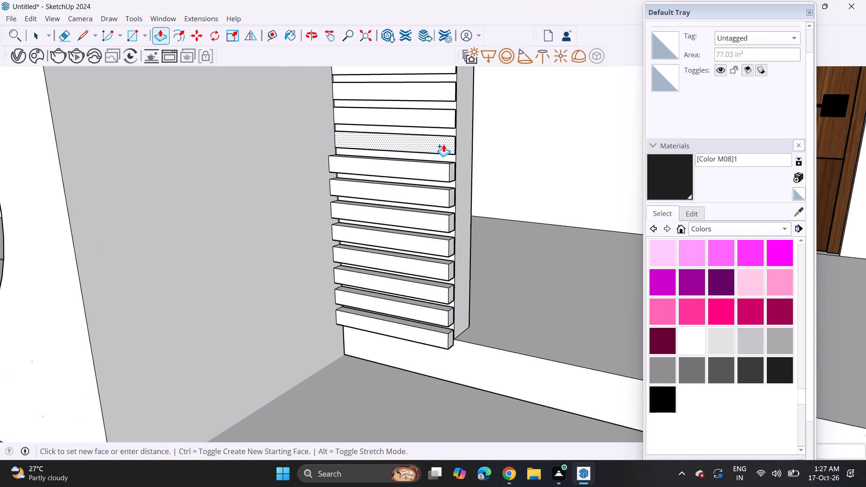
double_click(445, 120)
double_click(445, 89)
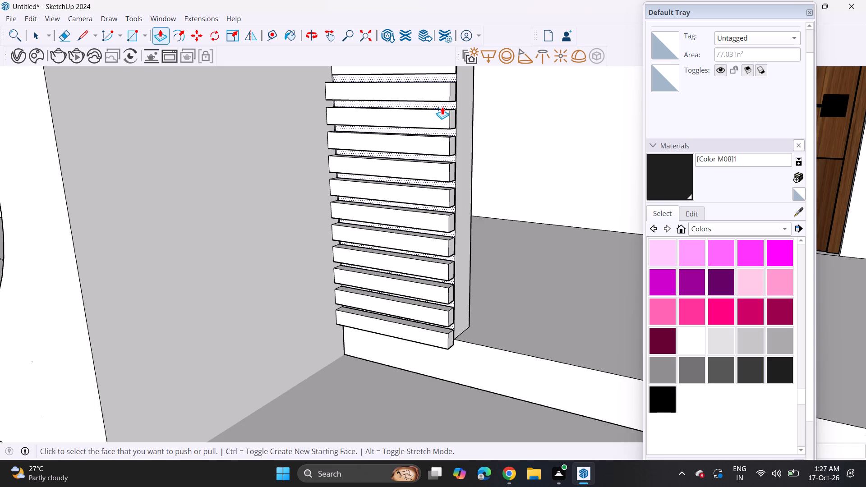
middle_drag(442, 107, 456, 288)
double_click(455, 251)
double_click(461, 215)
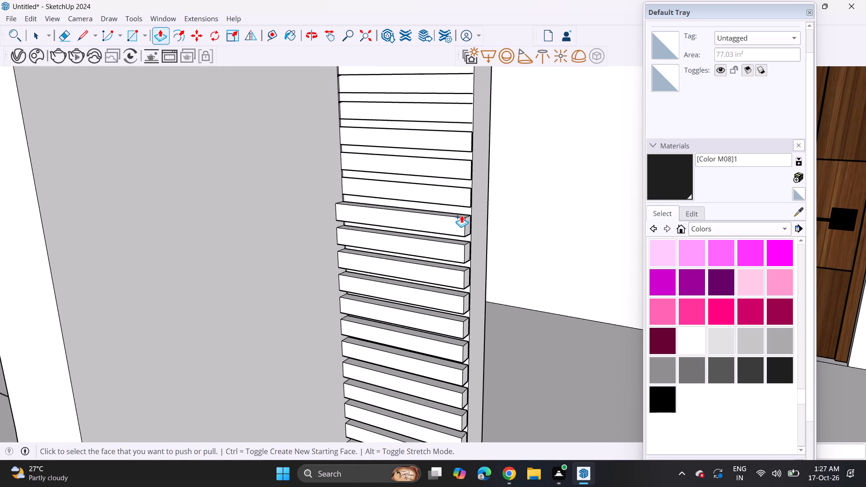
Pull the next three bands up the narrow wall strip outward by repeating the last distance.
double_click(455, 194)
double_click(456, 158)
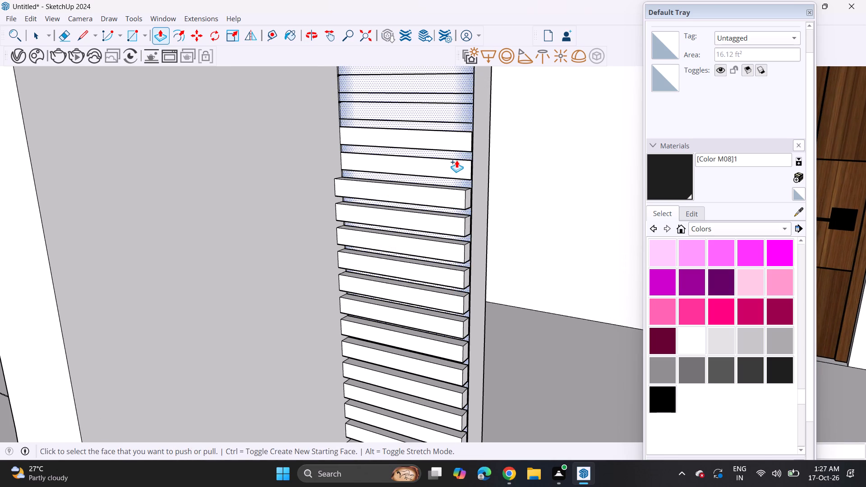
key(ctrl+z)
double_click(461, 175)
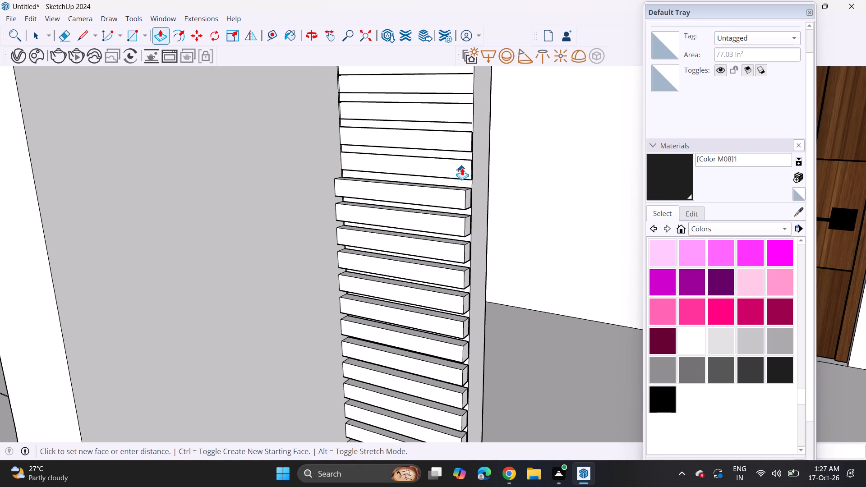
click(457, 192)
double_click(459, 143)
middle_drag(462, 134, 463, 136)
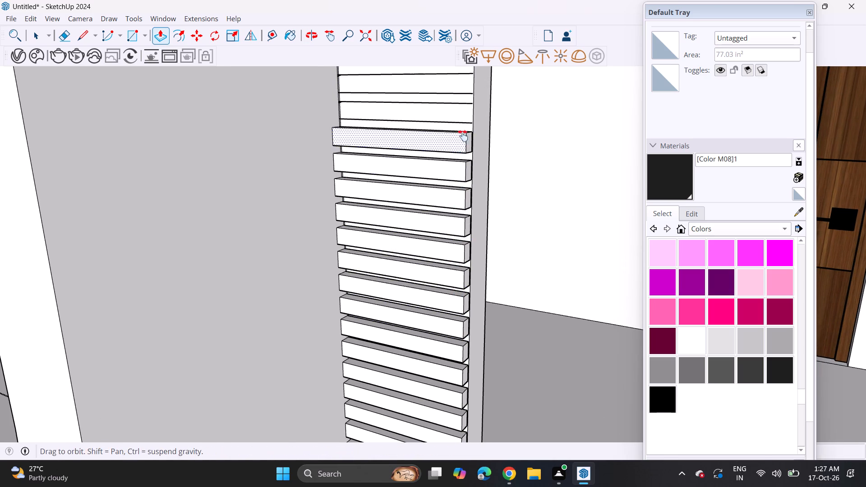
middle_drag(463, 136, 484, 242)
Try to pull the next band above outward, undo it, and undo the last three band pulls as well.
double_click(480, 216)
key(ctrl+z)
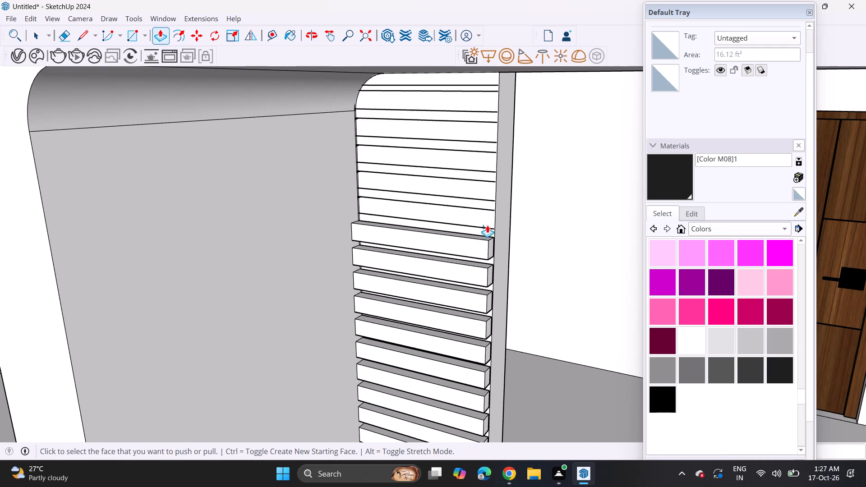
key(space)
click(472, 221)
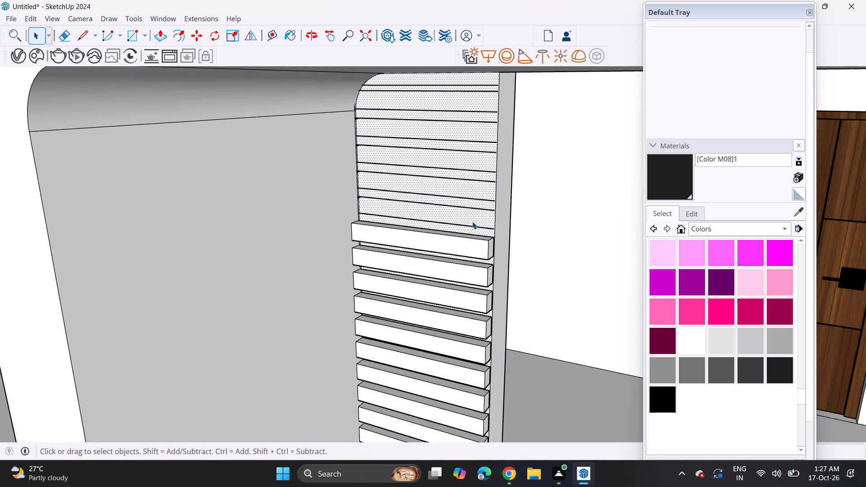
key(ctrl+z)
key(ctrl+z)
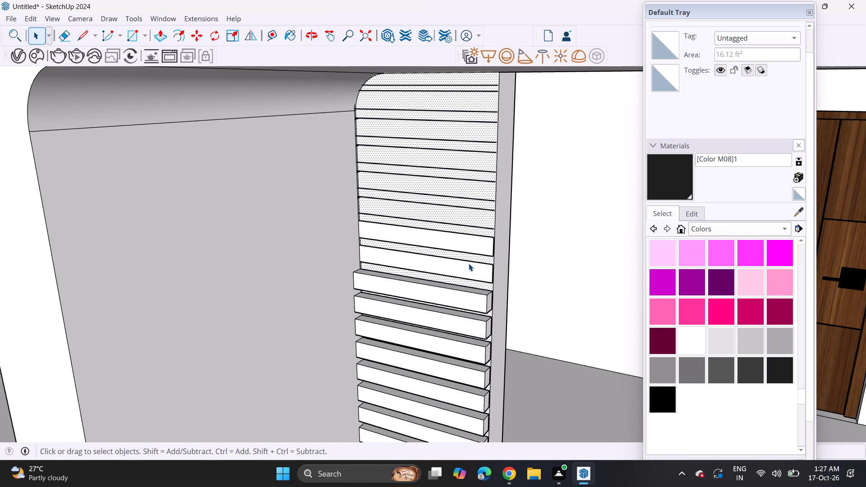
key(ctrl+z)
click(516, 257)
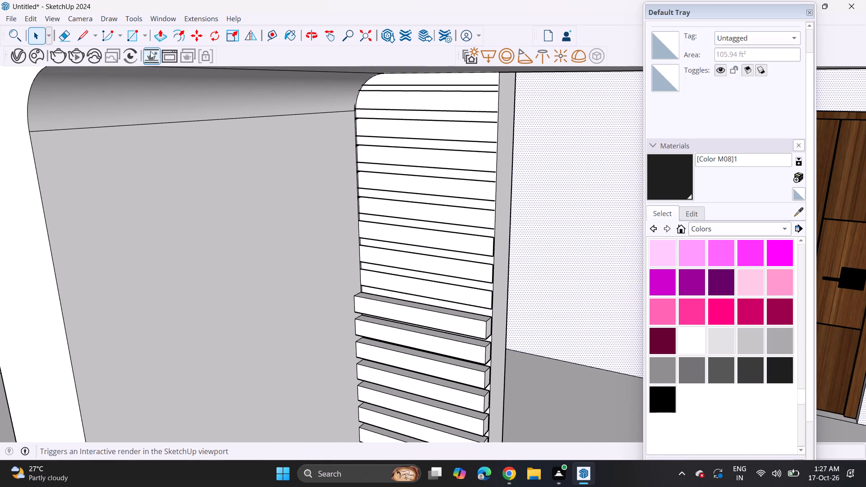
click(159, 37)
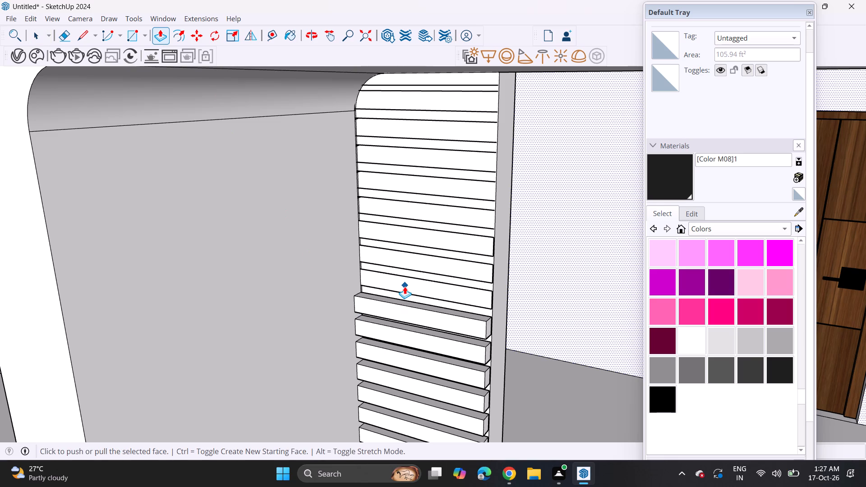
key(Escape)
Pull the next three bands above the raised ones on the narrow strip outward by the same distance.
double_click(418, 285)
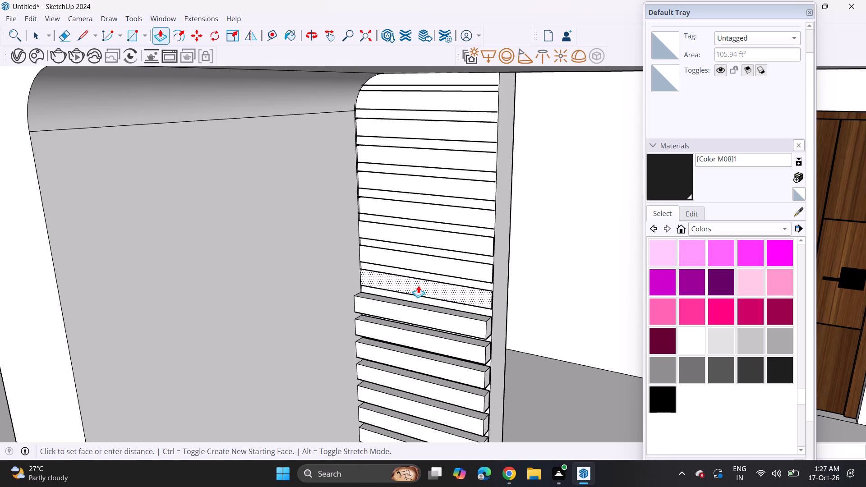
double_click(436, 261)
double_click(435, 237)
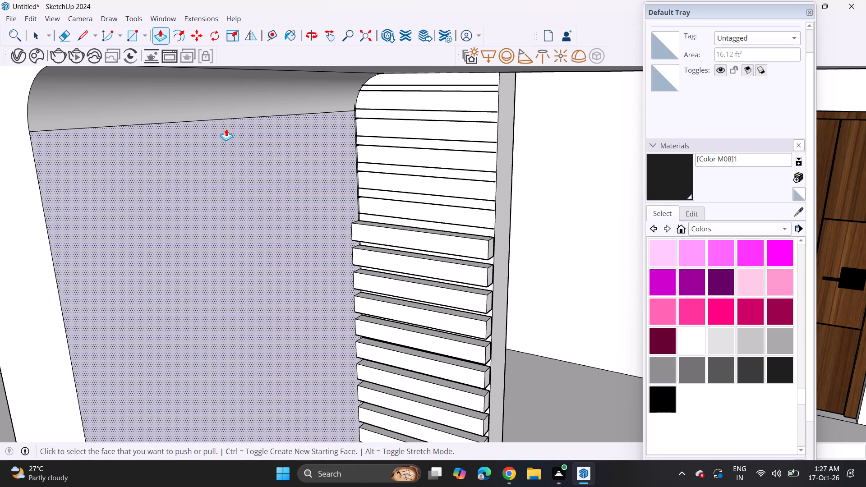
Erase all the remaining horizontal band lines on the flat wall face between the topmost raised band and the slab.
middle_drag(396, 193, 356, 177)
scroll(365, 181, up, 8)
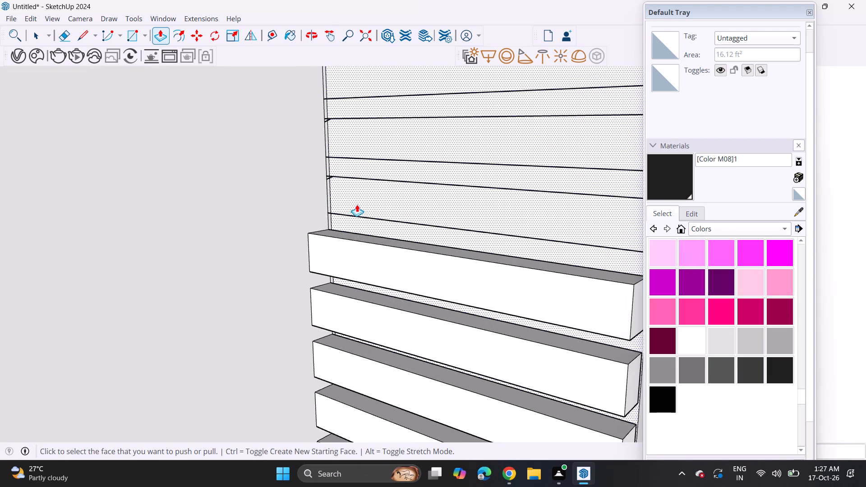
scroll(356, 203, up, 11)
middle_drag(320, 170, 211, 184)
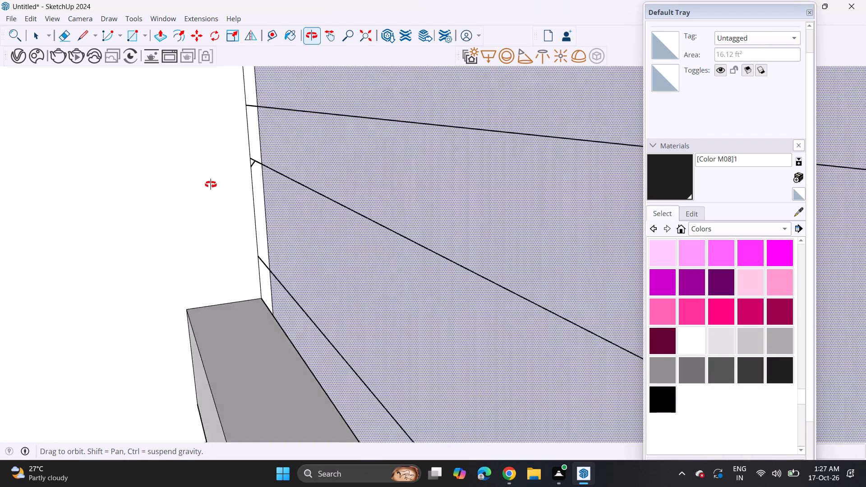
middle_drag(211, 184, 274, 175)
scroll(270, 153, down, 8)
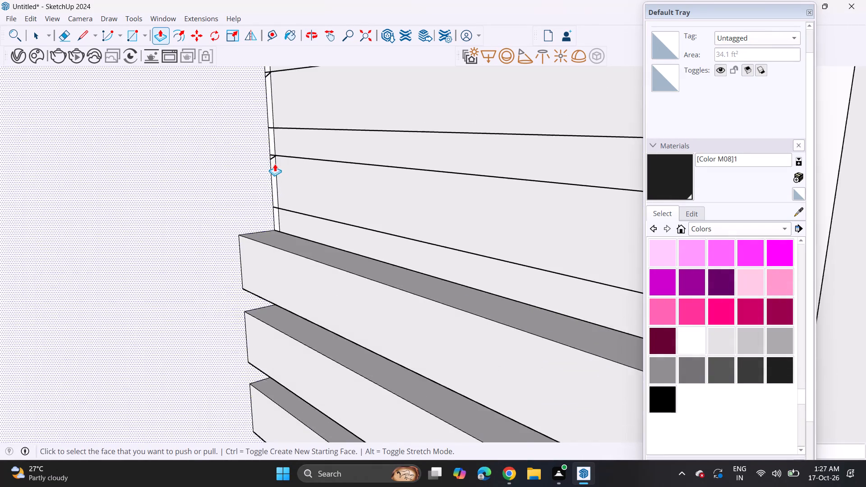
scroll(275, 164, down, 9)
middle_drag(263, 172, 329, 189)
middle_drag(356, 218, 358, 176)
shift+middle_drag(359, 168, 328, 329)
shift+scroll(329, 328, up, 1)
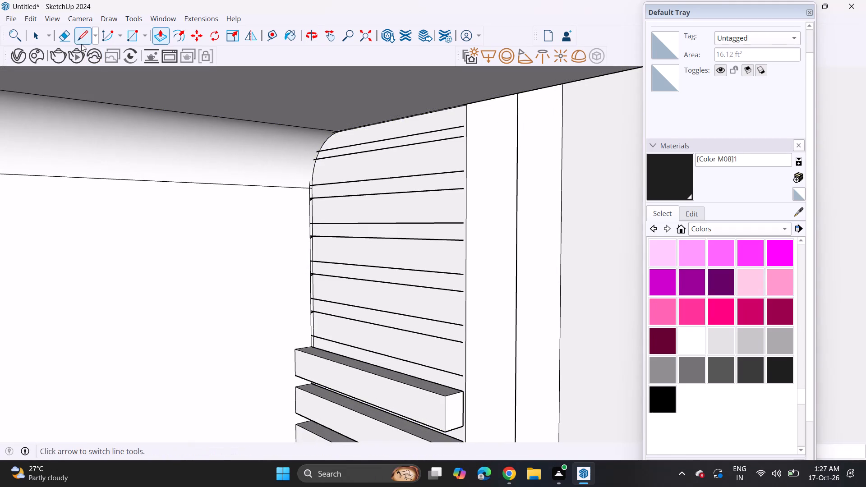
click(64, 42)
drag(394, 130, 391, 339)
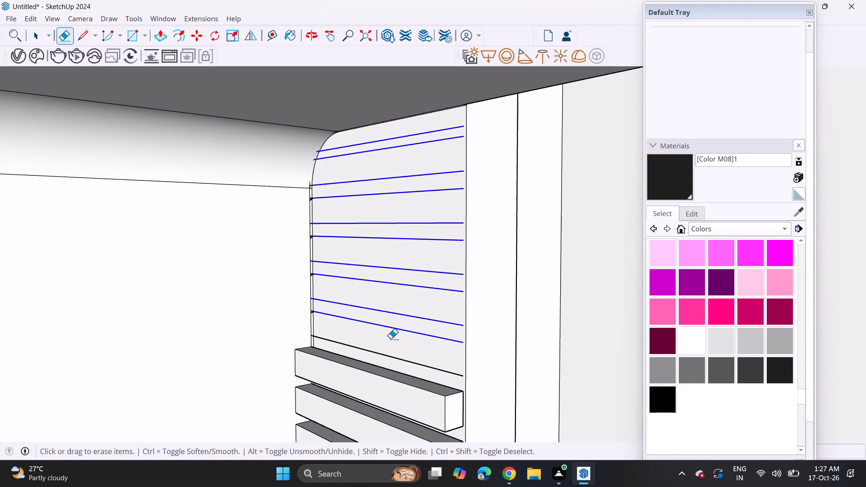
drag(391, 339, 391, 363)
click(391, 363)
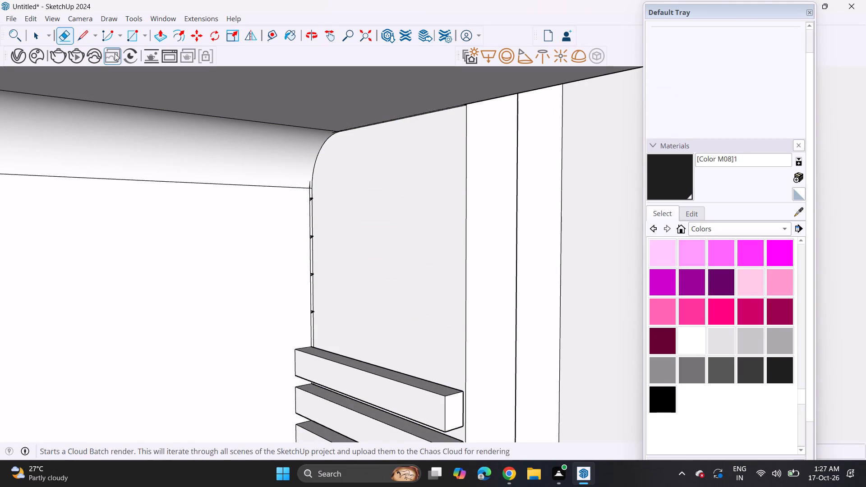
Draw a band rectangle across the cleared wall face just above the topmost raised band, leaving a narrow gap below it.
click(129, 39)
scroll(313, 328, up, 2)
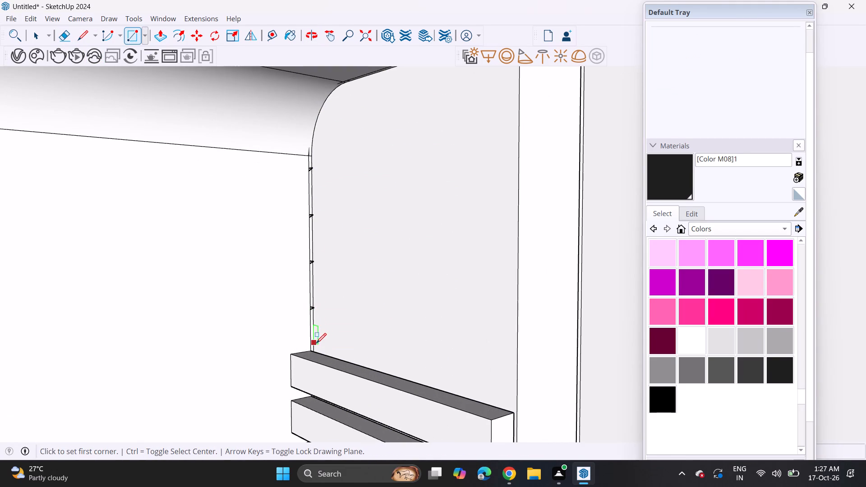
click(315, 340)
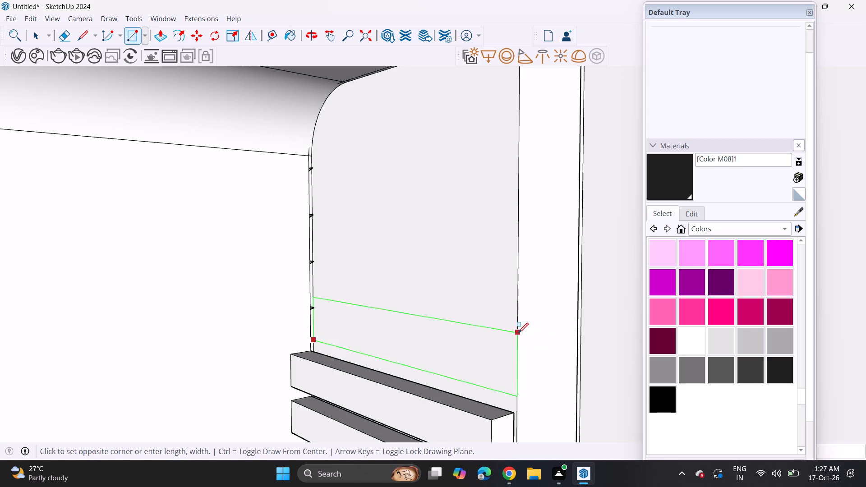
click(518, 333)
Copy the new band rectangle upward four times with narrow gaps, up to the slab and the frame's rounded corner.
key(space)
double_click(440, 345)
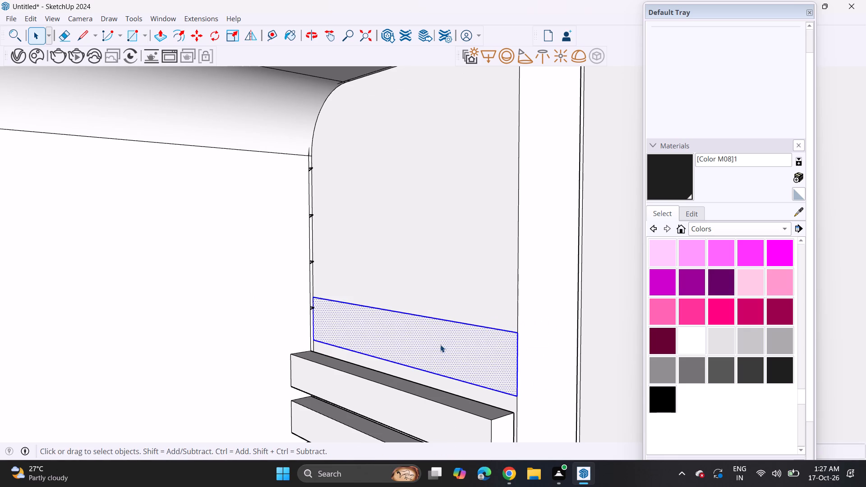
key(m)
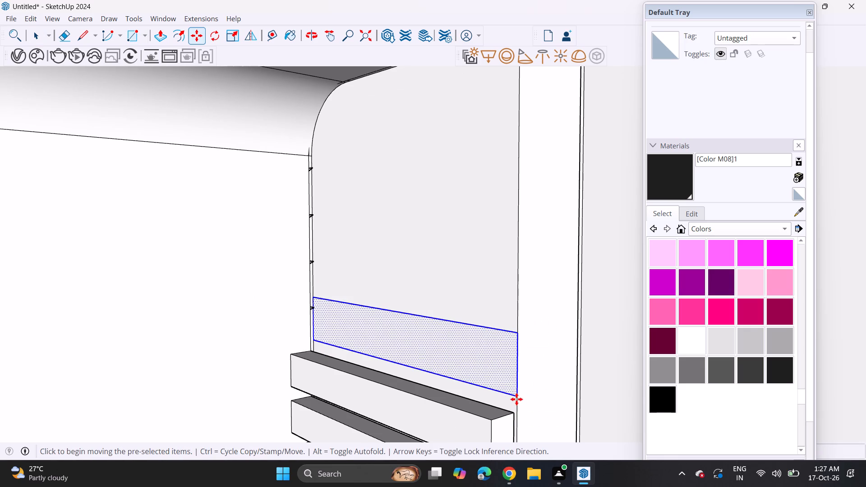
click(517, 396)
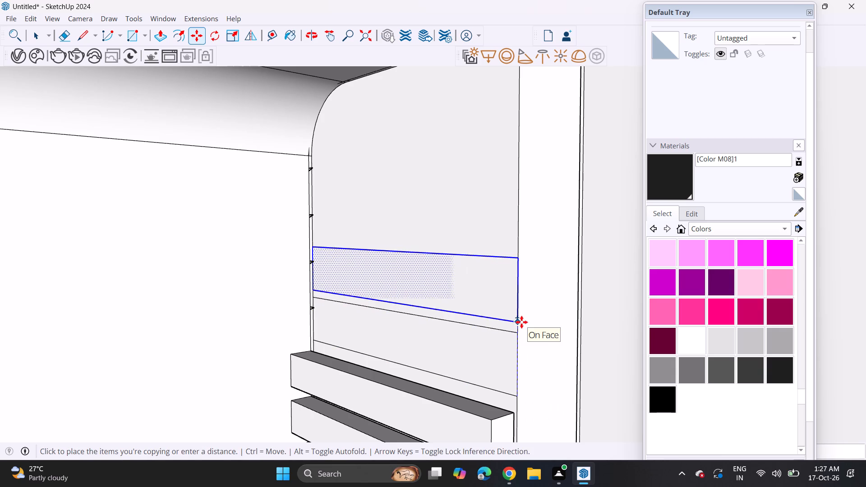
click(521, 318)
click(517, 316)
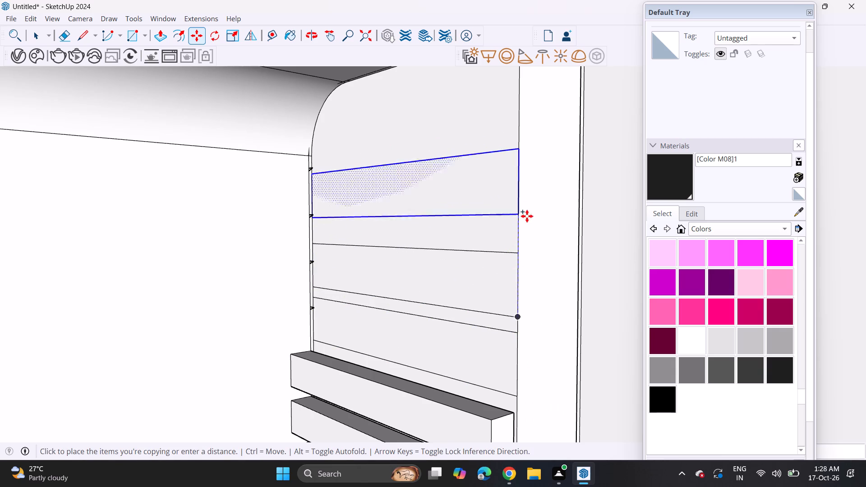
click(529, 234)
ctrl+click(520, 232)
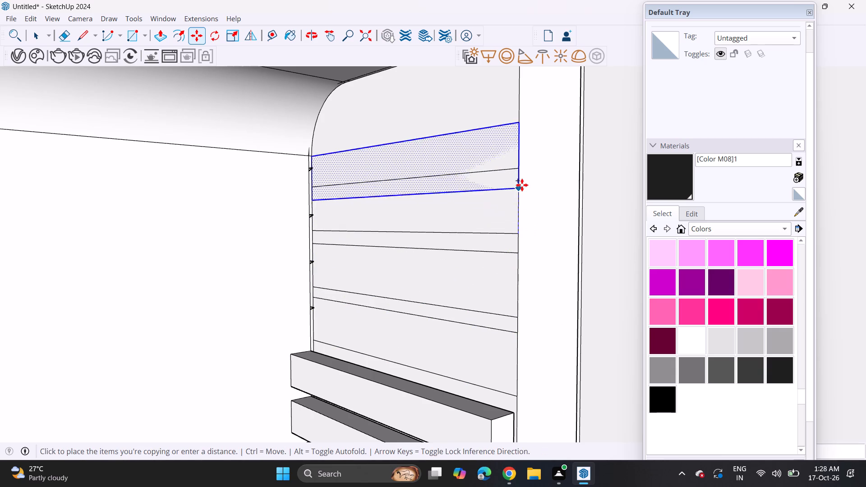
click(517, 149)
click(519, 147)
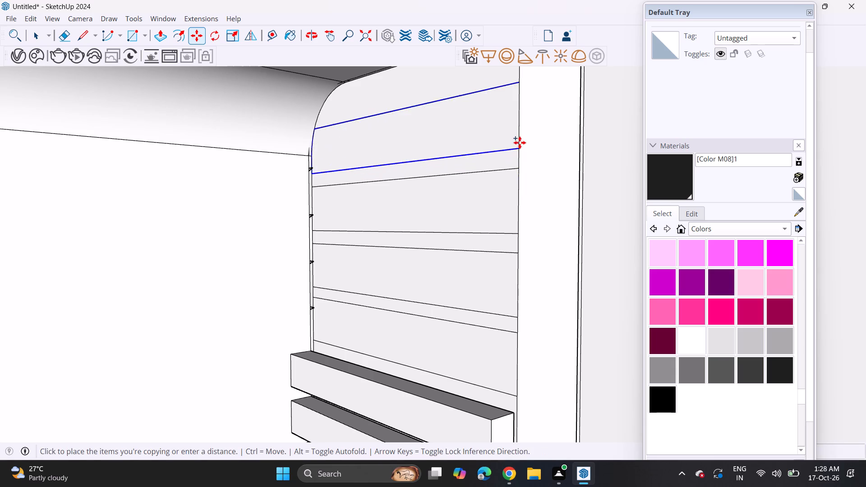
middle_drag(518, 77, 535, 140)
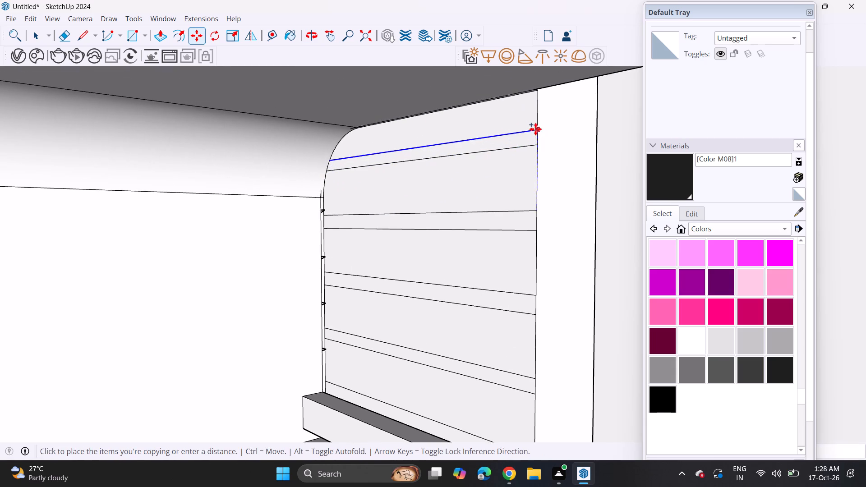
click(536, 113)
key(space)
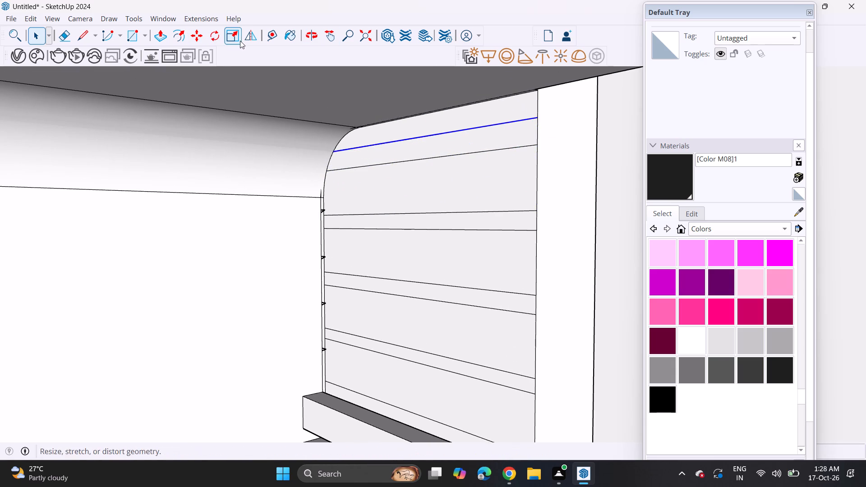
Push/Pull the new band faces up to the slab outward to match the depth of the raised bands below.
click(163, 36)
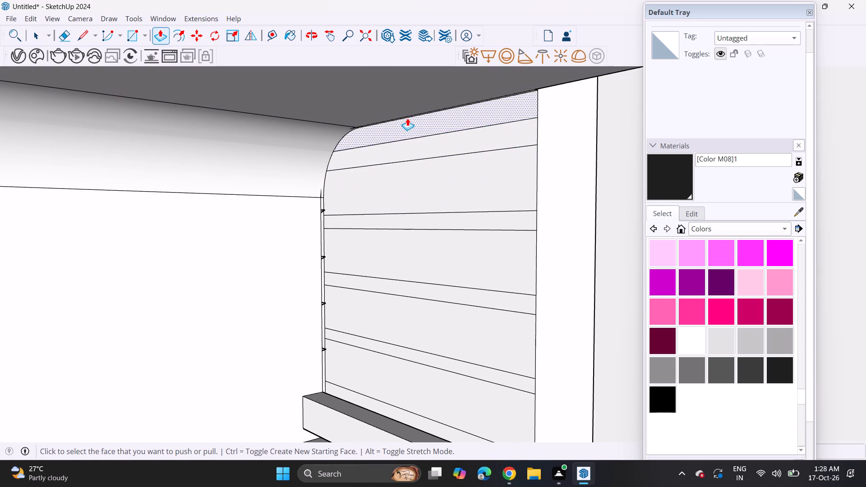
click(407, 118)
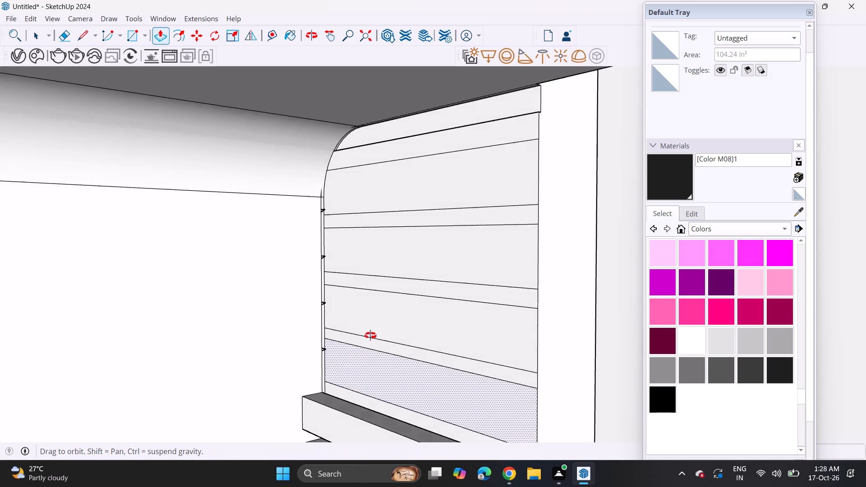
middle_drag(387, 401, 382, 234)
click(389, 210)
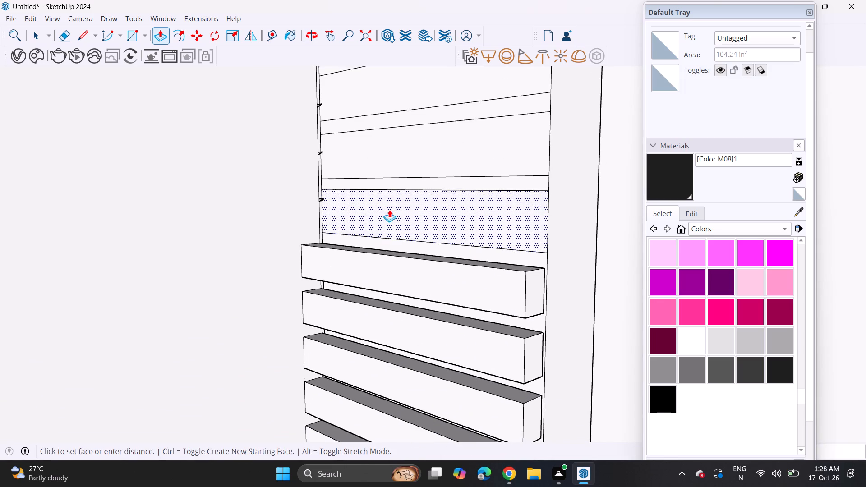
click(395, 278)
double_click(395, 158)
middle_drag(419, 123, 441, 231)
double_click(440, 179)
double_click(440, 100)
shift+middle_drag(440, 91, 436, 184)
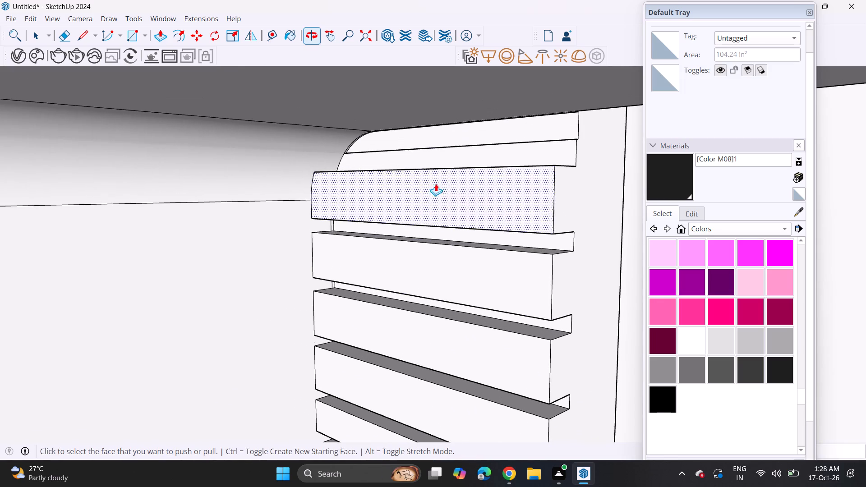
double_click(438, 132)
Examine the completed cladding and the whole house facade from the front.
scroll(438, 132, down, 16)
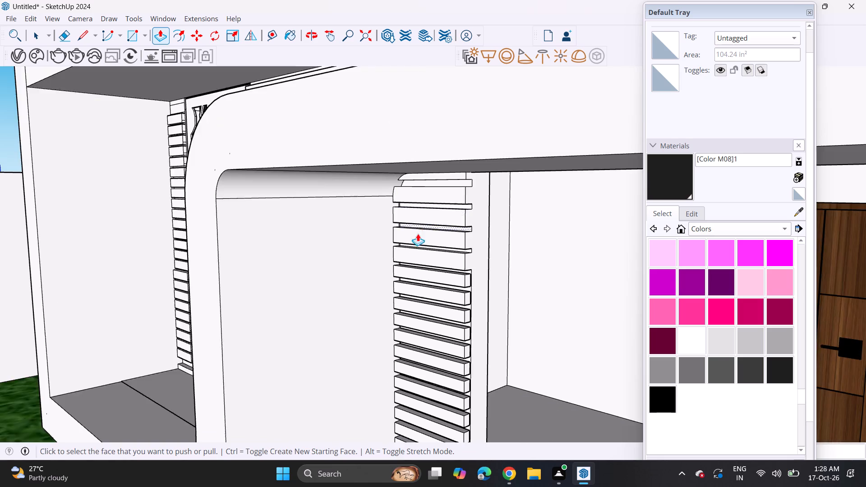
scroll(418, 234, down, 2)
middle_drag(389, 317, 514, 303)
scroll(503, 256, down, 5)
shift+middle_drag(500, 278, 434, 285)
middle_drag(425, 289, 470, 303)
middle_drag(469, 328, 462, 244)
middle_drag(467, 260, 478, 292)
shift+middle_drag(480, 265, 468, 340)
scroll(445, 311, down, 6)
middle_drag(446, 318, 455, 341)
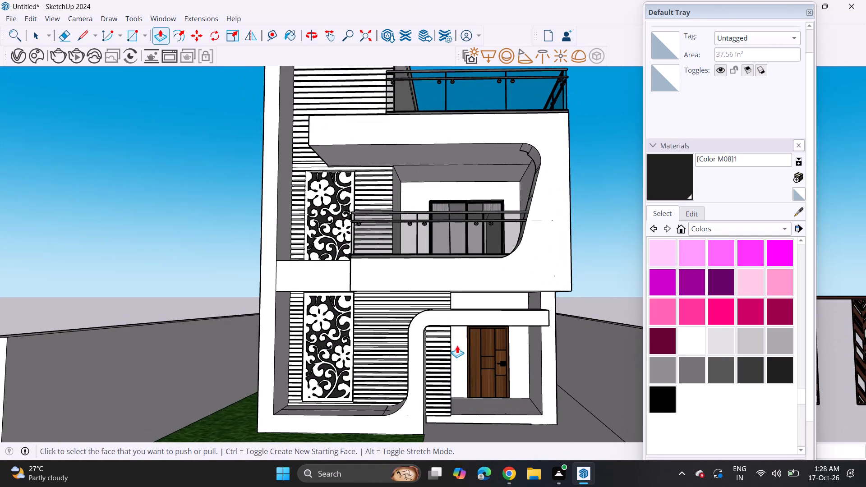
middle_drag(413, 331, 432, 337)
scroll(427, 329, down, 2)
shift+middle_drag(443, 326, 405, 301)
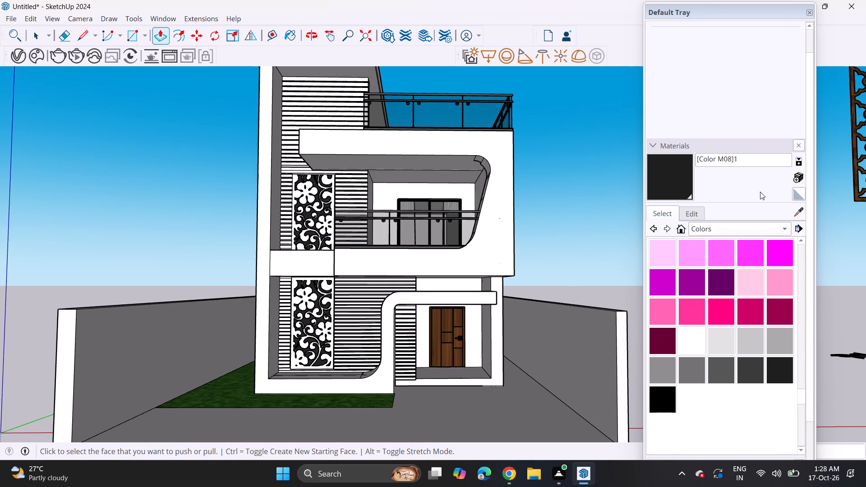
Paint the lowest nine bands of the ground-floor wall beside the floral panel with Wood Veneer 01 from the Wood collection.
click(744, 227)
click(734, 339)
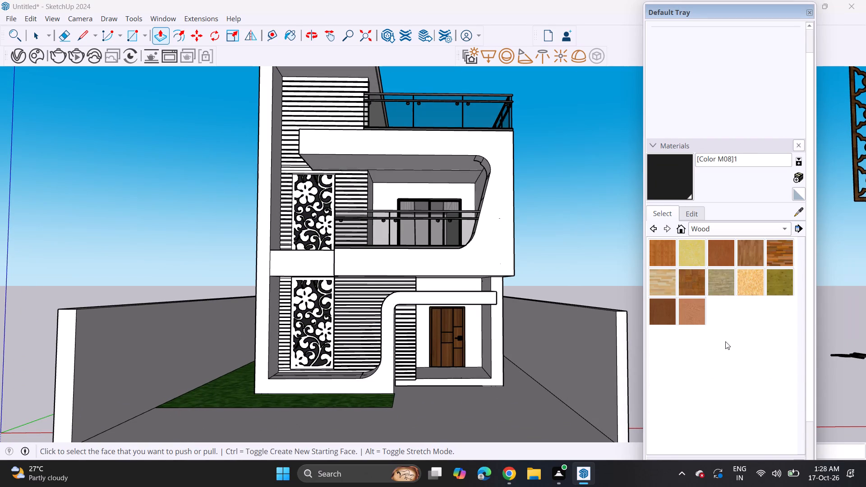
click(657, 312)
scroll(341, 367, up, 4)
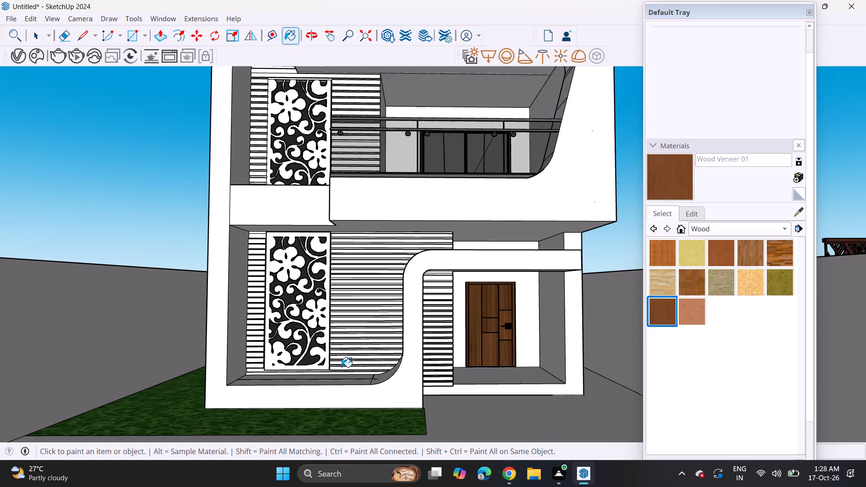
scroll(341, 367, up, 9)
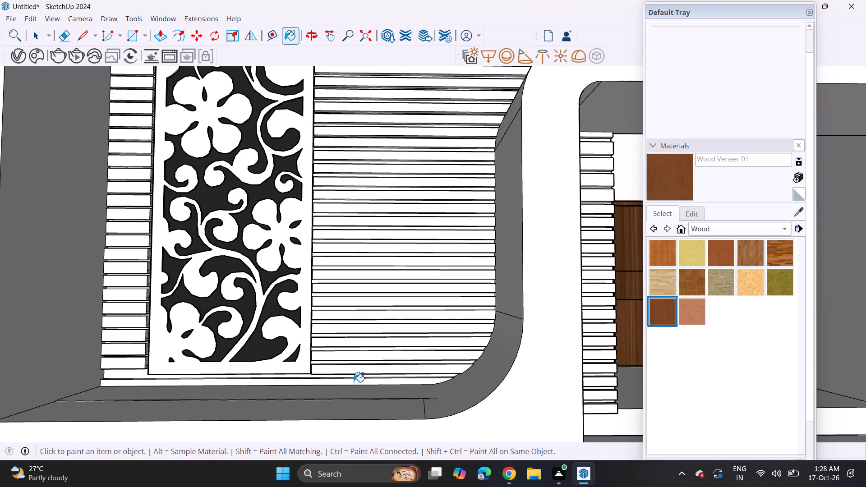
click(354, 382)
click(354, 373)
click(355, 359)
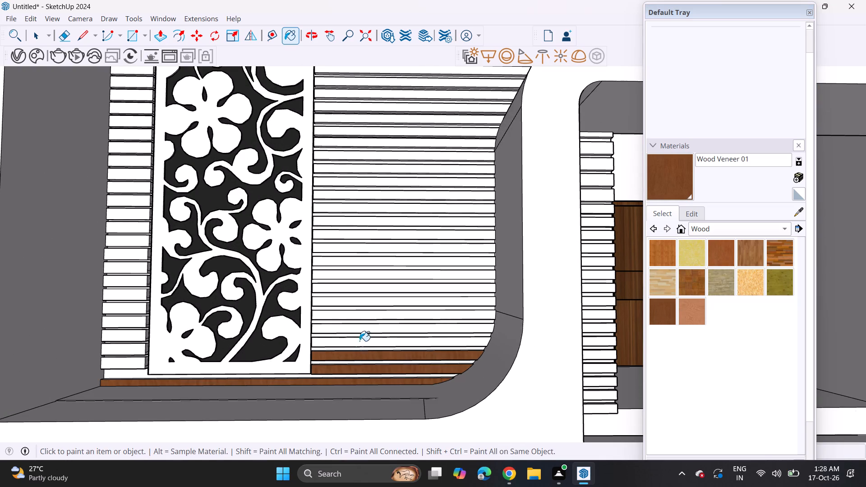
click(358, 341)
click(363, 326)
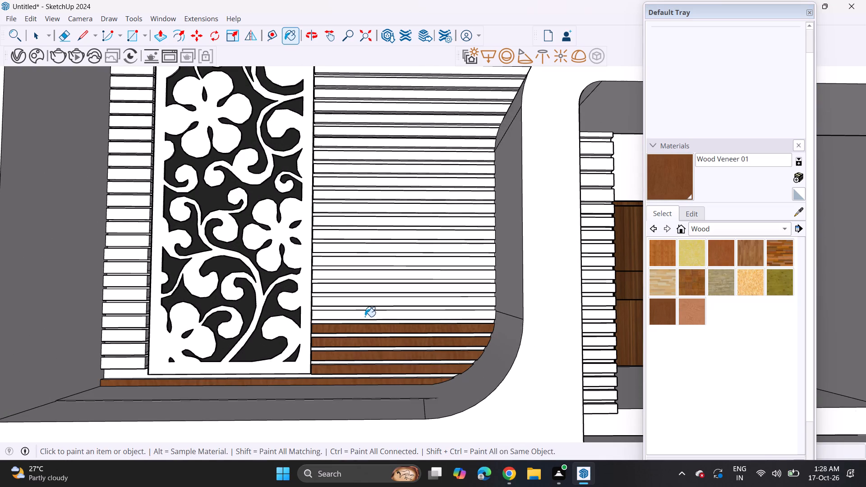
click(365, 317)
click(368, 304)
click(372, 289)
click(375, 276)
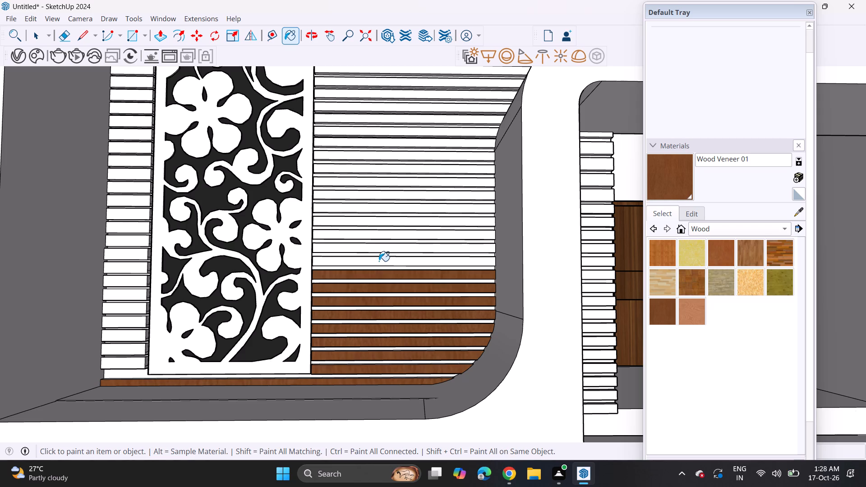
Paint the next bands up the same wall with Wood Veneer 01, leaving only the last three under the slab.
click(379, 261)
click(381, 248)
click(384, 239)
click(384, 234)
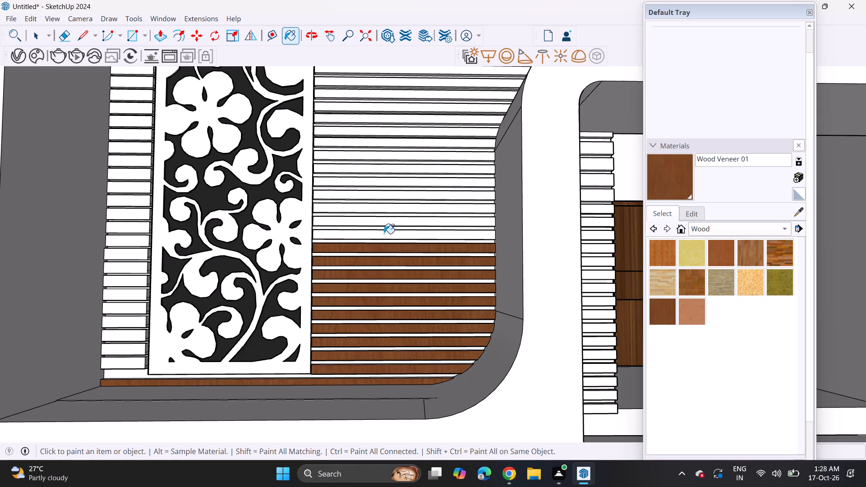
click(387, 225)
click(391, 210)
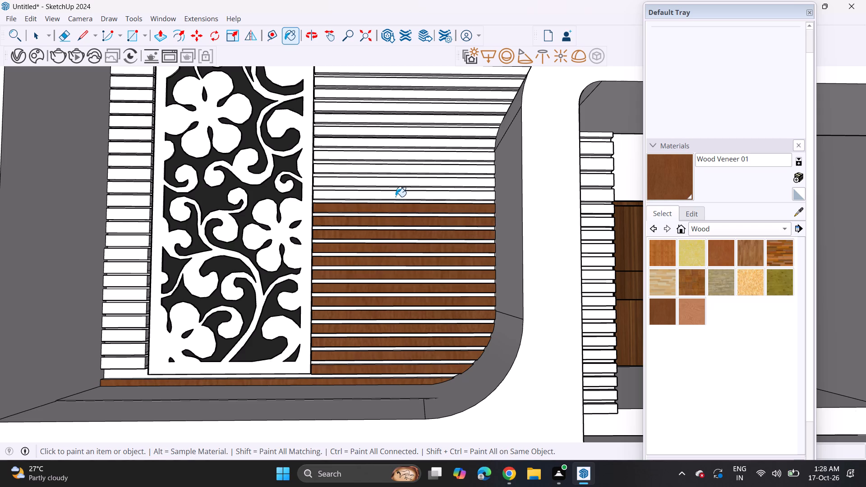
click(396, 197)
click(400, 184)
click(406, 166)
click(406, 156)
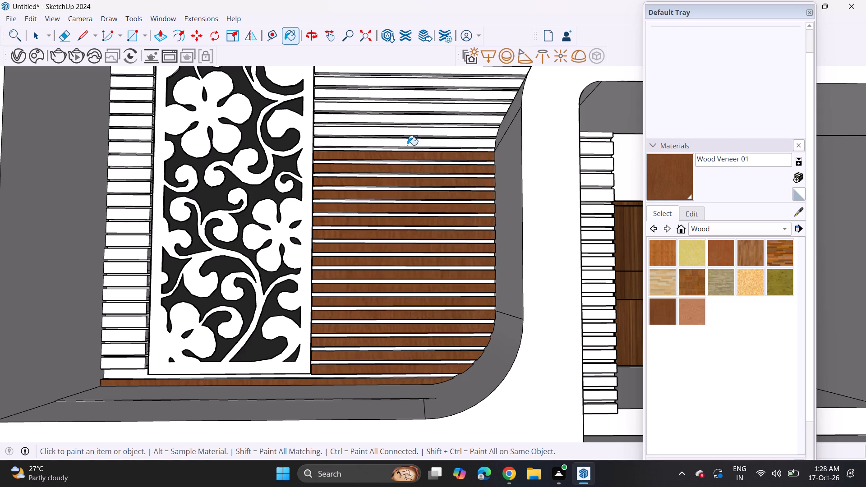
click(407, 144)
click(411, 128)
click(412, 116)
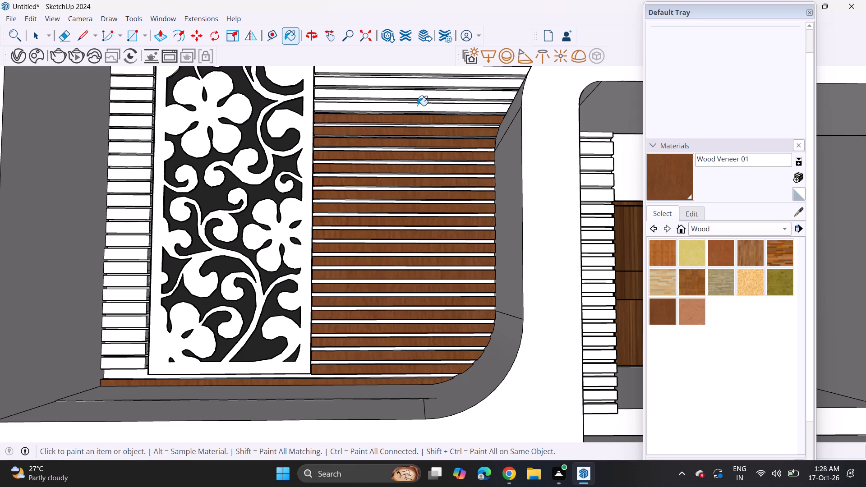
click(417, 106)
click(418, 95)
click(419, 86)
Paint the top three bands under the slab, above the frame's rounded corner, with Wood Veneer 01.
scroll(393, 150, down, 4)
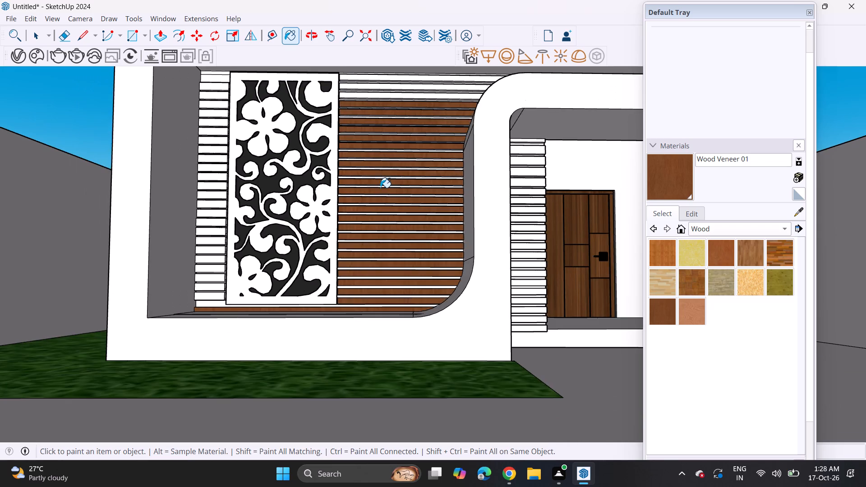
shift+middle_drag(386, 176, 382, 270)
scroll(425, 175, up, 6)
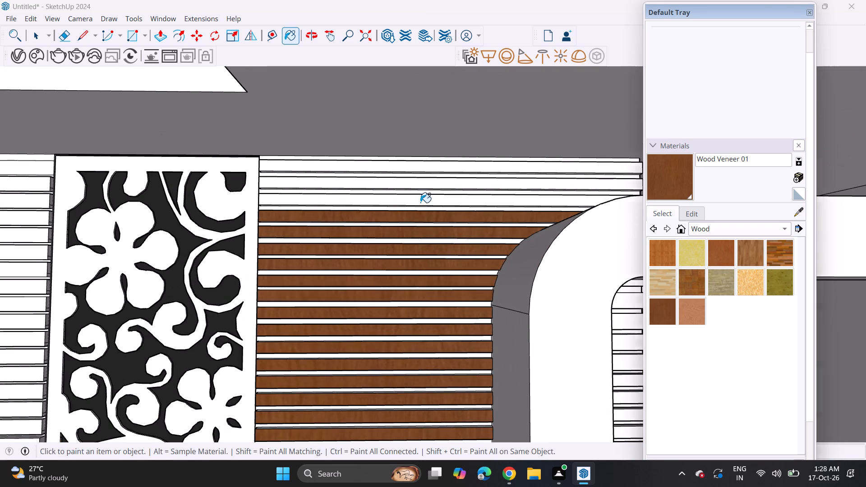
click(420, 202)
click(424, 183)
click(429, 167)
Paint the upper half of the bands on the narrow strip beside the entrance door with Wood Veneer 01.
scroll(427, 209, down, 4)
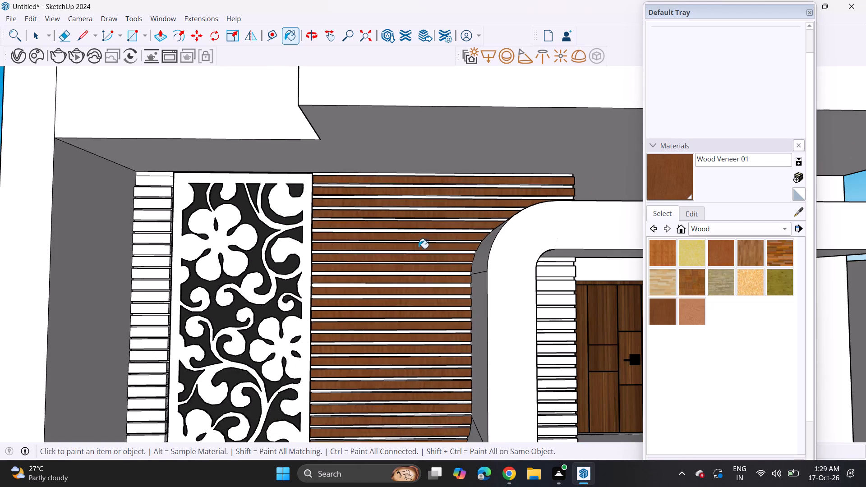
shift+middle_drag(458, 337, 302, 228)
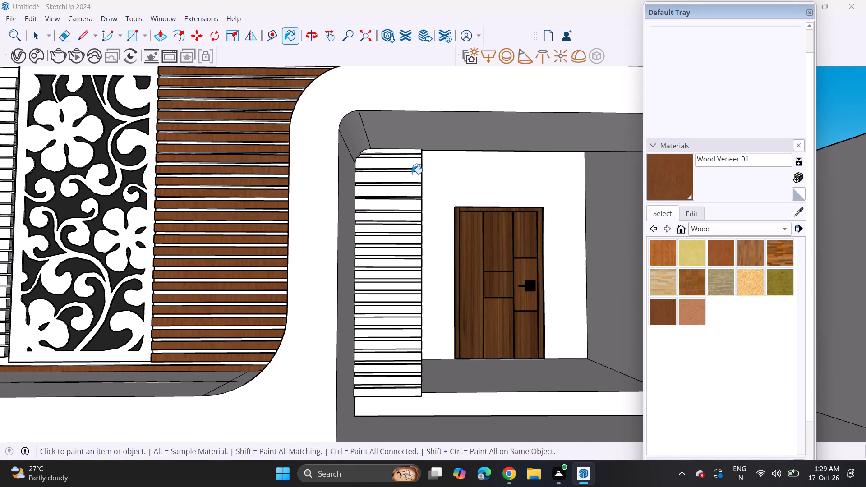
click(387, 150)
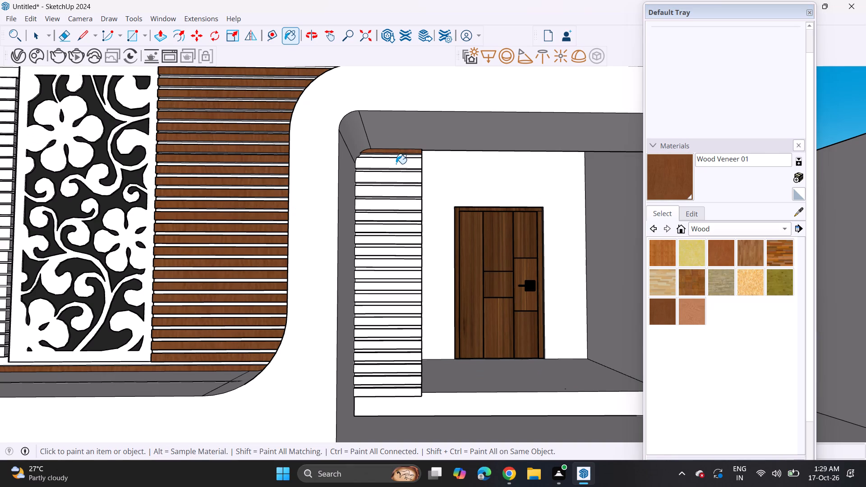
click(396, 164)
click(400, 179)
click(402, 194)
click(404, 206)
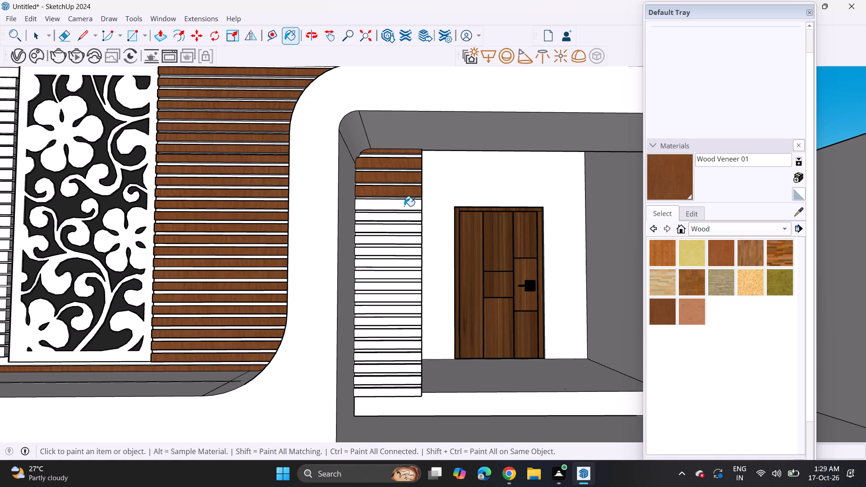
click(408, 220)
click(407, 229)
click(405, 243)
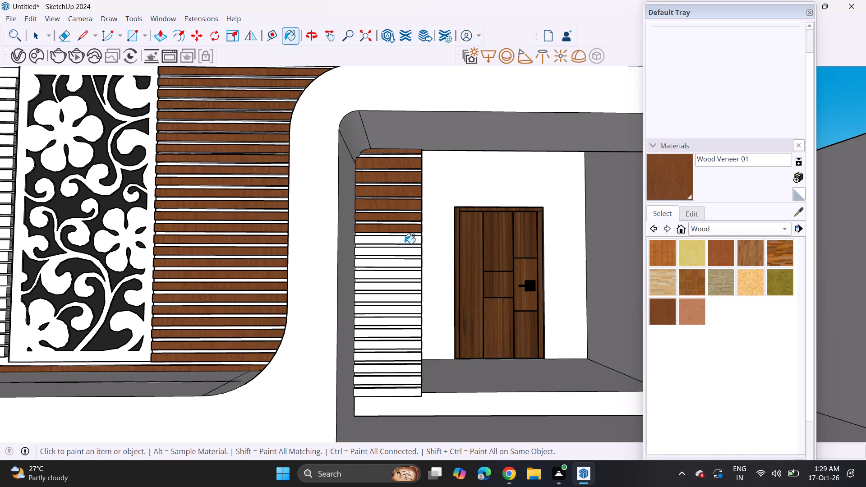
click(405, 252)
click(402, 261)
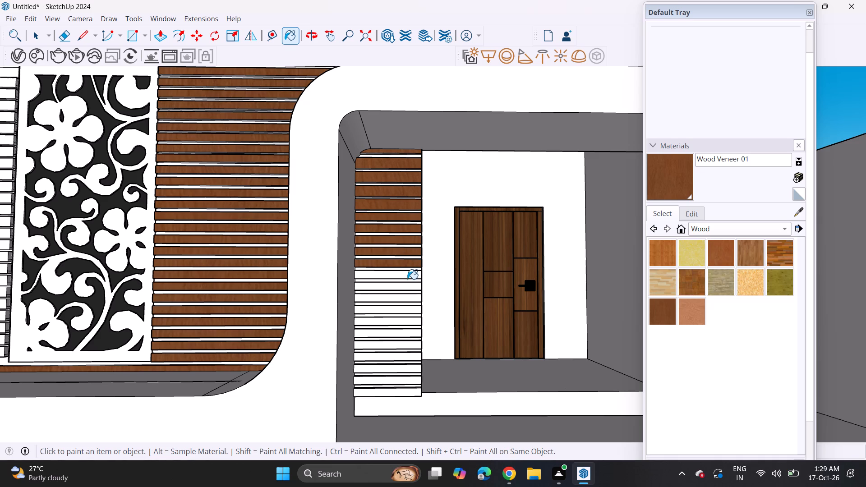
Paint the remaining lower bands on the narrow strip beside the door with Wood Veneer 01, down to its base.
click(407, 279)
click(407, 271)
click(409, 283)
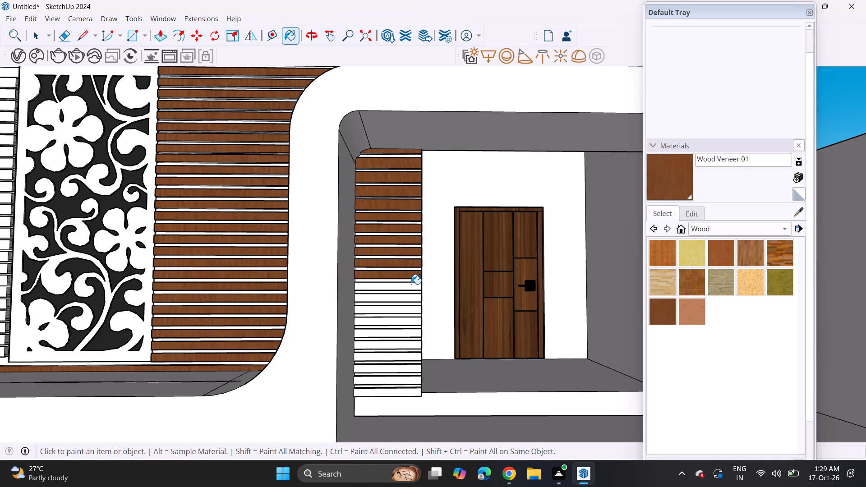
click(411, 284)
click(412, 297)
click(412, 307)
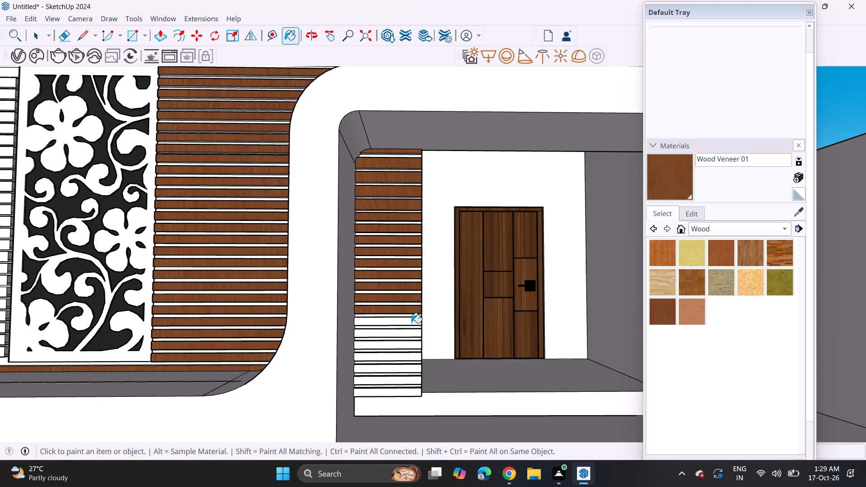
click(411, 323)
click(412, 334)
click(413, 348)
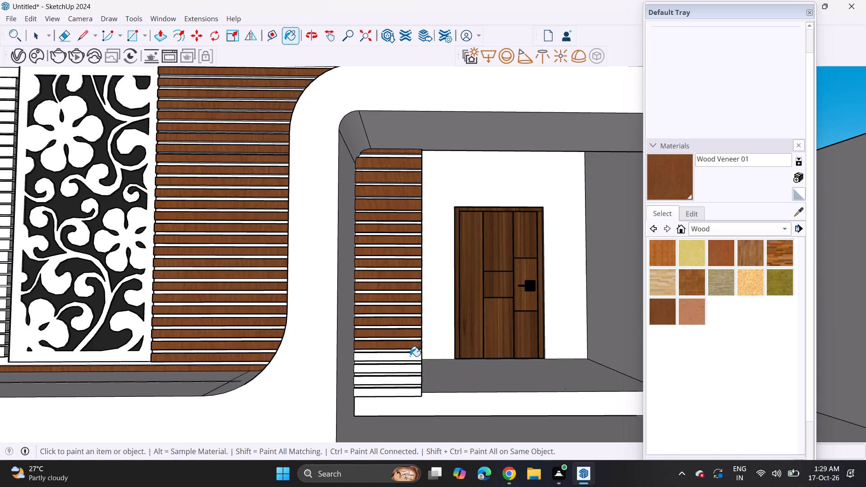
click(410, 356)
click(406, 371)
click(408, 382)
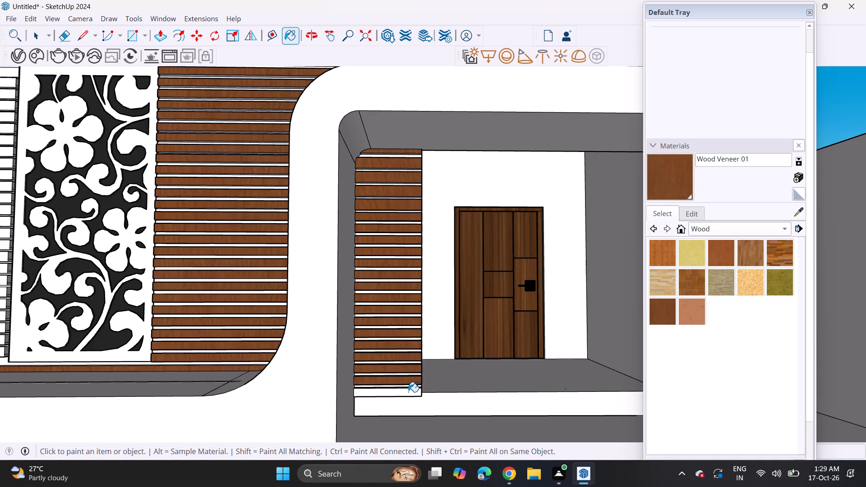
click(408, 392)
Paint the lowest nine short bands between the side wall and the ground-floor floral panel with Wood Veneer 01.
scroll(407, 365, down, 4)
middle_drag(172, 247, 329, 278)
scroll(291, 386, up, 4)
click(286, 390)
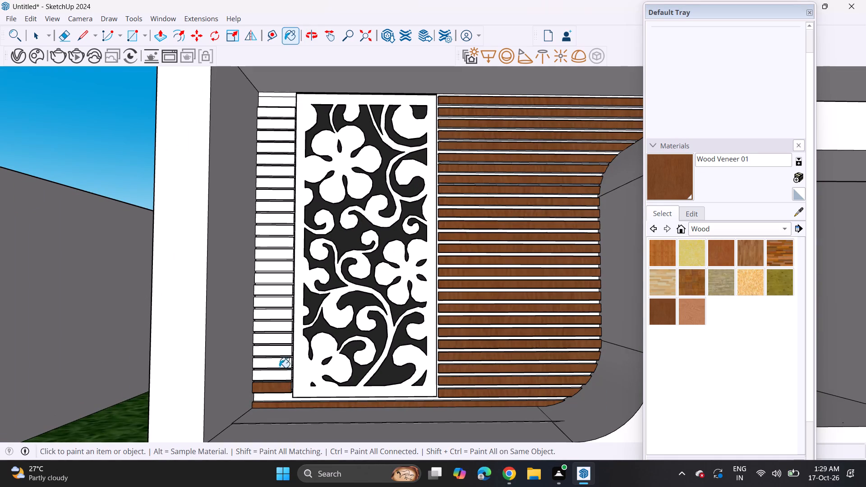
click(279, 374)
click(283, 363)
click(281, 348)
click(279, 335)
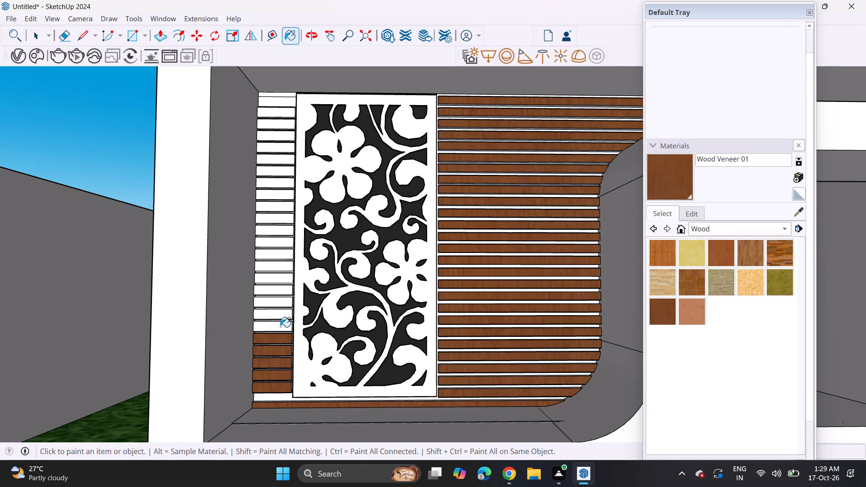
click(280, 327)
click(280, 317)
click(280, 304)
click(279, 294)
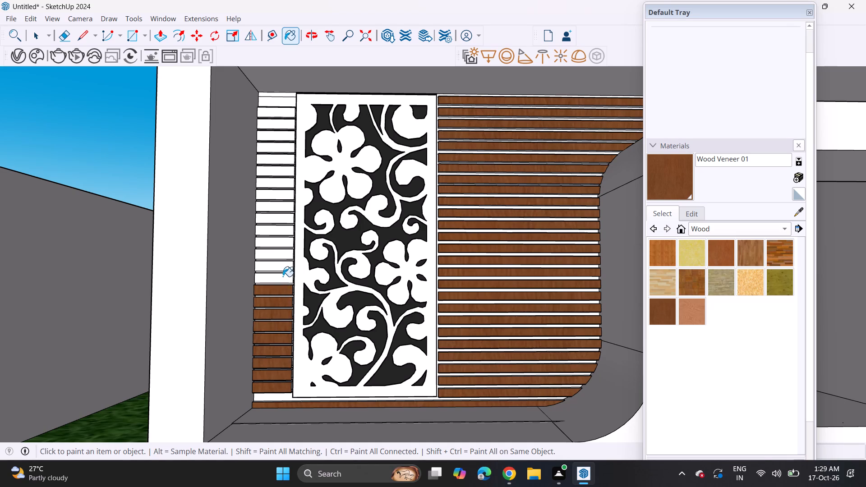
Paint the middle short bands and their gaps between the side wall and the ground-floor floral panel with Wood Veneer 01.
click(283, 276)
click(285, 260)
click(285, 255)
click(284, 241)
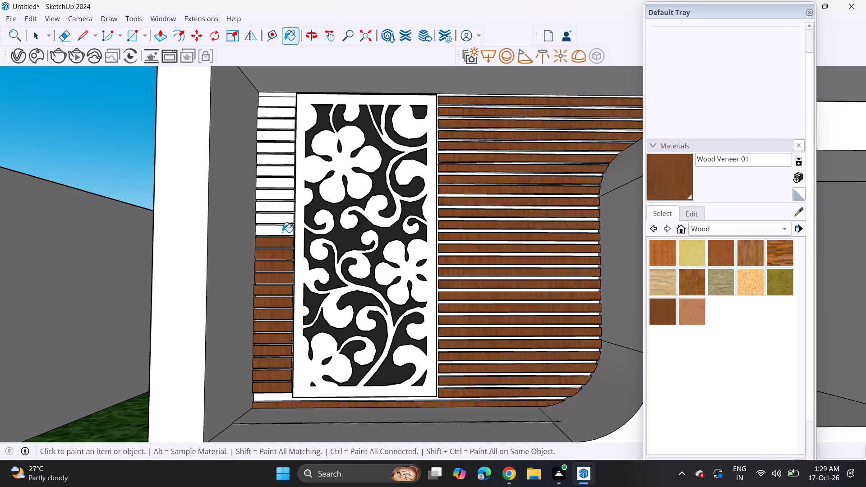
click(282, 232)
click(283, 217)
click(283, 209)
click(282, 196)
click(282, 184)
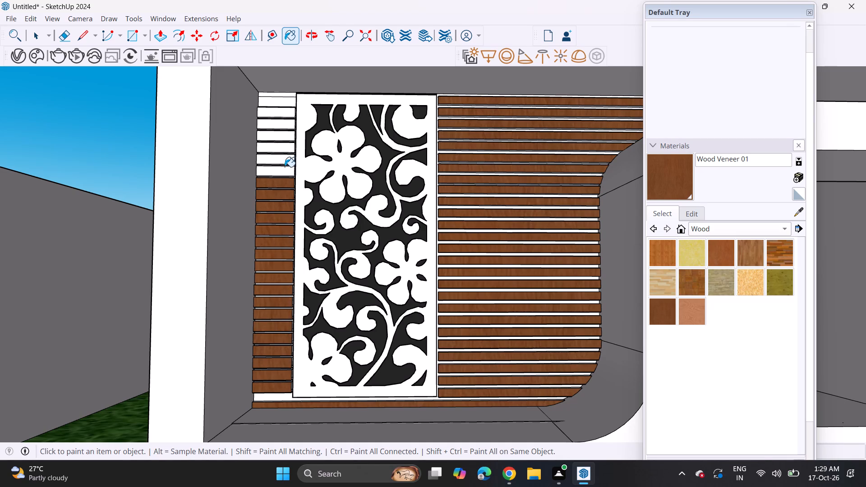
Paint the remaining upper short bands beside the ground-floor floral panel with Wood Veneer 01, up to the topmost band.
click(285, 167)
click(282, 170)
click(285, 162)
click(286, 148)
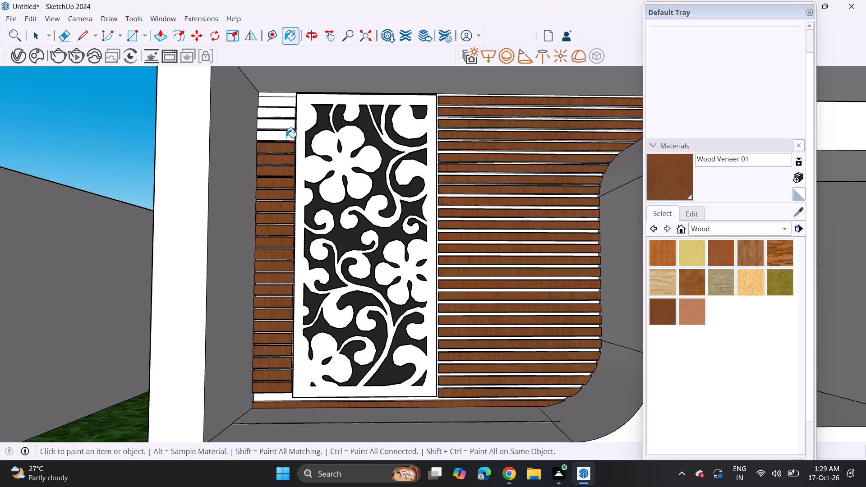
click(286, 138)
click(285, 124)
click(286, 117)
click(287, 102)
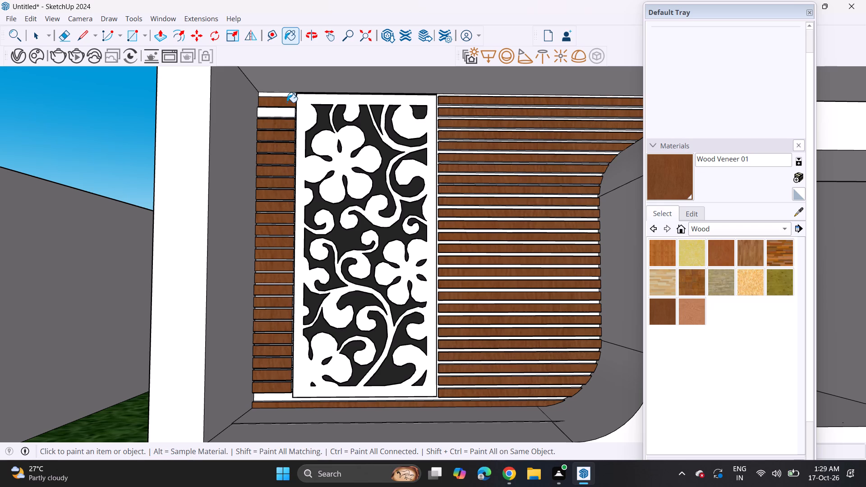
click(283, 111)
Paint the white gap under the lowest short band beside the ground-floor floral panel with Wood Veneer 01.
scroll(280, 188, down, 4)
scroll(285, 362, up, 6)
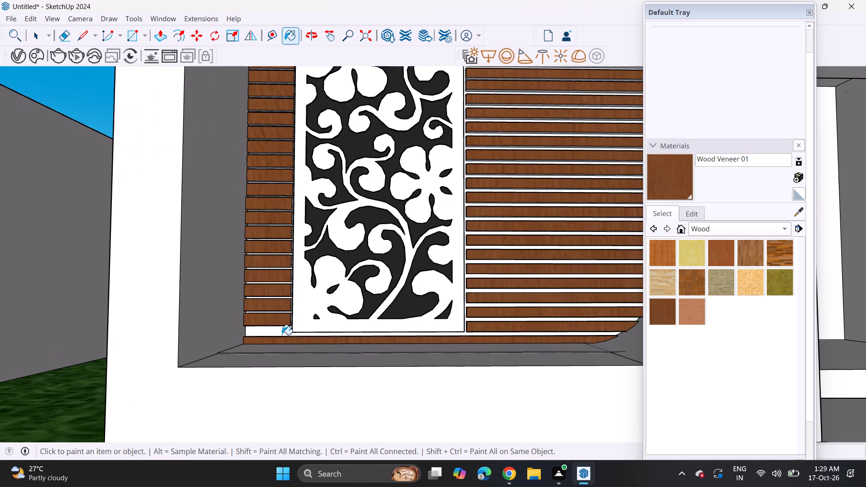
click(279, 330)
scroll(277, 330, down, 9)
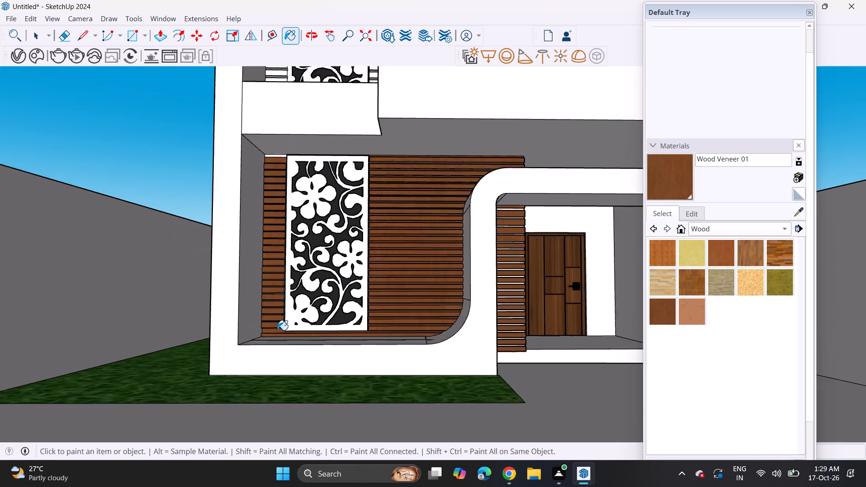
Paint the white gaps between the bands on the narrow strip beside the entrance door with Wood Veneer 01, up to the rounded corner.
scroll(277, 330, down, 1)
shift+middle_drag(393, 267, 393, 285)
scroll(504, 322, up, 8)
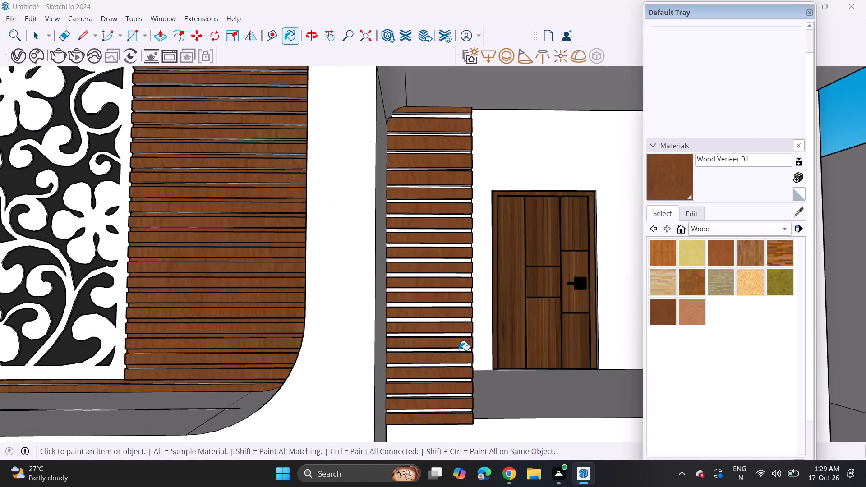
scroll(458, 350, up, 3)
click(458, 350)
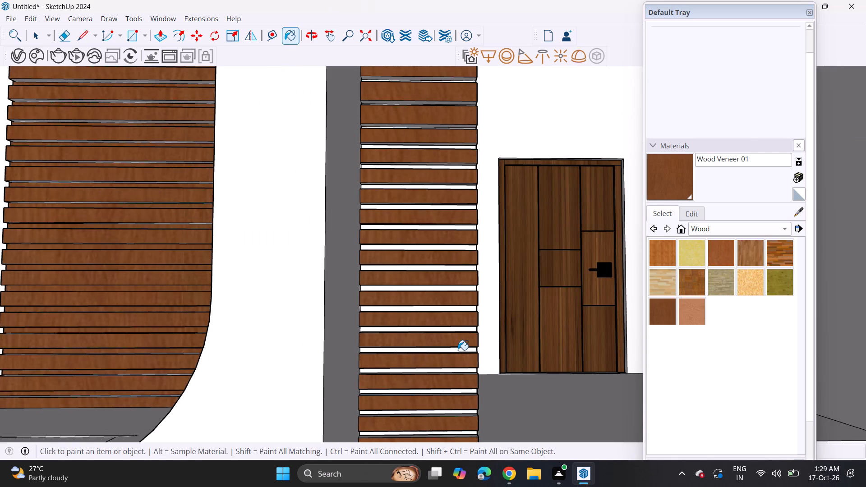
scroll(458, 350, down, 8)
scroll(434, 239, up, 3)
scroll(470, 174, up, 5)
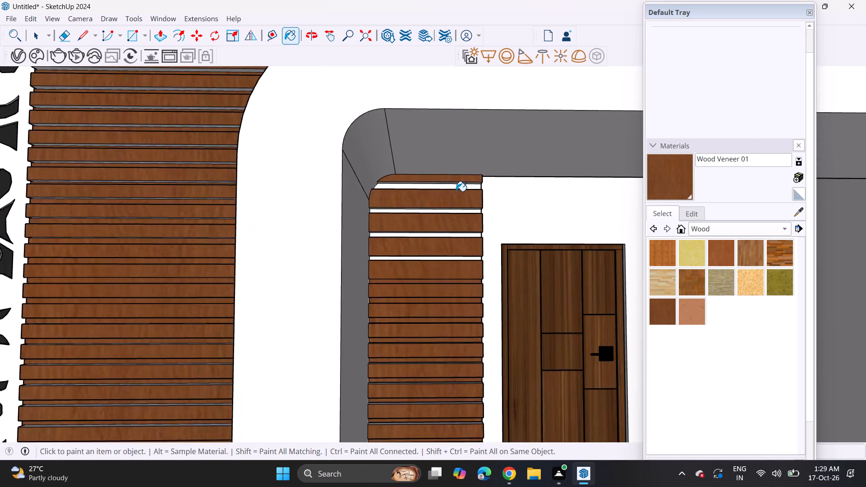
scroll(456, 191, up, 3)
click(456, 184)
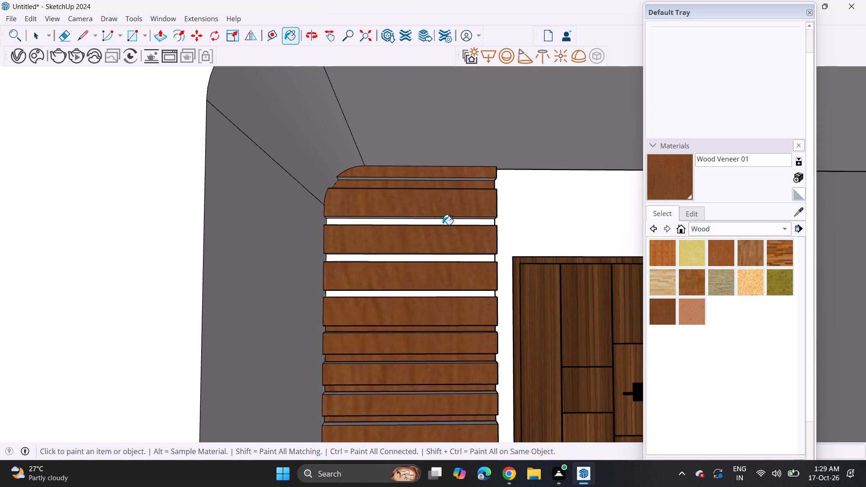
click(447, 219)
click(445, 219)
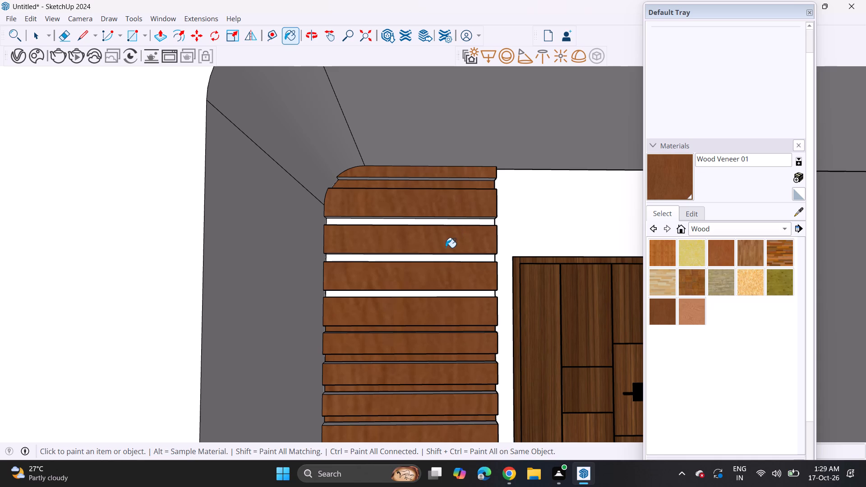
click(445, 256)
click(452, 221)
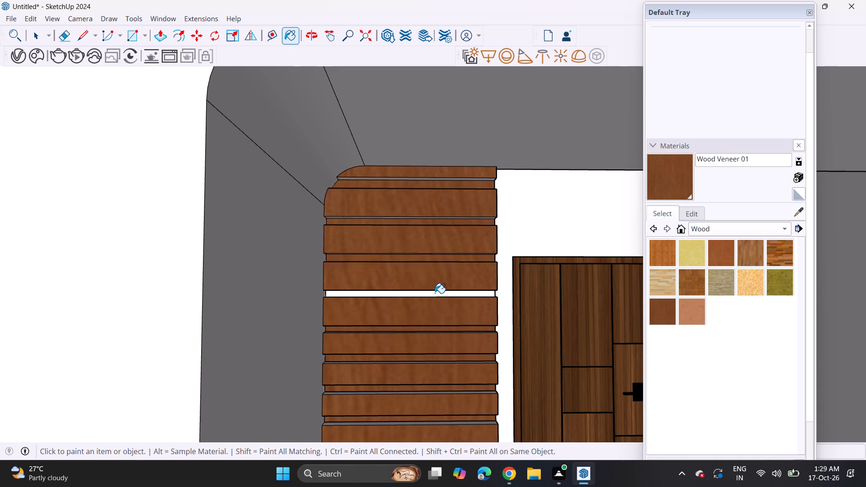
click(434, 294)
scroll(431, 285, down, 15)
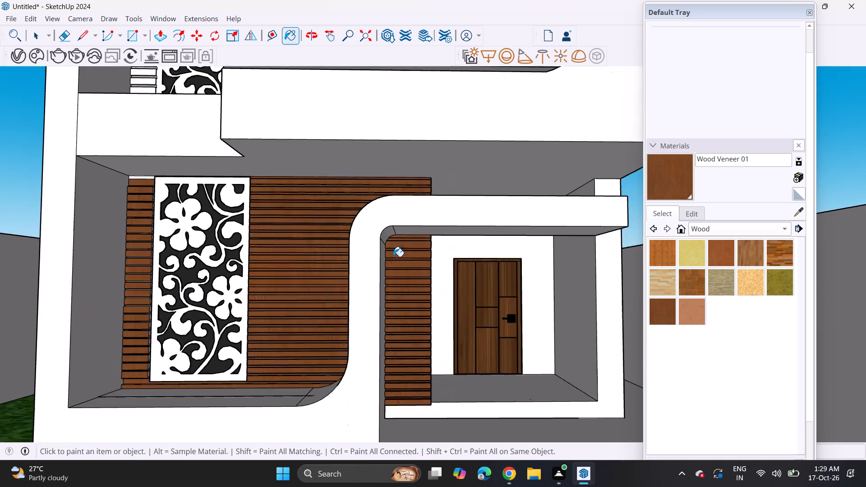
Paint the thin white strip above the topmost short band beside the ground-floor floral panel with Wood Veneer 01.
shift+middle_drag(321, 186, 411, 271)
scroll(245, 264, up, 8)
middle_drag(263, 271, 270, 240)
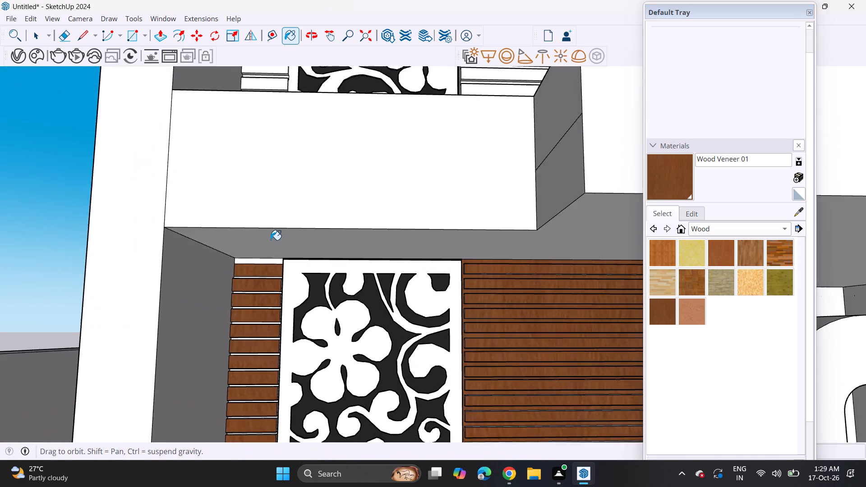
click(270, 262)
Paint the lowest short bands and gaps beside the upper-floor floral panel, just above the white parapet, with Wood Veneer 01.
shift+middle_drag(273, 253, 277, 389)
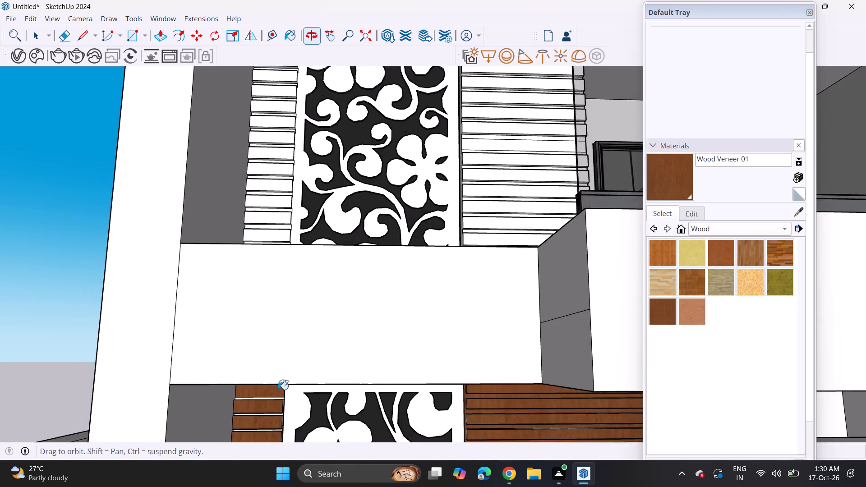
shift+middle_drag(307, 211, 314, 327)
middle_drag(314, 327, 314, 371)
shift+middle_drag(312, 404, 380, 236)
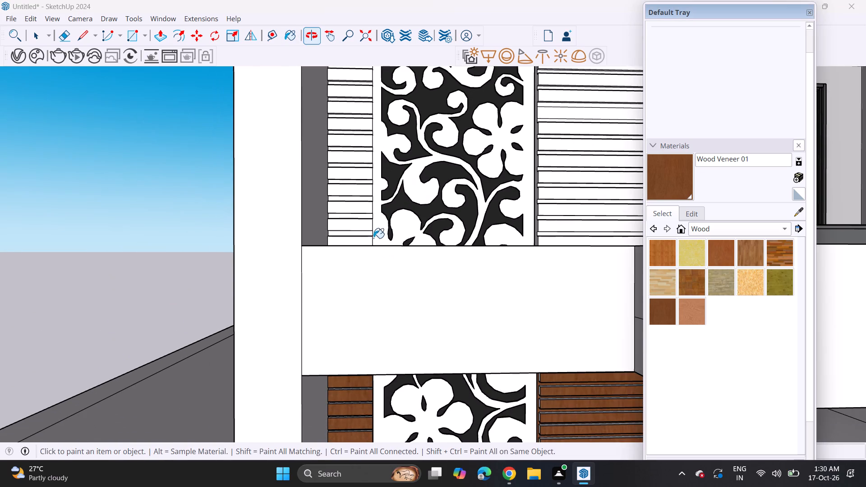
click(352, 236)
click(353, 238)
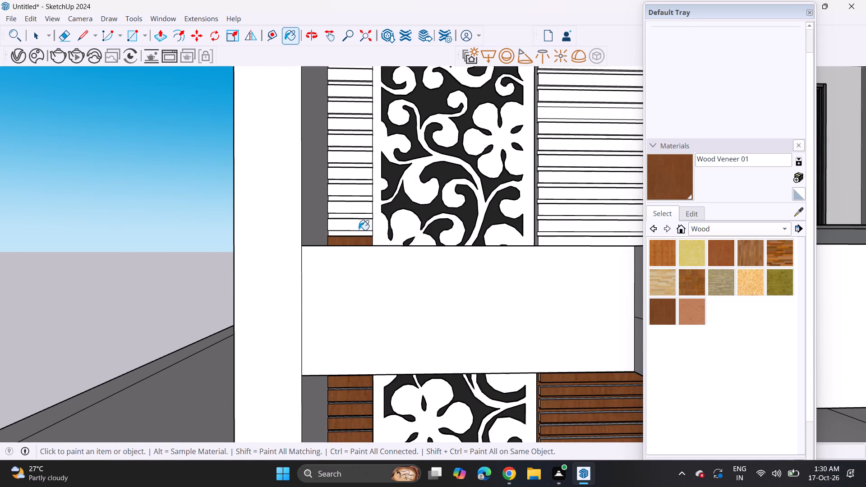
click(359, 233)
click(363, 226)
click(364, 216)
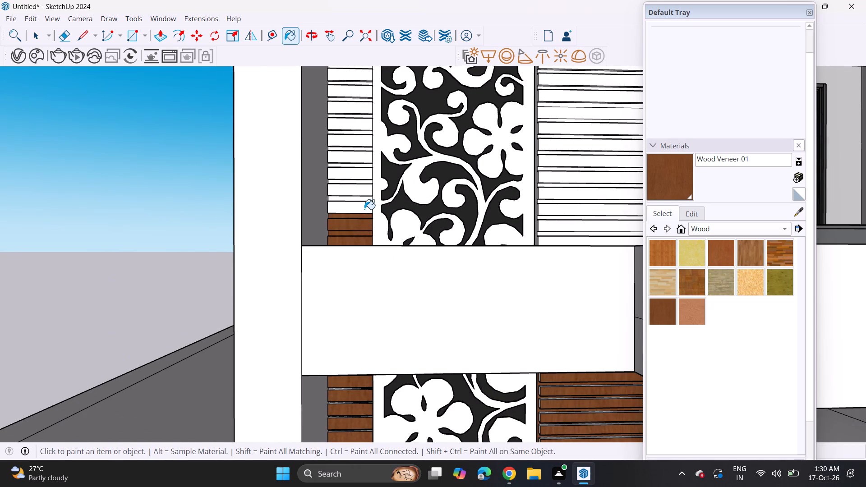
click(364, 209)
click(367, 201)
click(367, 193)
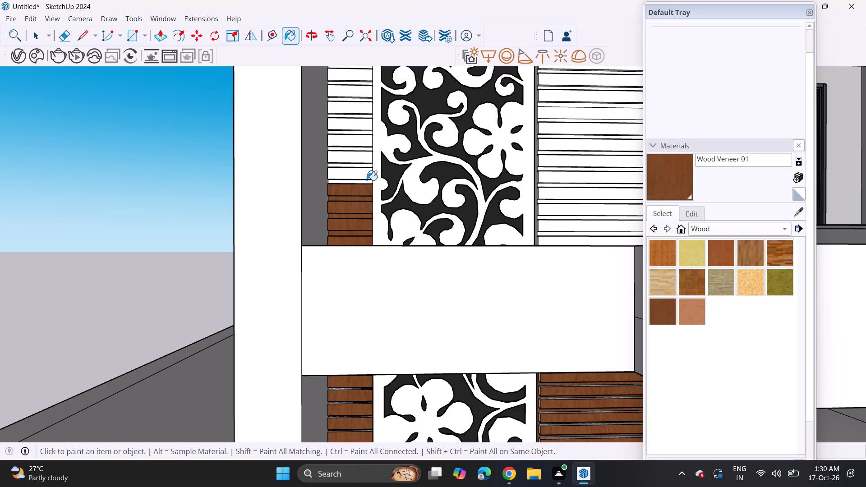
click(367, 180)
click(359, 181)
click(362, 173)
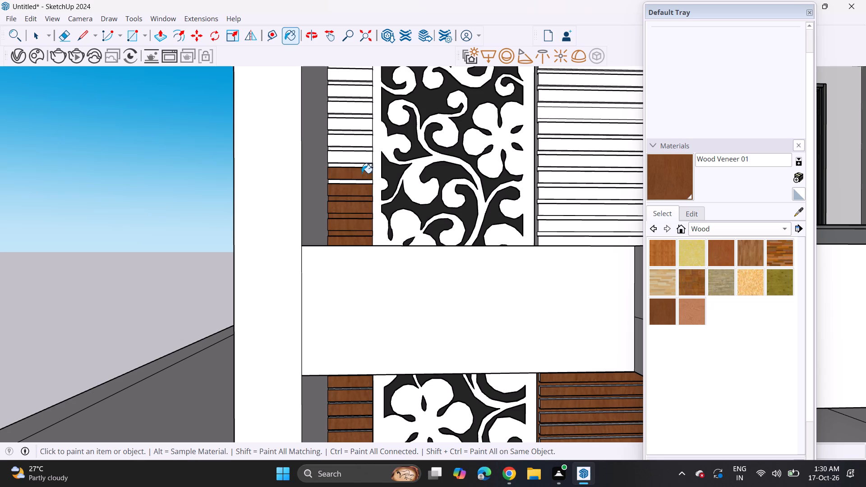
click(363, 182)
click(365, 166)
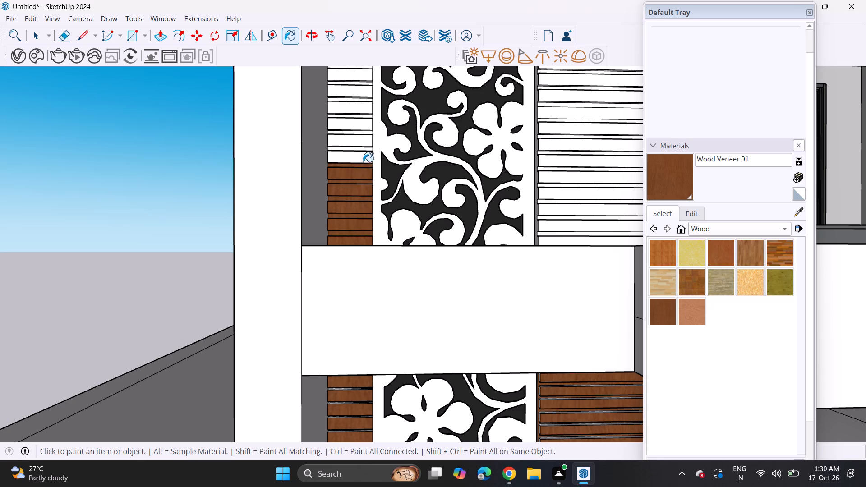
Continue Wood Veneer 01 up the short bands and gaps beside the lower half of the upper-floor floral panel.
scroll(347, 138, up, 4)
shift+middle_drag(348, 142, 364, 163)
scroll(376, 173, up, 4)
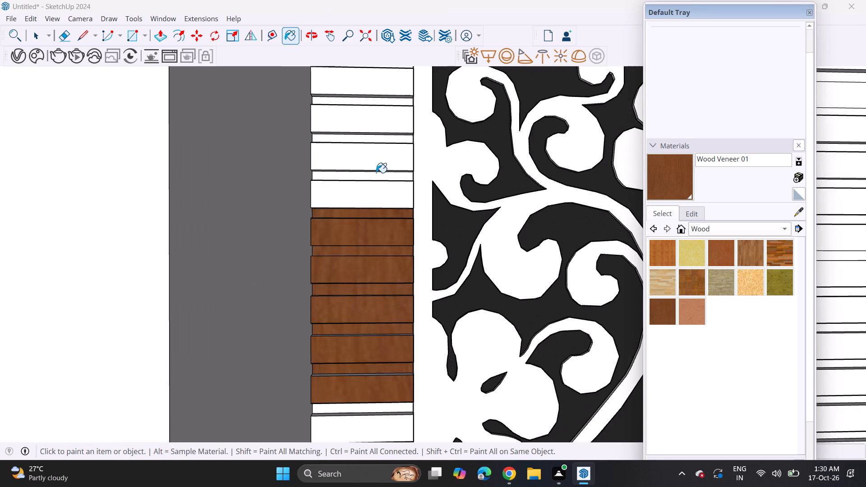
click(378, 191)
click(379, 174)
click(384, 151)
click(386, 138)
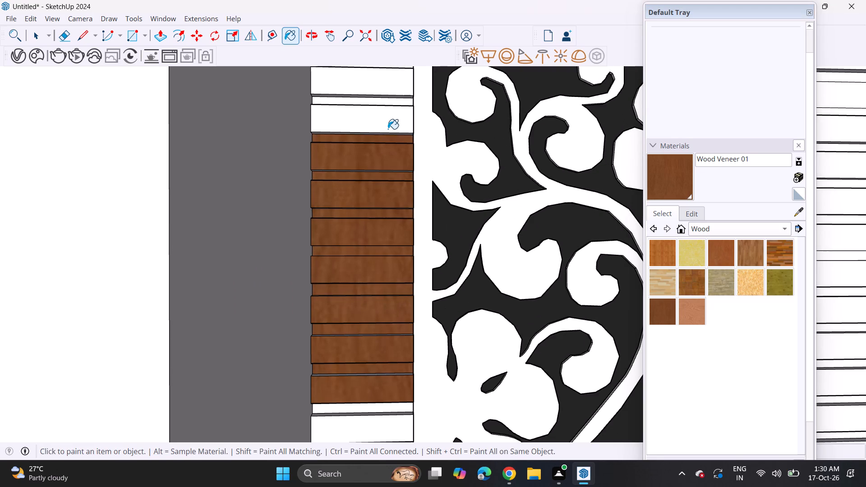
click(388, 126)
click(388, 101)
click(390, 84)
Paint the next short bands and gaps beside the middle of the upper-floor floral panel with Wood Veneer 01.
middle_drag(372, 124, 373, 238)
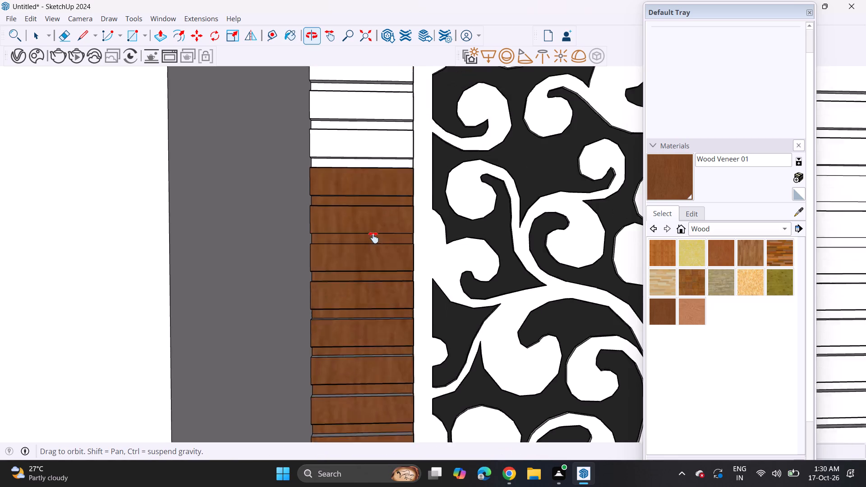
middle_drag(373, 238, 363, 303)
click(378, 219)
click(384, 202)
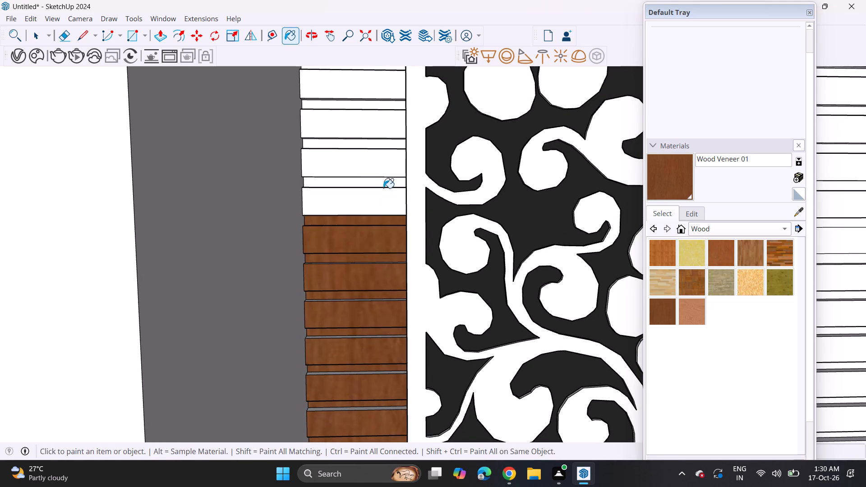
click(383, 181)
click(383, 162)
click(386, 140)
click(392, 121)
click(389, 100)
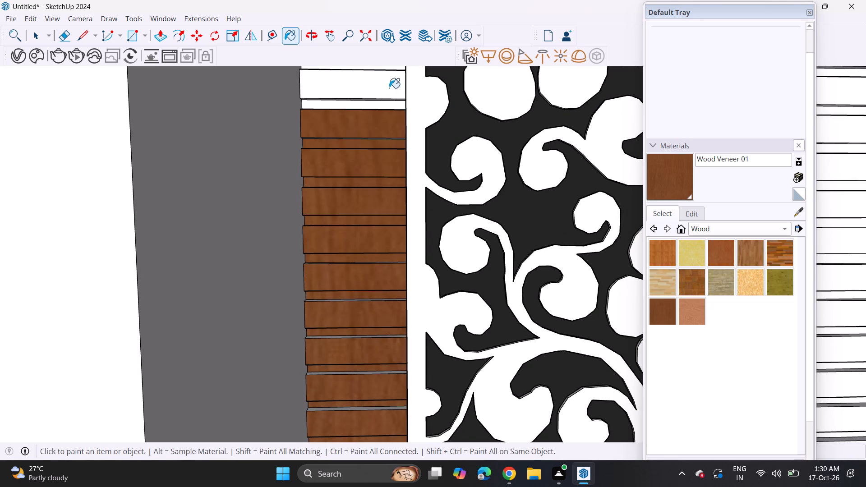
click(387, 102)
click(389, 90)
Paint the remaining short bands and gaps beside the upper-floor floral panel with Wood Veneer 01, up to the panel's top edge.
scroll(364, 121, down, 4)
shift+middle_drag(367, 119, 368, 308)
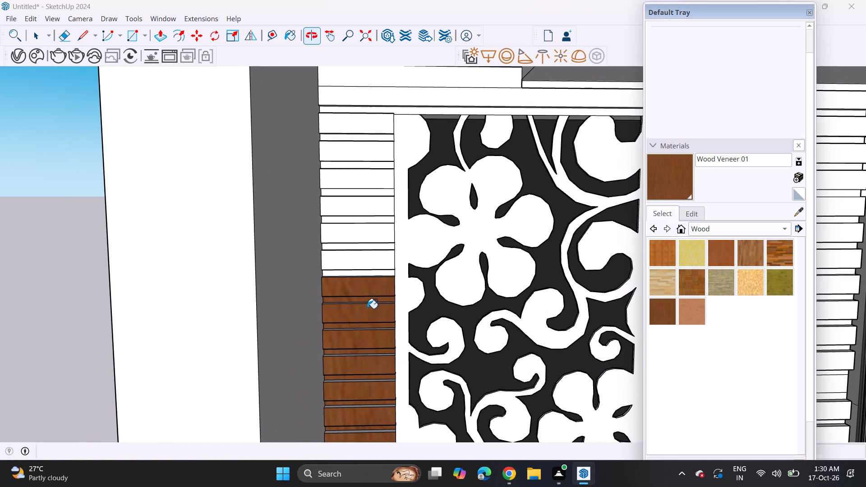
click(359, 273)
click(361, 262)
click(363, 243)
drag(364, 243, 366, 248)
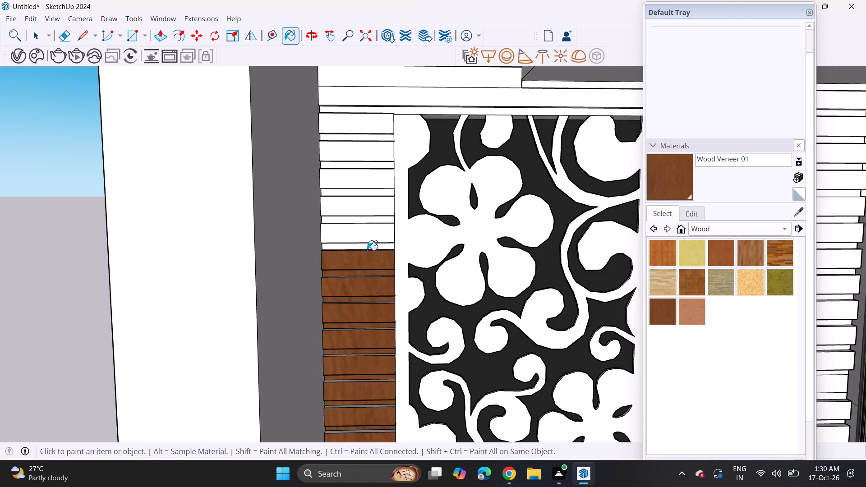
click(367, 250)
click(369, 243)
click(368, 246)
click(368, 239)
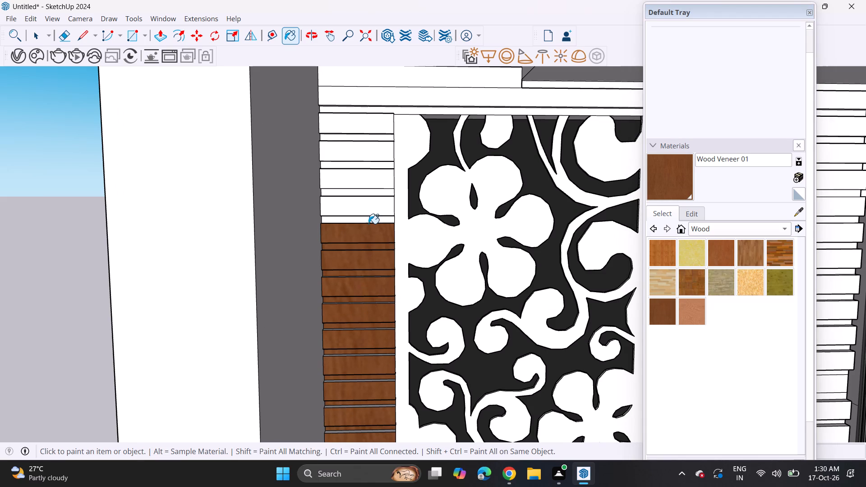
click(370, 219)
click(368, 212)
click(369, 190)
click(373, 183)
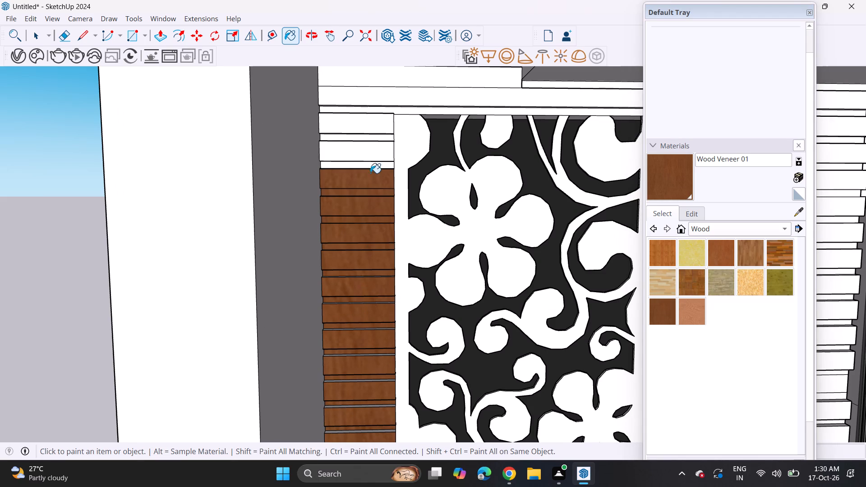
click(371, 163)
click(373, 156)
click(375, 138)
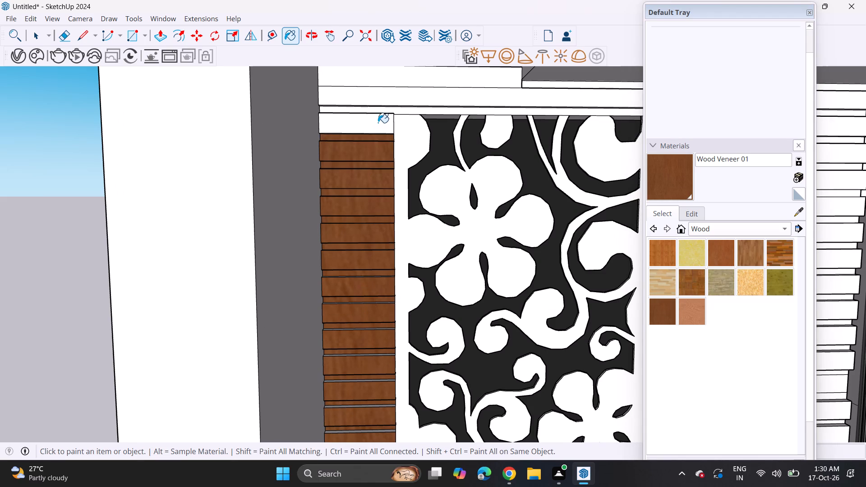
click(378, 123)
Paint the bands and gaps immediately above the upper-floor floral panel, beside the lower end of the projecting ledge, with Wood Veneer 01.
click(385, 108)
scroll(383, 106, down, 3)
click(385, 98)
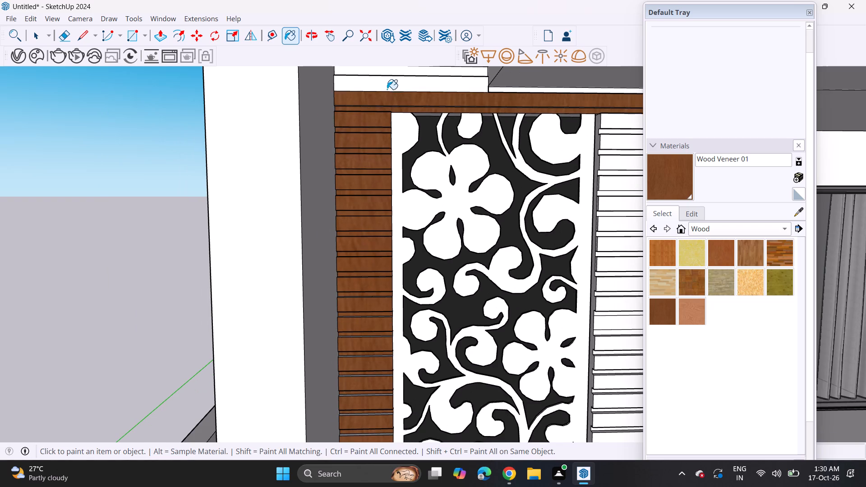
click(387, 89)
shift+middle_drag(383, 89, 360, 298)
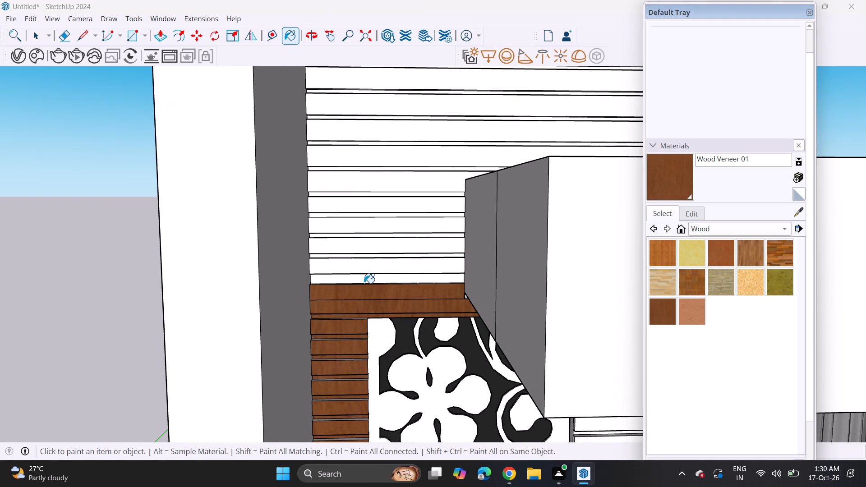
click(365, 278)
click(369, 266)
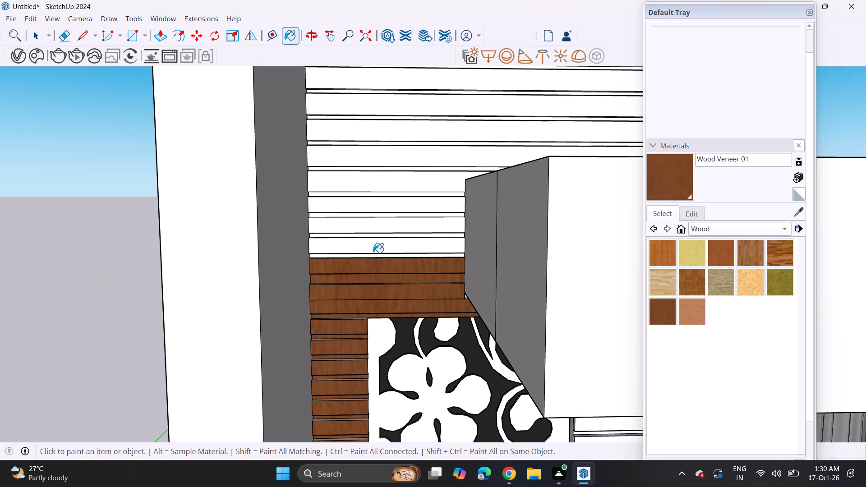
click(373, 253)
click(373, 255)
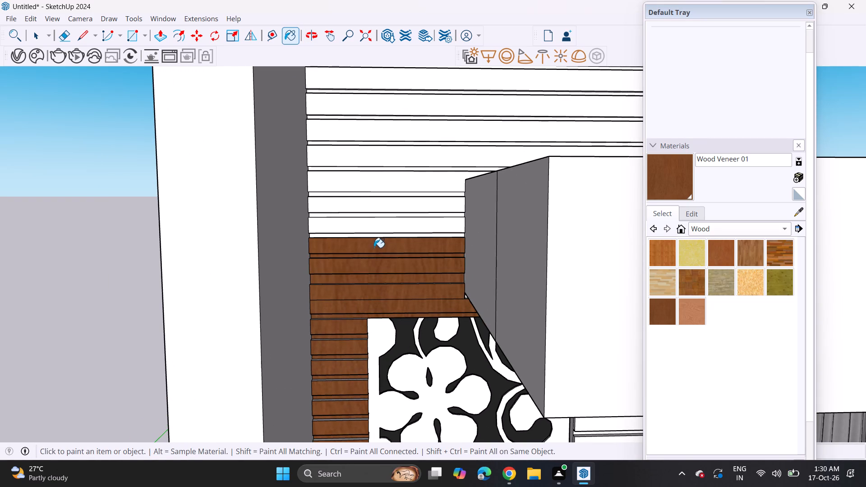
click(376, 235)
click(376, 232)
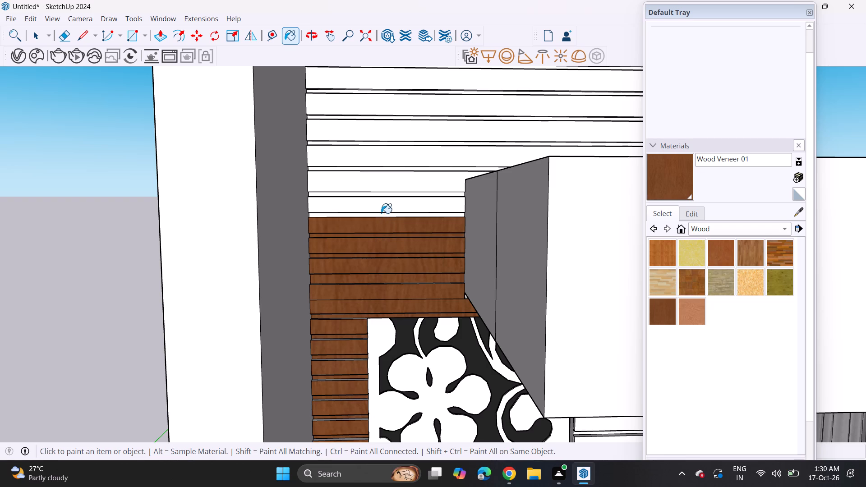
Continue Wood Veneer 01 up the bands and gaps beside the projecting ledge to the first full-width bands above its top.
click(381, 213)
click(385, 205)
click(389, 193)
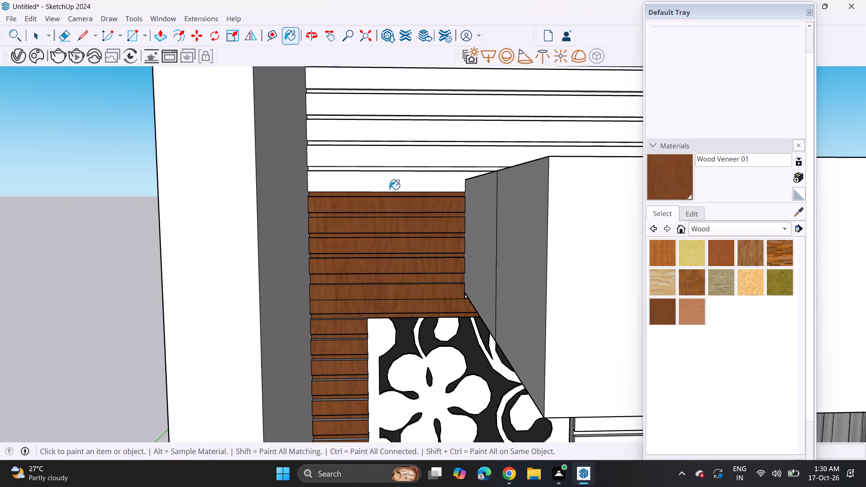
click(390, 185)
click(395, 170)
click(394, 168)
click(397, 160)
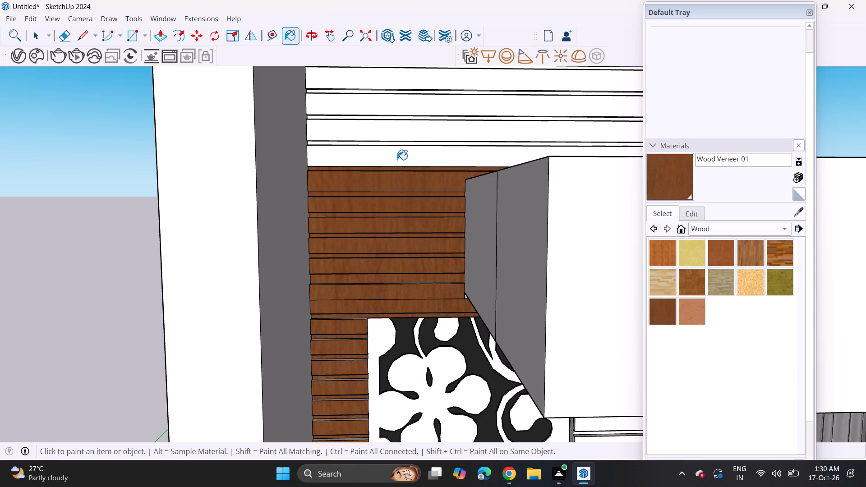
click(400, 140)
click(401, 141)
click(401, 142)
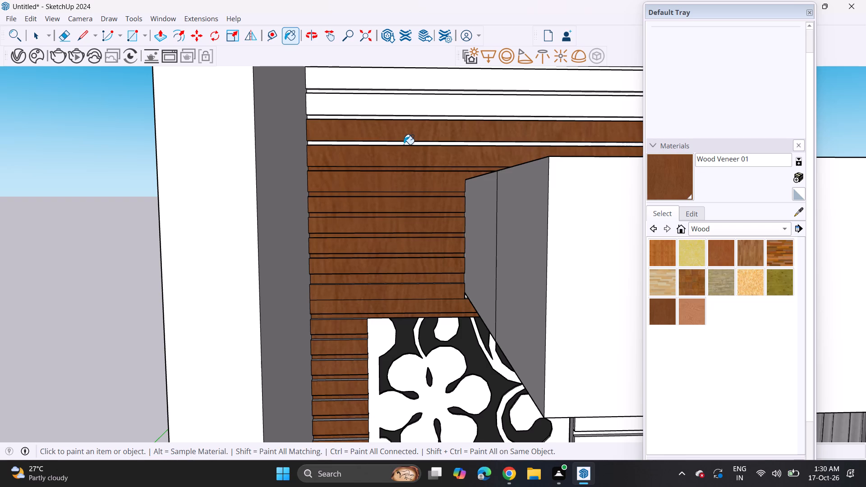
Paint the next full-width bands and gaps above the projecting ledge with Wood Veneer 01.
scroll(374, 163, down, 3)
middle_drag(373, 170, 359, 310)
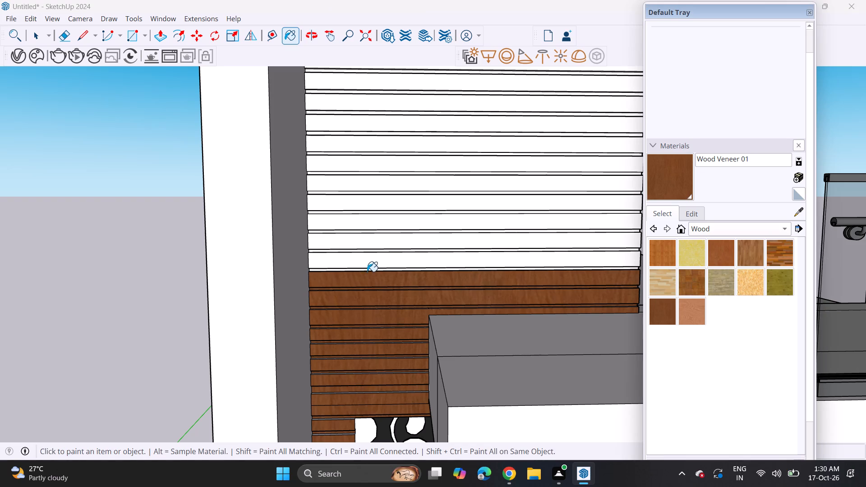
click(371, 266)
scroll(372, 271, up, 4)
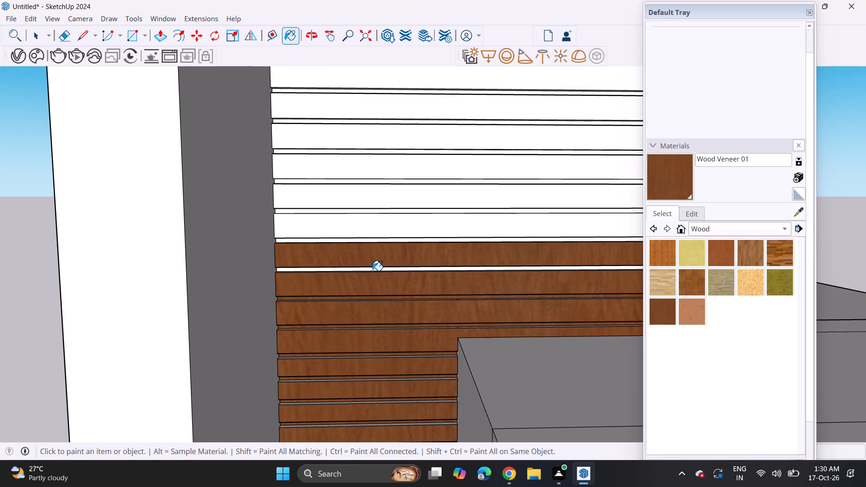
click(373, 267)
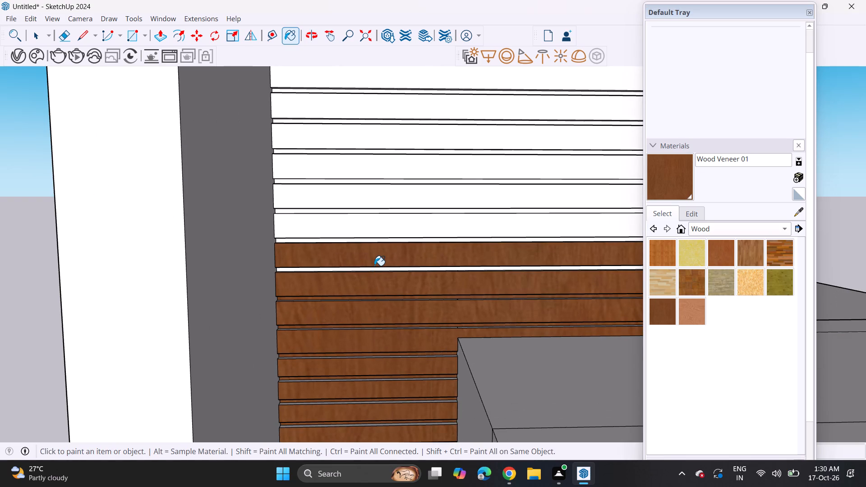
click(374, 269)
click(381, 240)
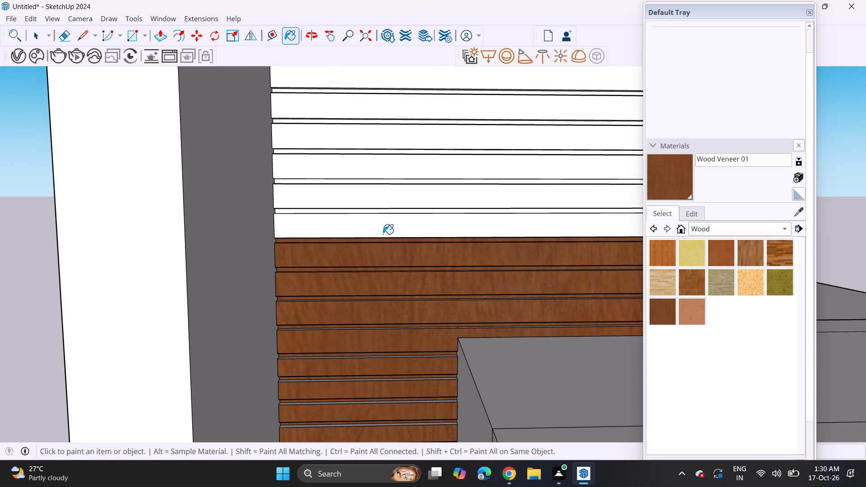
click(383, 234)
click(382, 210)
click(384, 203)
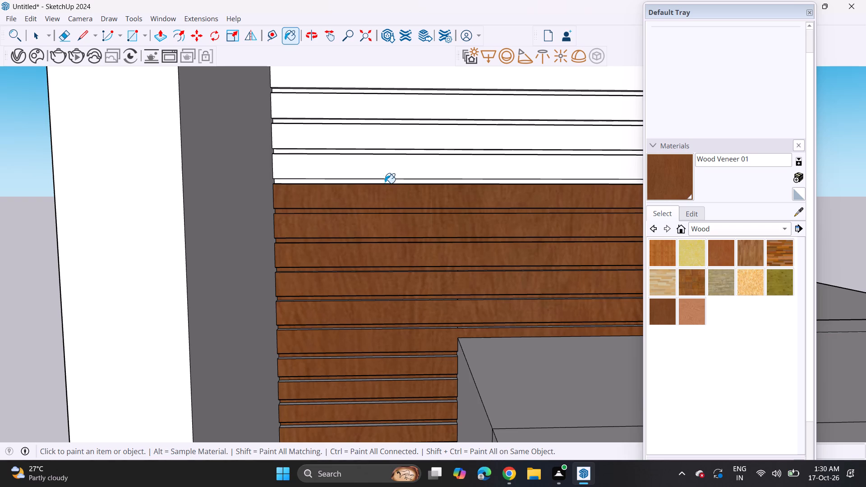
Continue Wood Veneer 01 up the full-width bands and gaps on the middle of the wall above the ledge.
click(385, 183)
click(389, 174)
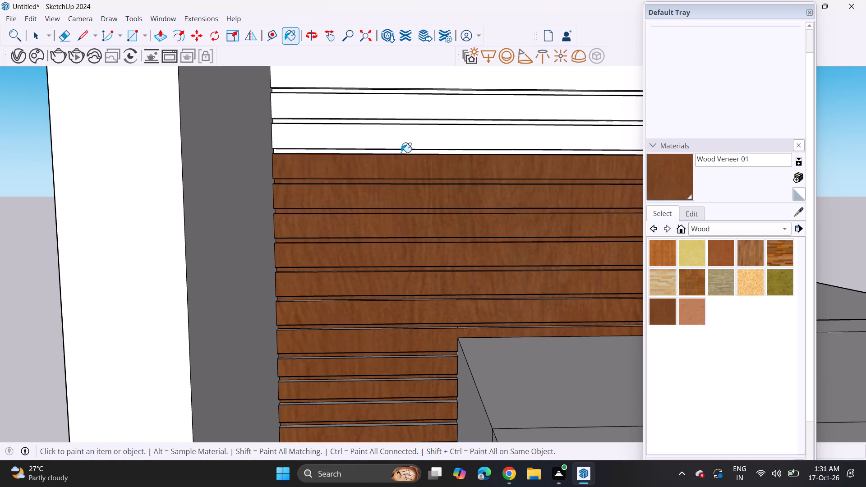
click(401, 152)
click(403, 145)
click(410, 122)
click(411, 112)
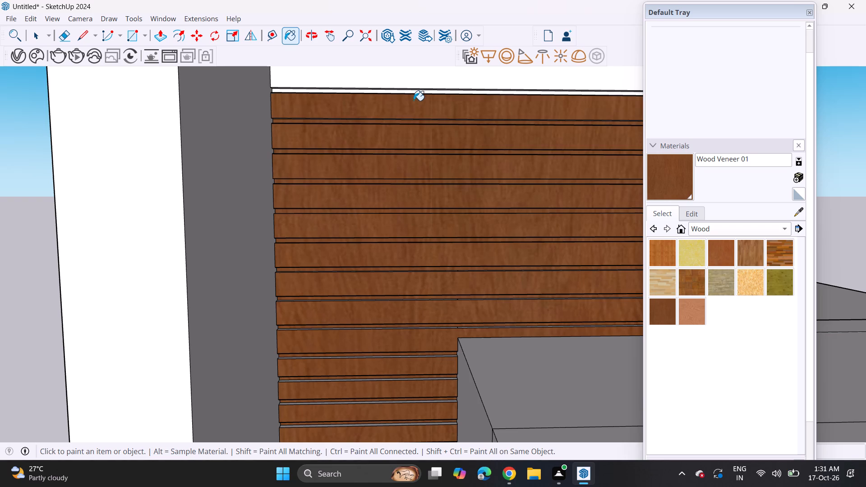
click(416, 90)
scroll(397, 99, up, 3)
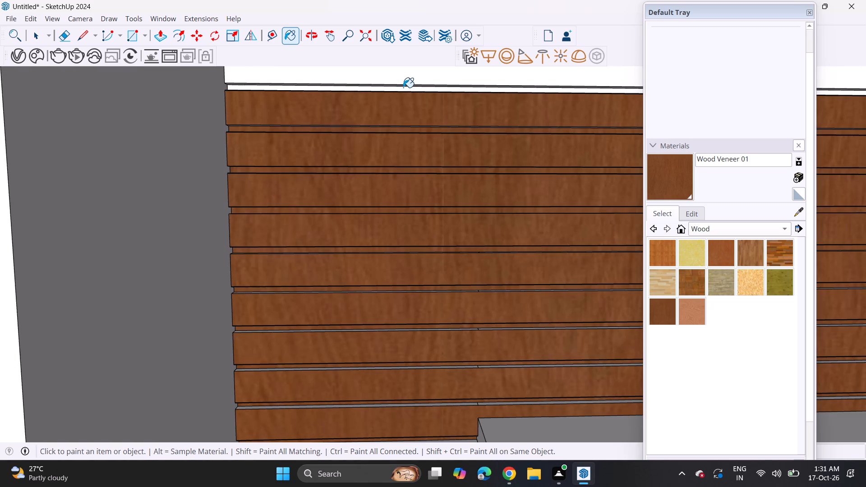
click(403, 87)
Paint the topmost full-width bands and gaps above the ledge with Wood Veneer 01, up to the grey soffit.
scroll(402, 100, down, 4)
shift+middle_drag(403, 104, 283, 281)
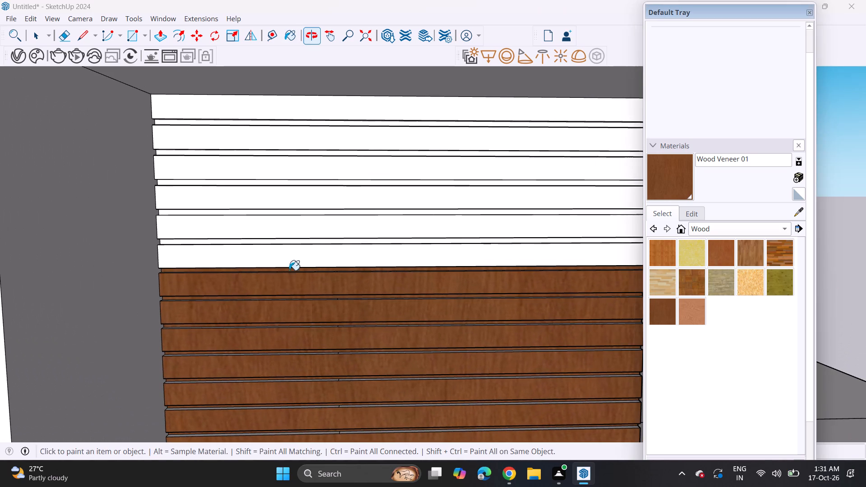
click(295, 254)
click(299, 234)
click(301, 242)
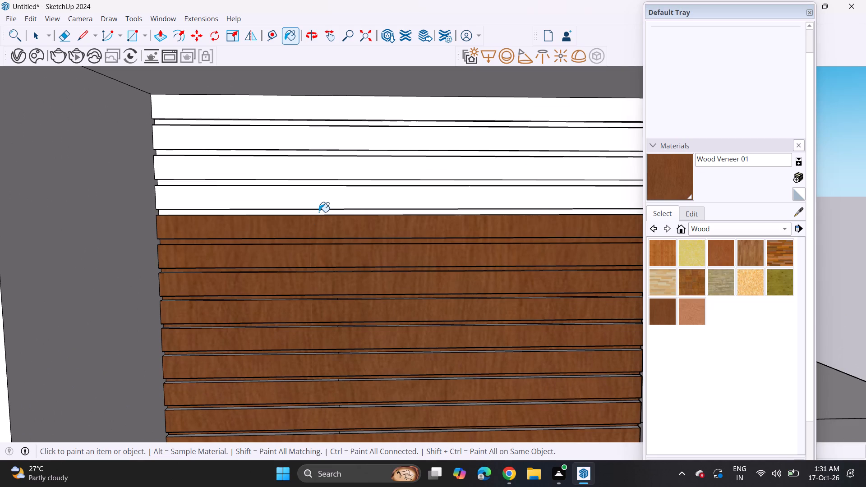
click(319, 212)
click(326, 199)
click(332, 182)
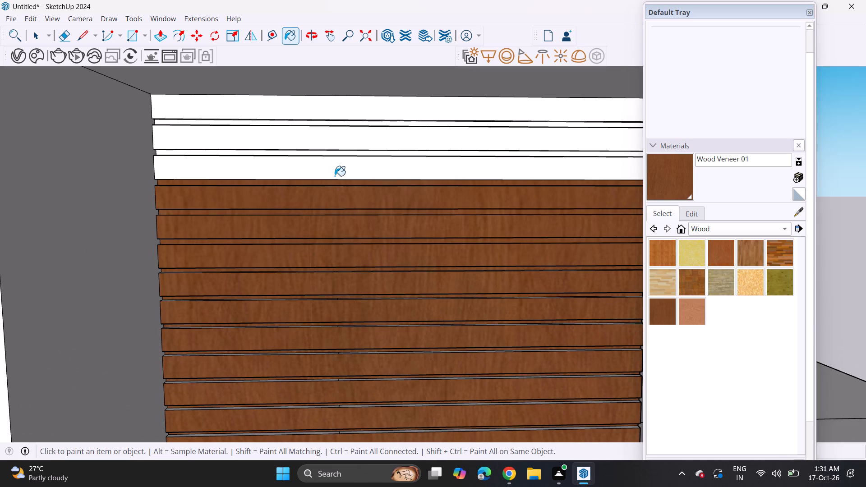
click(335, 176)
click(341, 151)
click(341, 155)
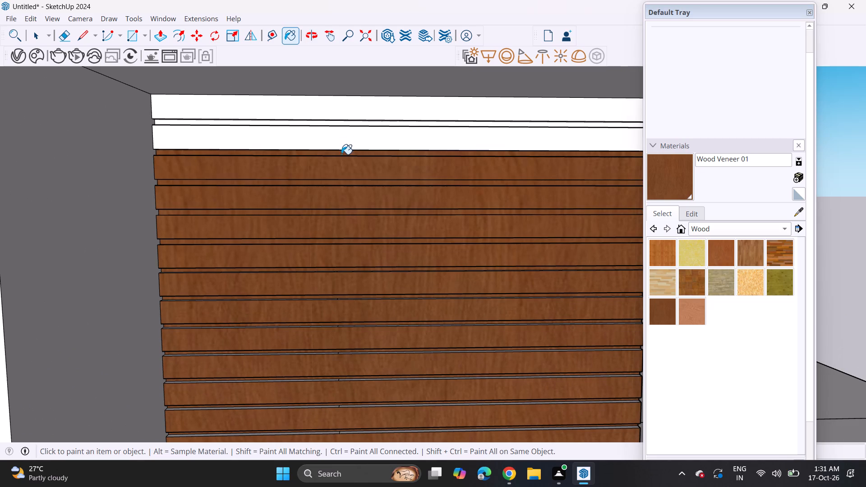
click(345, 145)
click(355, 124)
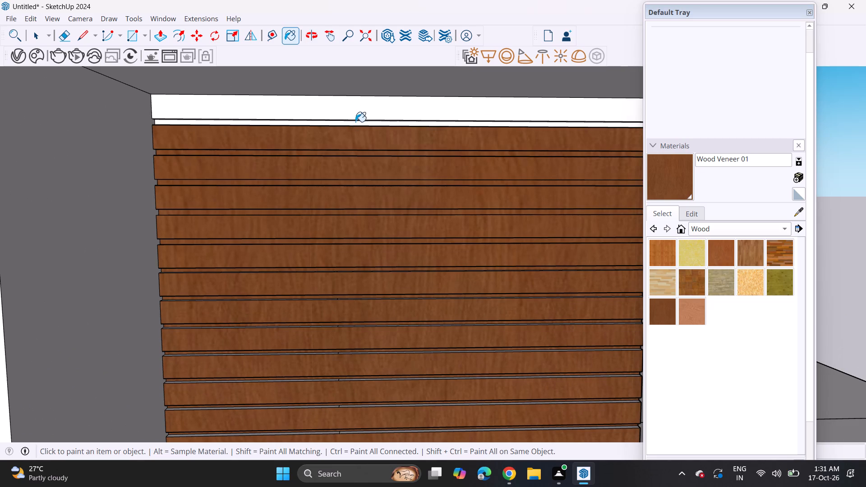
click(362, 112)
Paint the strip under the projecting ledge and the top bands and gaps between the floral panel and the window with Wood Veneer 01.
scroll(309, 272, down, 5)
shift+middle_drag(327, 320, 166, 211)
shift+middle_drag(228, 315, 253, 190)
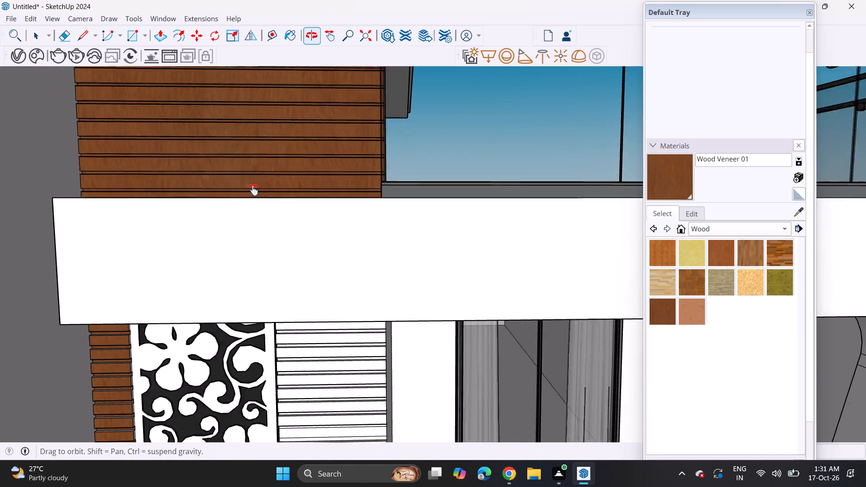
shift+middle_drag(253, 190, 259, 154)
shift+middle_drag(308, 202, 321, 120)
shift+scroll(311, 180, up, 1)
scroll(329, 207, up, 5)
shift+middle_drag(349, 206, 357, 179)
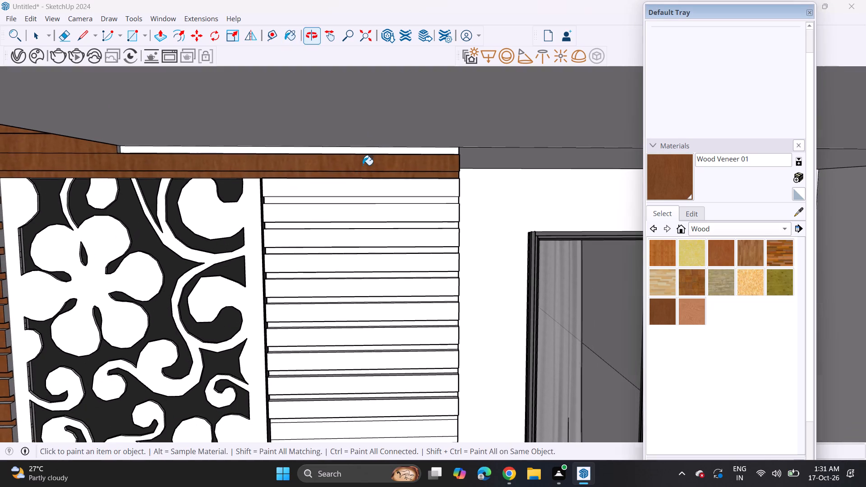
click(365, 148)
click(364, 187)
click(370, 201)
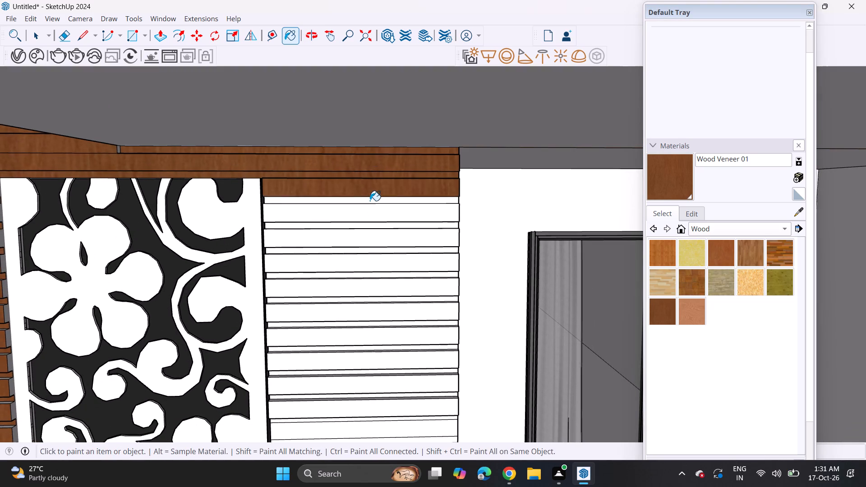
click(373, 209)
click(374, 222)
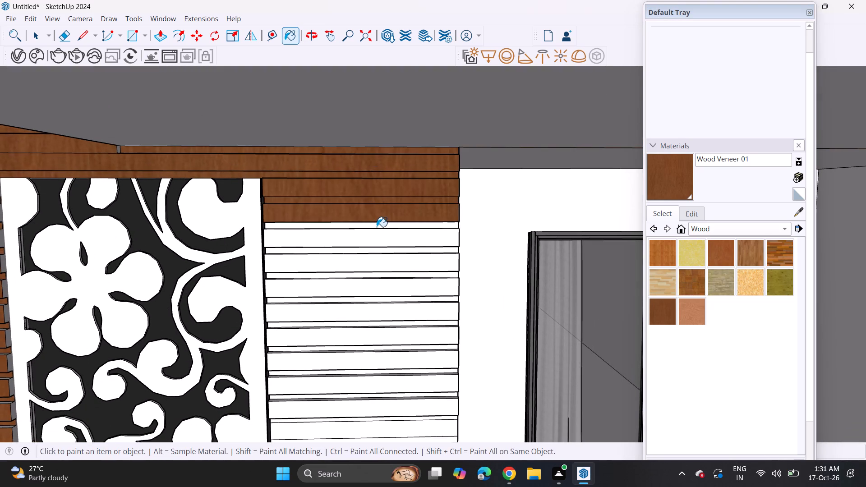
Continue Wood Veneer 01 down the bands and gaps between the floral panel's upper half and the window.
click(377, 227)
click(380, 235)
click(378, 246)
click(383, 248)
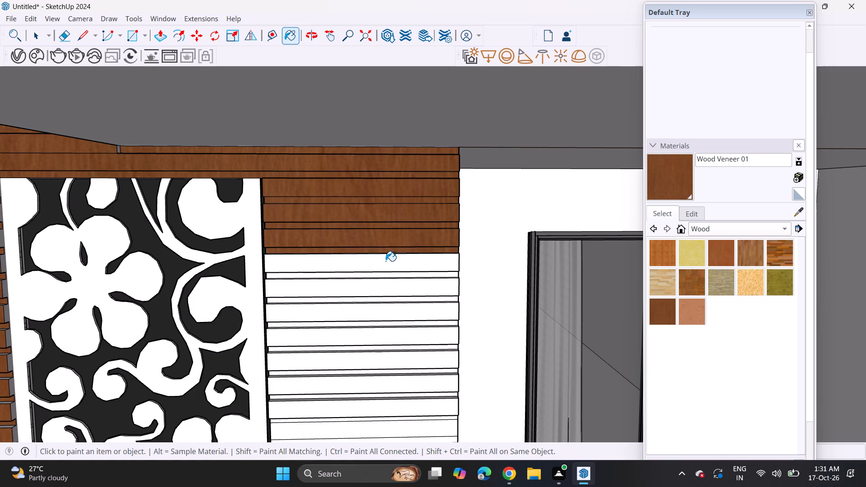
click(386, 261)
click(390, 270)
click(391, 276)
click(392, 283)
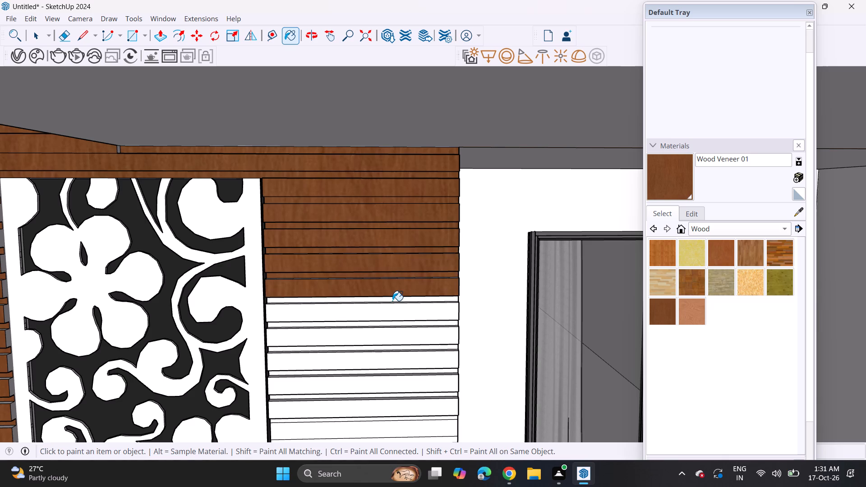
click(392, 301)
click(393, 312)
click(392, 322)
click(393, 333)
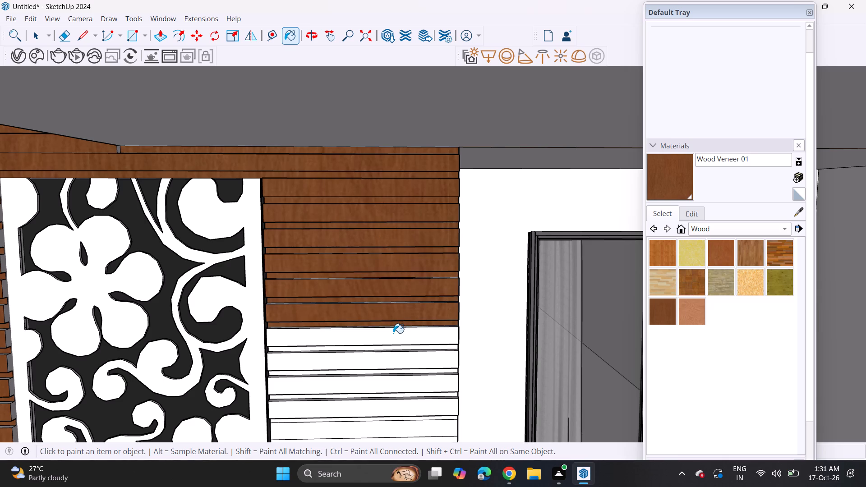
Paint the next bands and gaps between the floral panel and the window, down towards the balcony railing, with Wood Veneer 01.
click(393, 346)
click(396, 359)
click(399, 372)
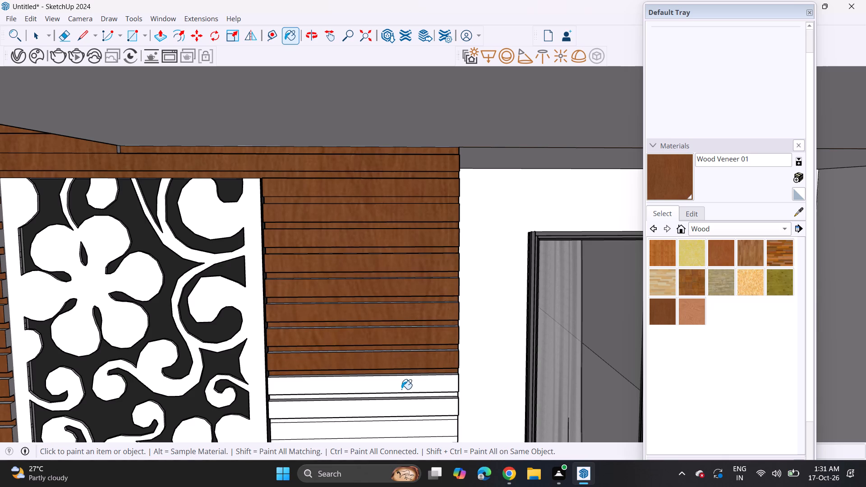
click(401, 389)
click(402, 399)
click(403, 390)
click(403, 393)
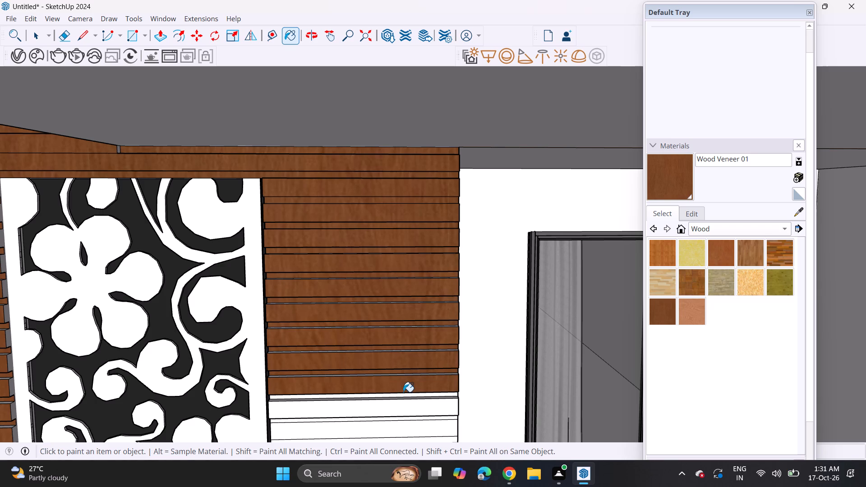
click(403, 392)
click(404, 395)
Paint the next unpainted bands and gaps between the floral panel and the window, from behind the balcony railing downward, with Wood Veneer 01.
middle_drag(408, 393, 403, 140)
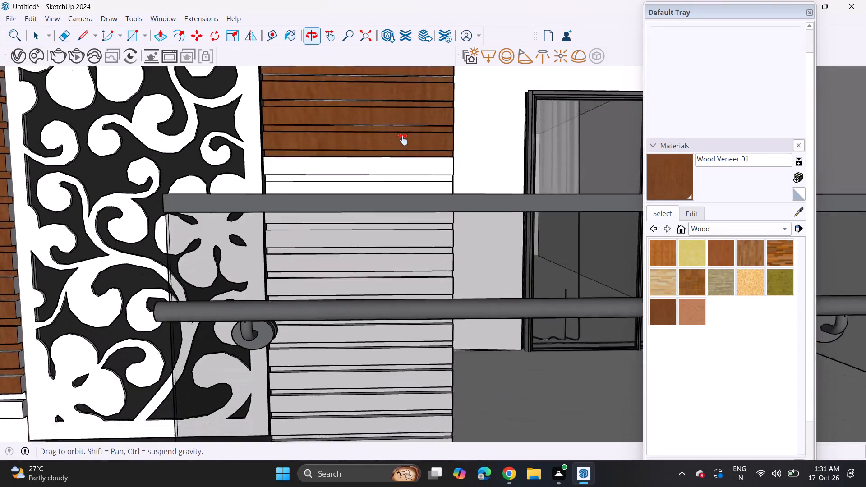
middle_drag(403, 140, 487, 112)
scroll(339, 194, up, 1)
middle_drag(339, 194, 363, 196)
click(396, 113)
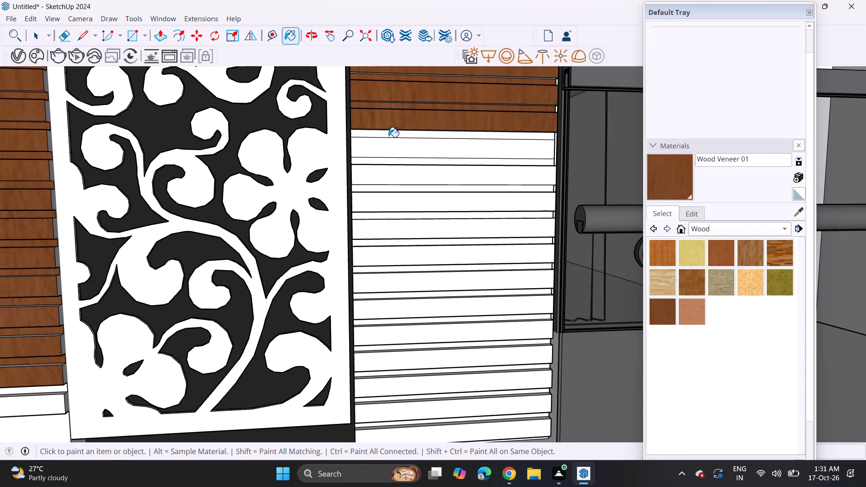
click(383, 141)
click(384, 134)
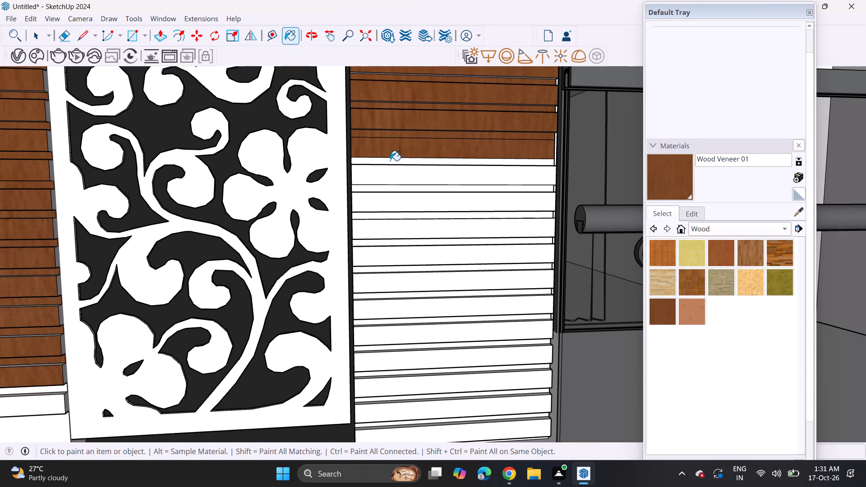
click(390, 161)
click(388, 177)
click(392, 190)
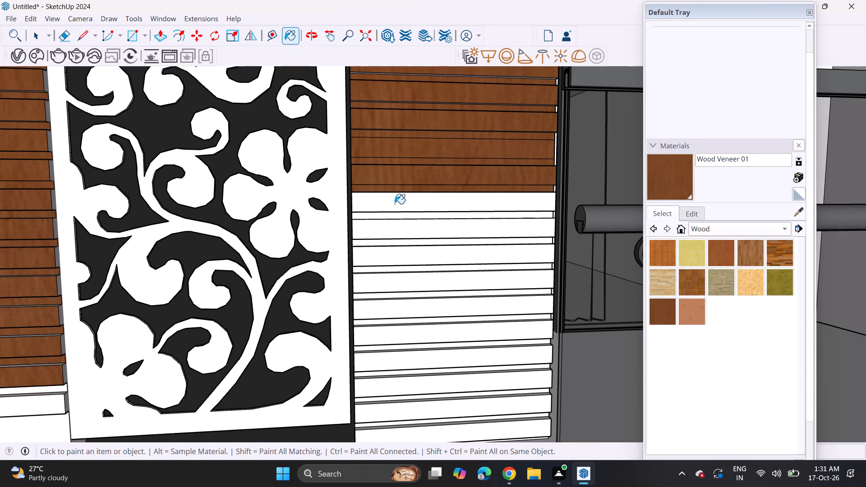
Continue Wood Veneer 01 down the bands and gaps beside the floral panel's lower half, on the window side.
click(395, 204)
click(396, 212)
click(400, 217)
click(405, 234)
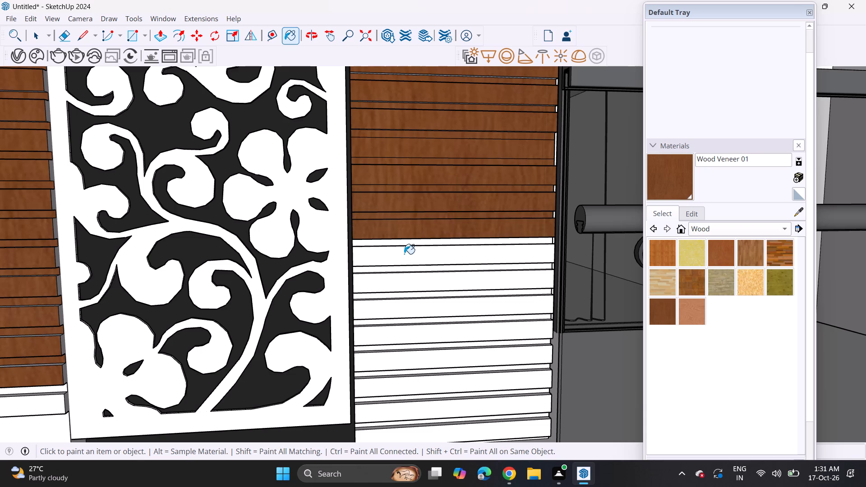
double_click(405, 247)
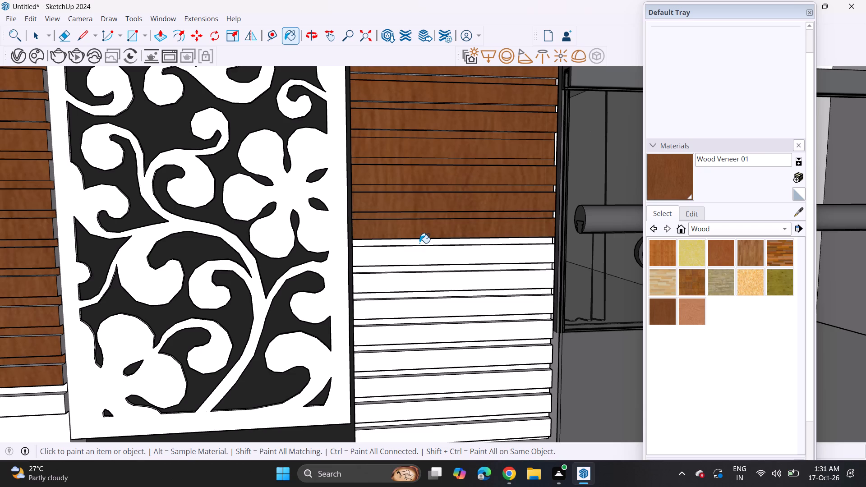
click(419, 243)
click(419, 253)
click(426, 266)
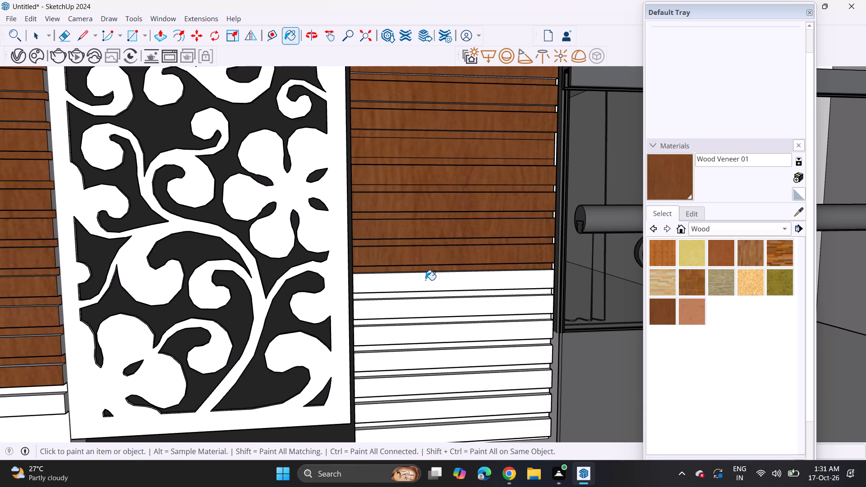
click(425, 280)
click(412, 295)
click(423, 309)
click(432, 321)
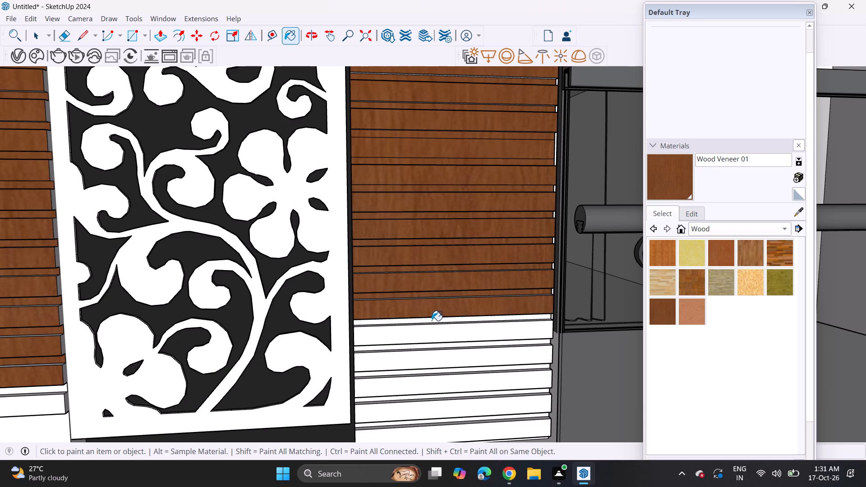
Paint the lowest bands and gaps between the floral panel and the window with Wood Veneer 01, down to the panel's bottom edge.
drag(431, 331, 431, 335)
click(432, 349)
click(438, 344)
click(440, 362)
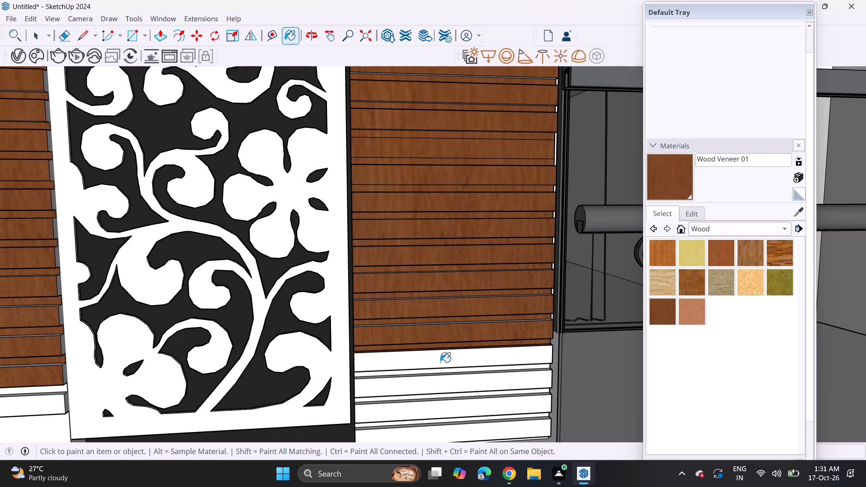
click(444, 374)
click(445, 369)
click(448, 379)
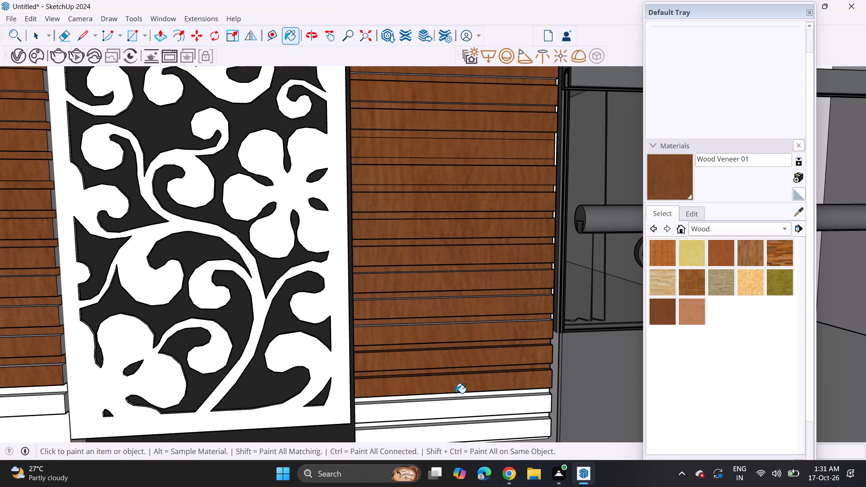
click(456, 393)
click(458, 397)
click(470, 395)
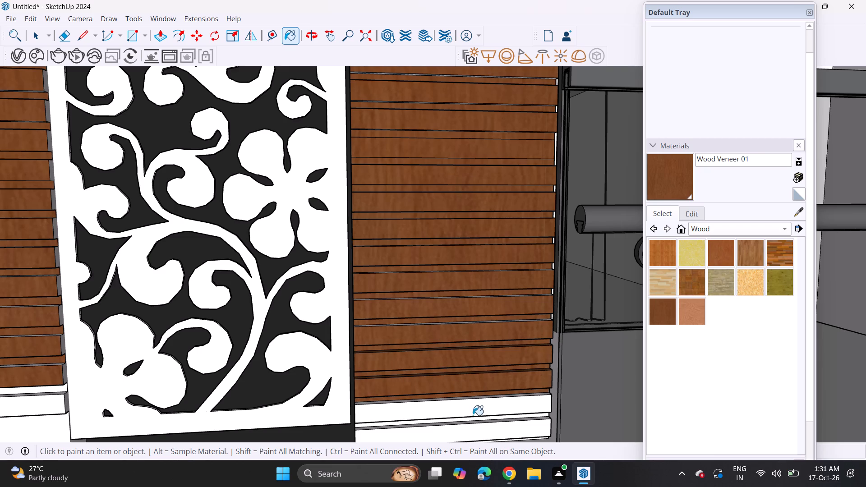
click(475, 404)
click(486, 418)
click(494, 425)
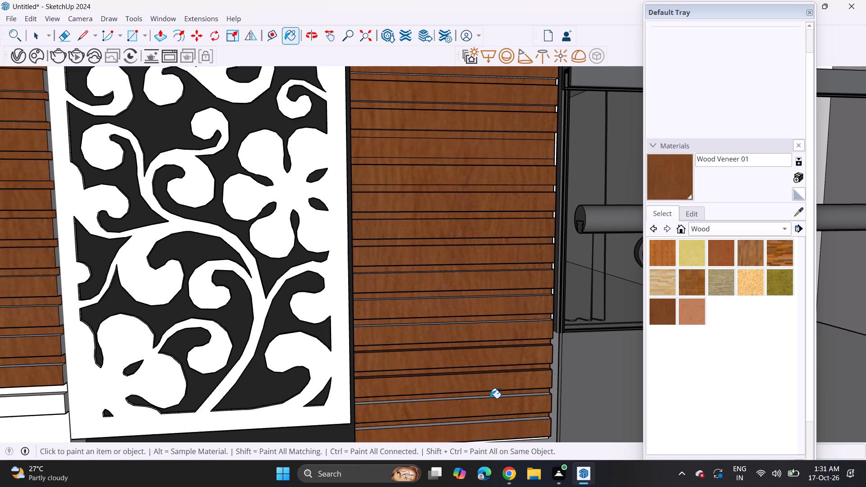
Paint the last white band and gap on the floral panel's outer side, just above the balcony ledge, with Wood Veneer 01.
shift+middle_drag(484, 390, 492, 282)
scroll(509, 277, down, 4)
middle_drag(458, 276, 396, 268)
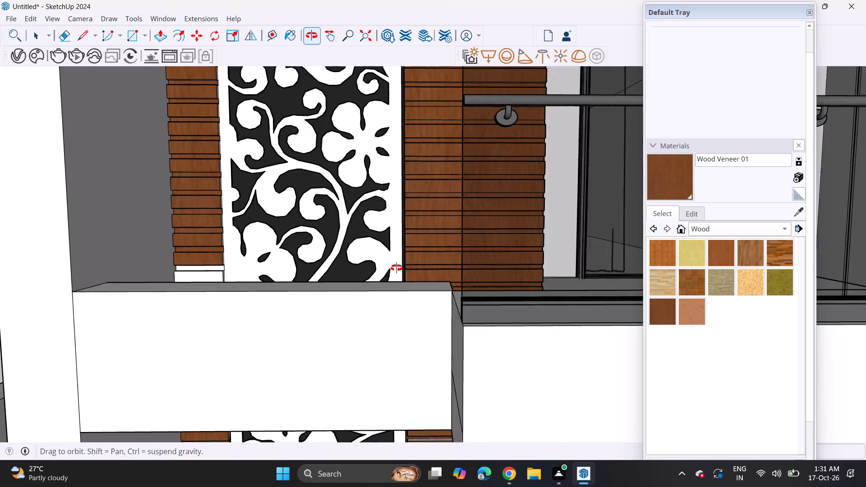
middle_drag(396, 268, 395, 268)
click(212, 261)
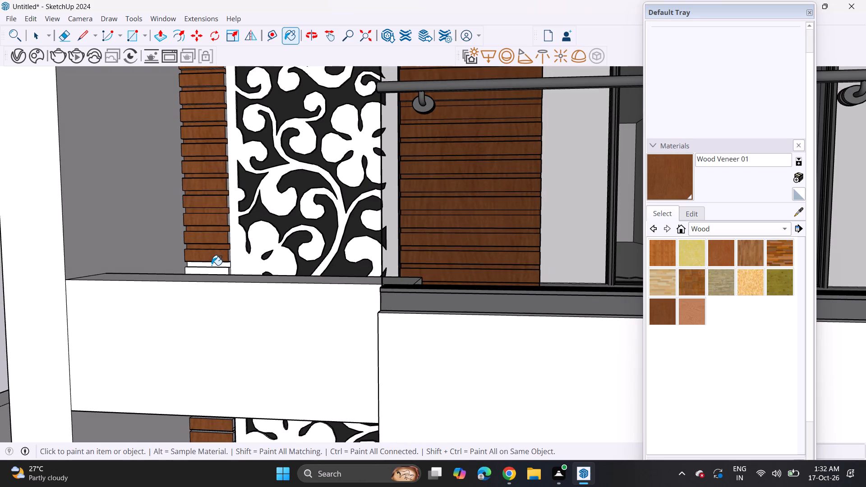
click(212, 265)
click(214, 271)
Paint the upper balcony's inner side wall behind the curved opening with Wood Veneer 01.
scroll(216, 257, down, 10)
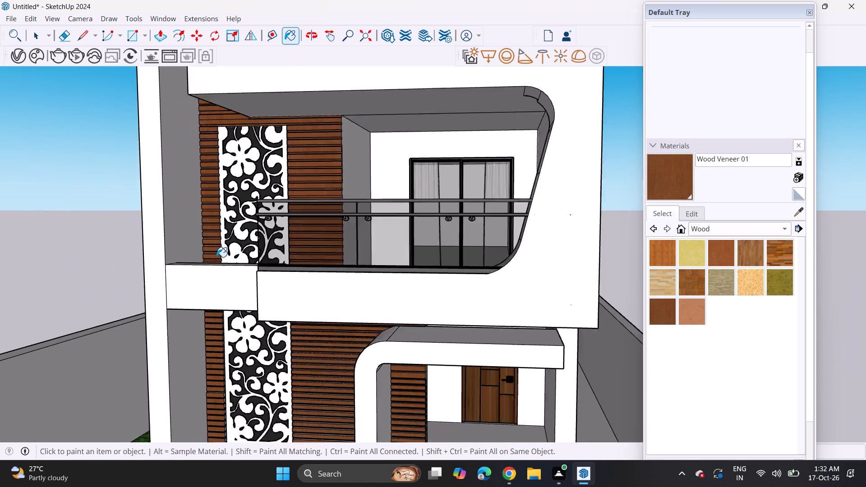
scroll(216, 257, down, 4)
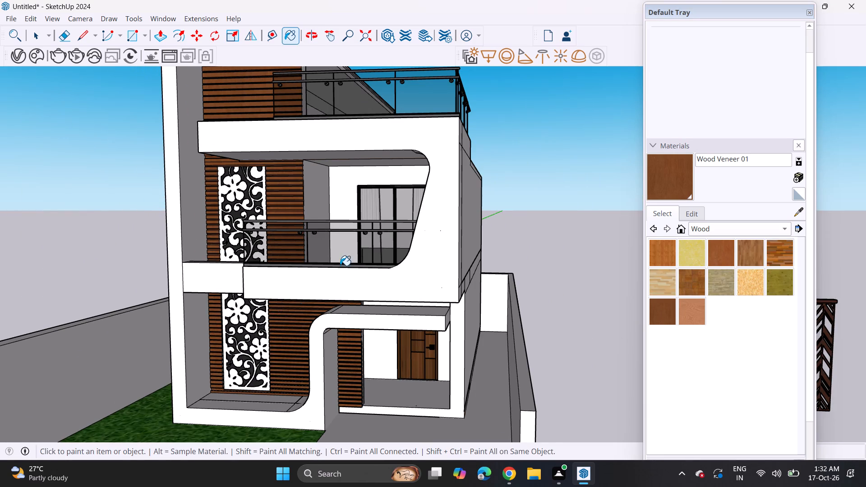
middle_drag(340, 266, 485, 229)
click(463, 170)
Paint the tall frame's inner side faces, above and below the balcony ledge, with Wood Veneer 01.
middle_drag(467, 193, 409, 214)
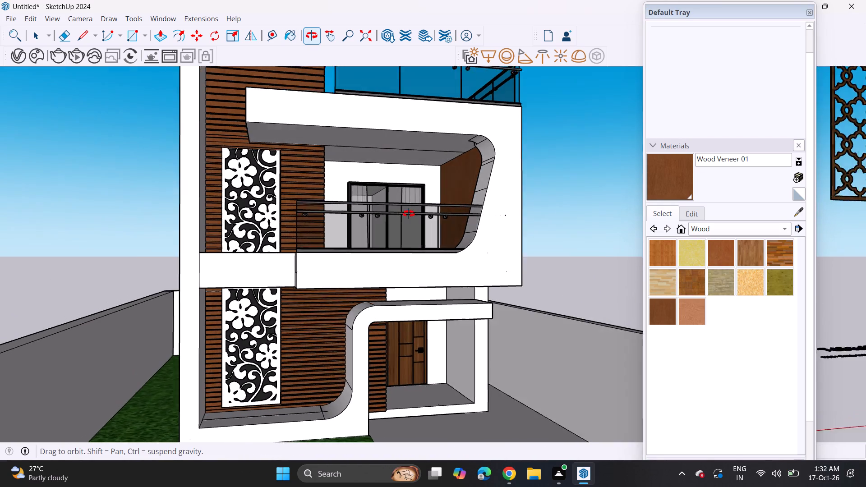
middle_drag(409, 214, 362, 233)
scroll(299, 115, down, 3)
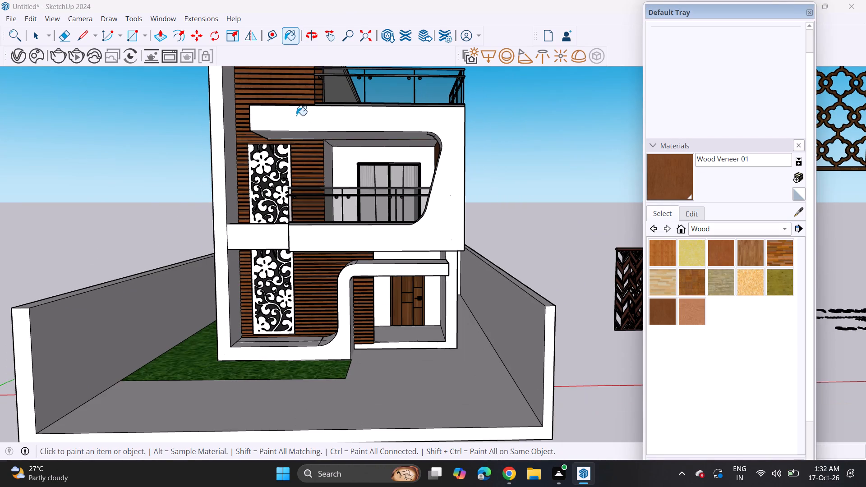
click(228, 153)
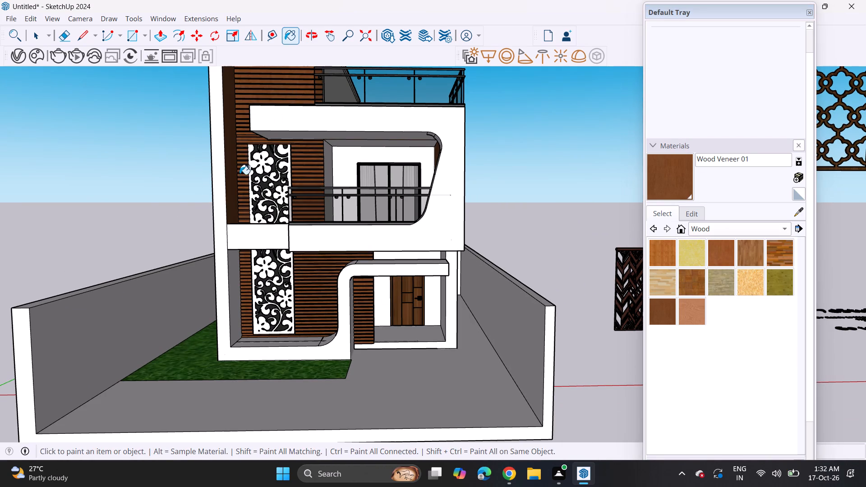
click(236, 276)
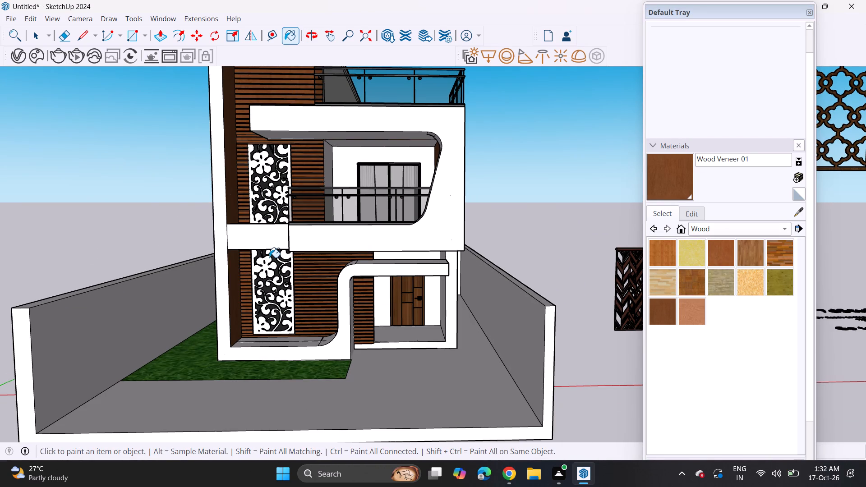
Paint the soffit under the top of the tall frame with Wood Veneer 01, undoing the first misplaced fill.
shift+middle_drag(279, 162, 278, 283)
middle_drag(282, 202, 294, 143)
scroll(286, 162, up, 1)
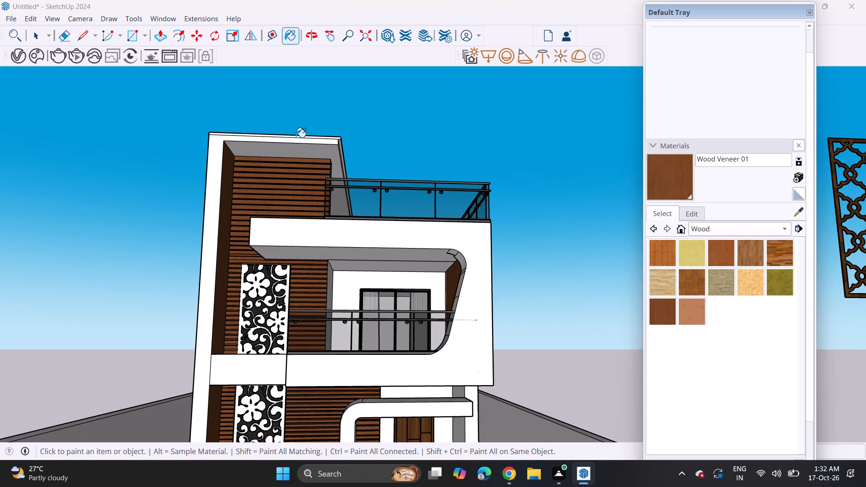
click(293, 142)
key(ctrl+z)
click(296, 150)
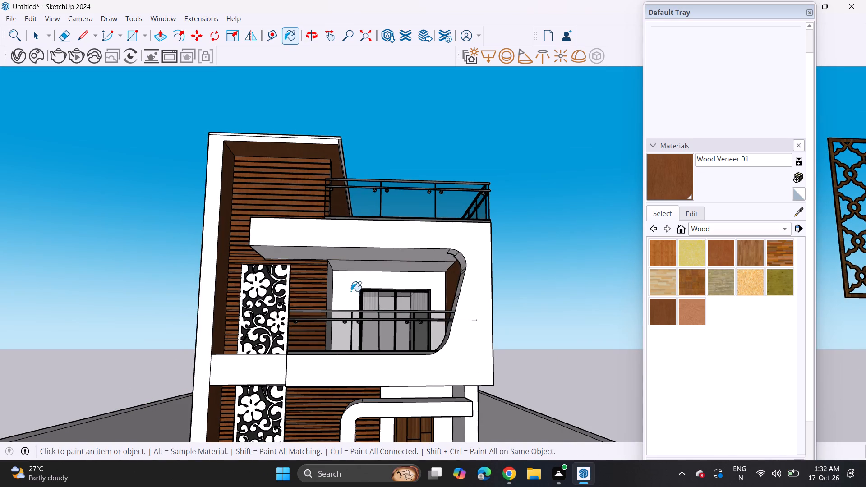
Delete all the spare decorative jali panels and loose pieces standing beside the house, keeping the house itself out of the selection.
scroll(365, 325, down, 3)
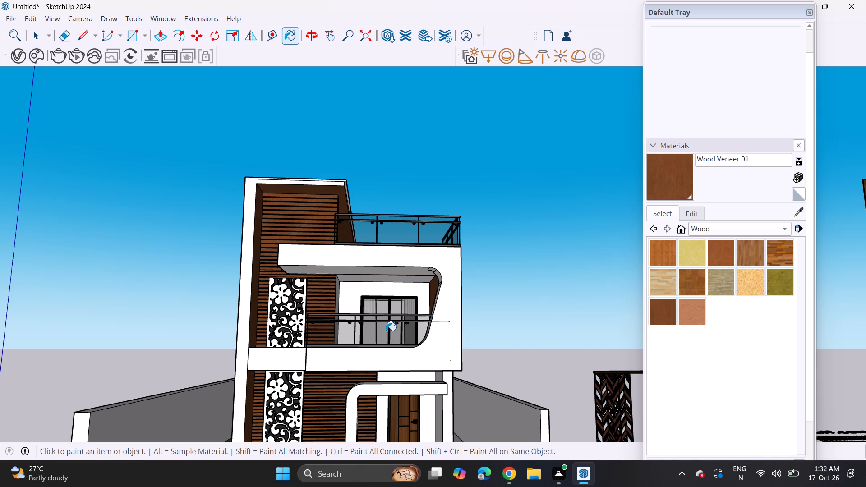
scroll(386, 332, down, 3)
shift+middle_drag(384, 325, 355, 239)
scroll(343, 229, down, 3)
middle_drag(370, 233, 362, 238)
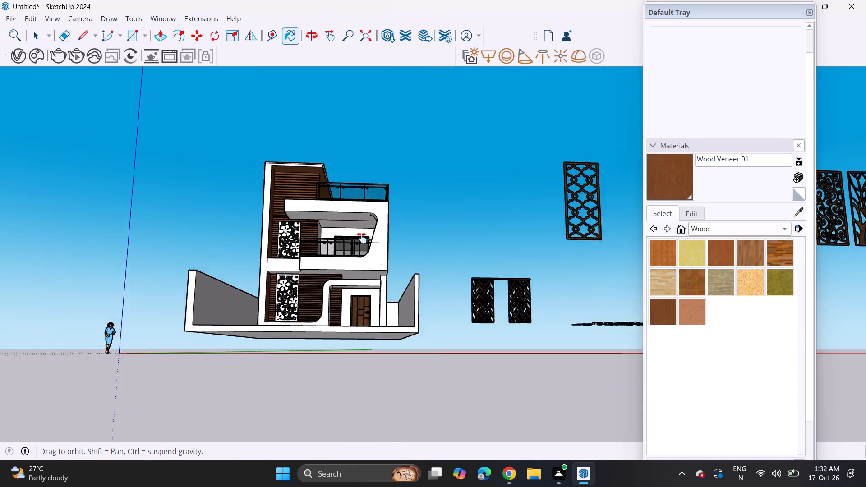
middle_drag(362, 238, 181, 242)
scroll(185, 234, down, 7)
key(space)
drag(222, 161, 313, 316)
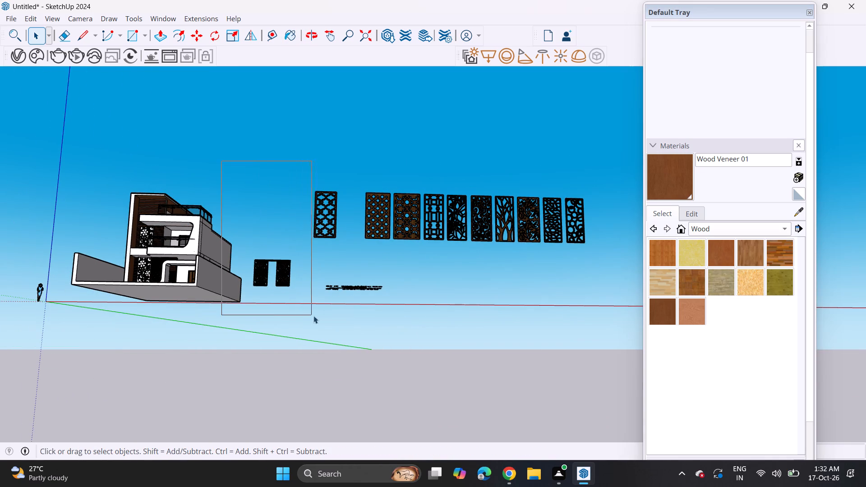
drag(313, 316, 610, 308)
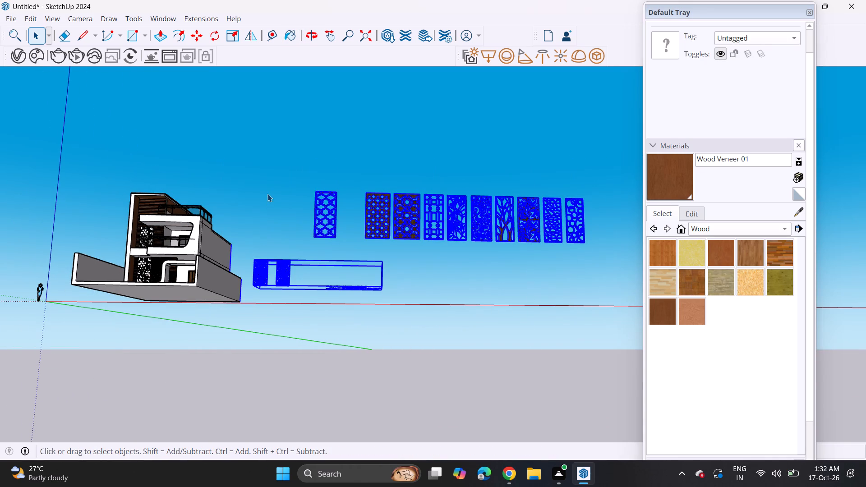
middle_drag(267, 196, 319, 204)
click(234, 200)
drag(233, 132, 567, 313)
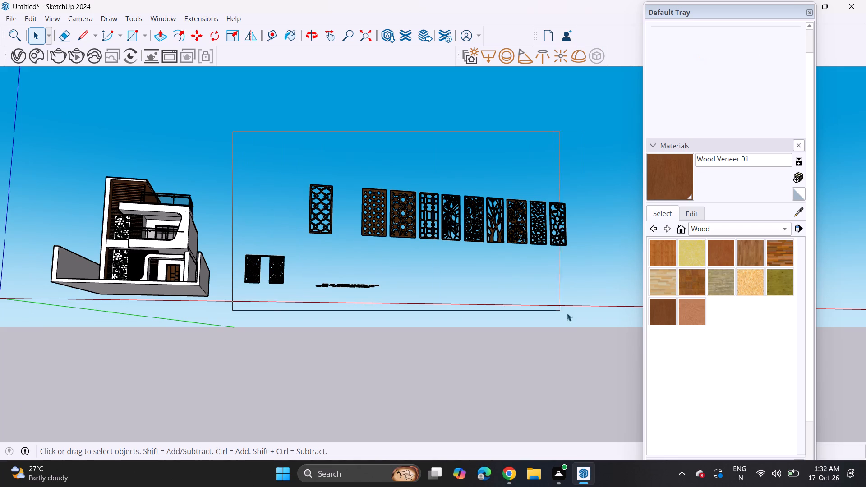
drag(567, 313, 594, 315)
key(Delete)
Examine the painted front facade from close up and from farther back.
scroll(144, 238, up, 2)
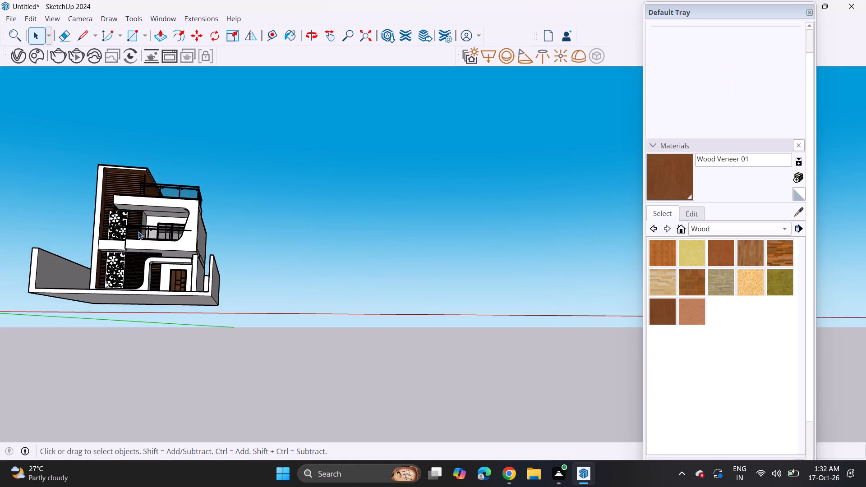
scroll(128, 227, up, 6)
middle_drag(124, 228, 214, 236)
middle_drag(272, 262, 245, 280)
middle_drag(219, 300, 259, 295)
scroll(273, 304, up, 1)
middle_drag(273, 304, 244, 318)
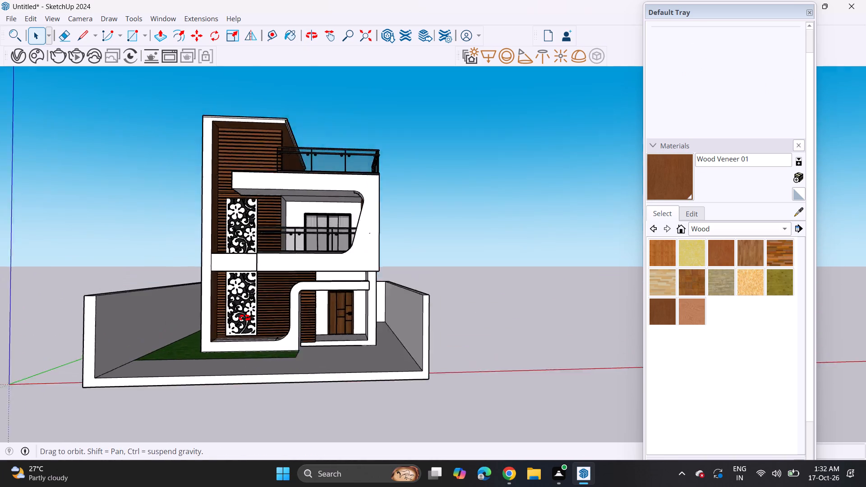
middle_drag(244, 318, 222, 321)
scroll(244, 318, up, 3)
middle_drag(218, 317, 271, 305)
middle_click(285, 310)
scroll(290, 309, up, 1)
middle_drag(319, 301, 322, 326)
scroll(320, 300, up, 1)
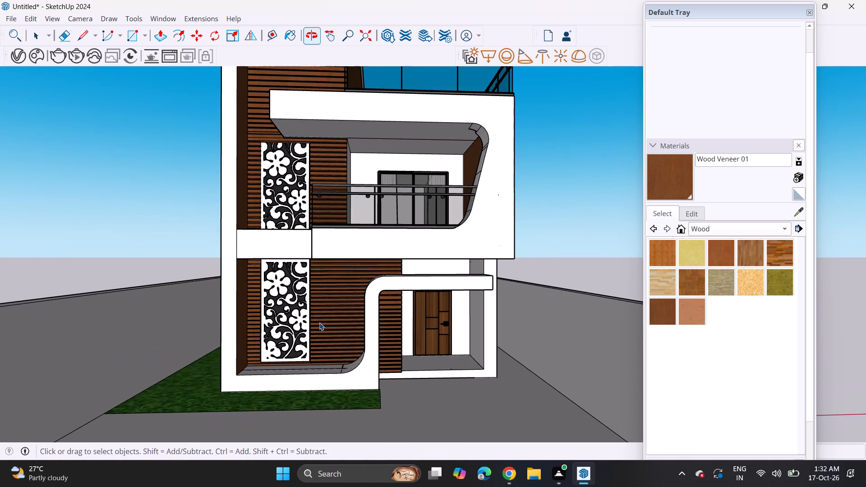
scroll(317, 312, down, 4)
shift+middle_drag(315, 289, 323, 329)
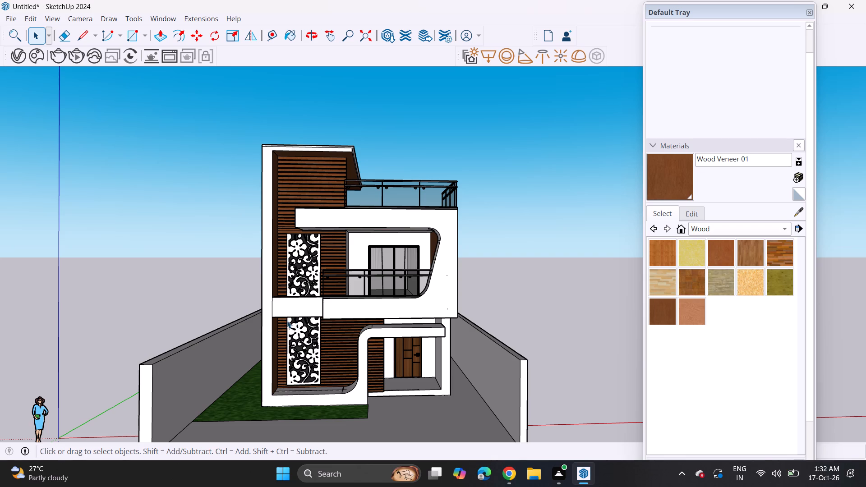
Erase the vertical edge separating the tall frame's front face from the projecting balcony ledge.
click(60, 37)
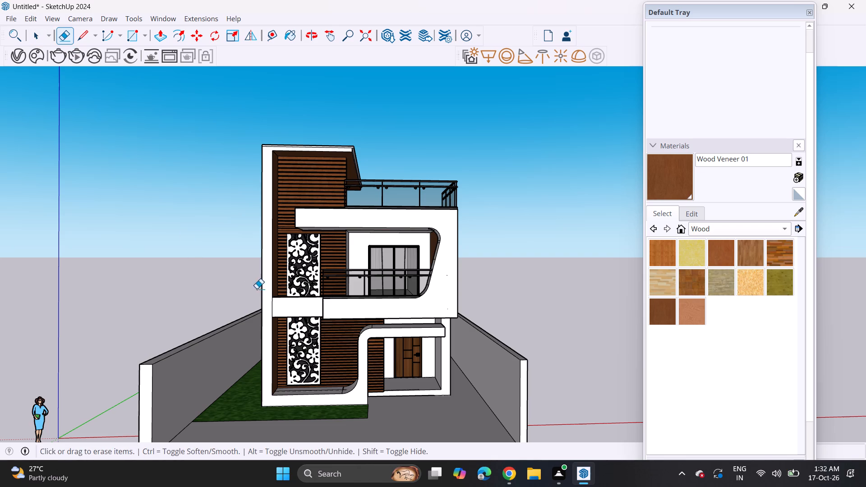
click(273, 303)
middle_drag(293, 322, 294, 300)
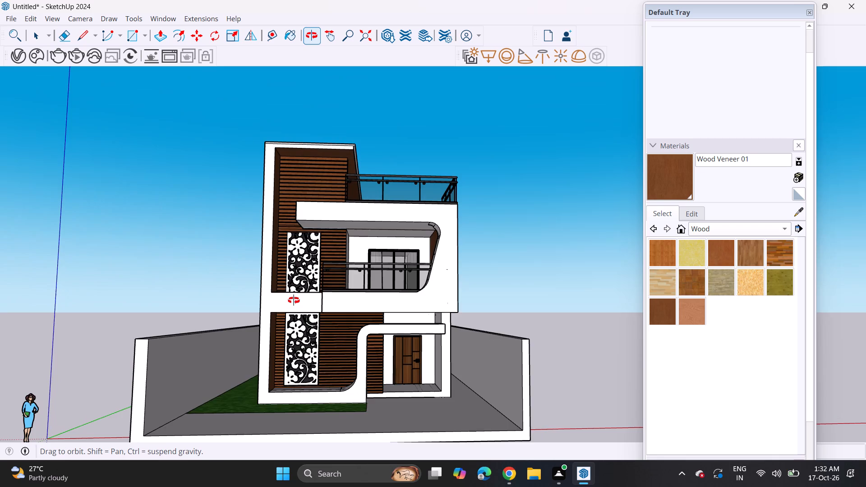
middle_drag(294, 300, 285, 308)
scroll(285, 308, up, 1)
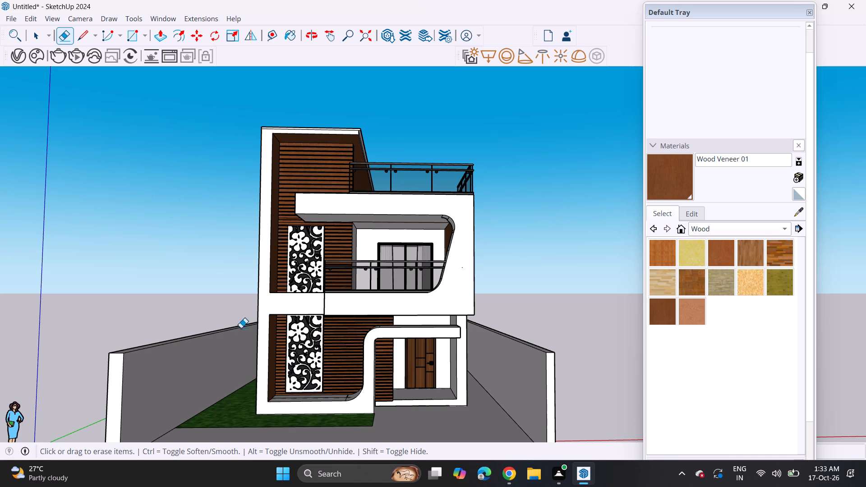
Paint the open yard ground beside the lawn with Tile Grey from the Tile materials.
click(718, 229)
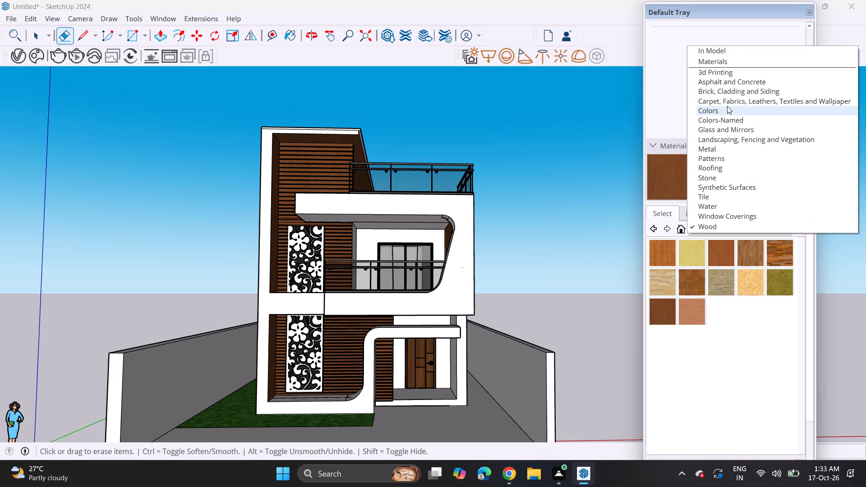
click(706, 196)
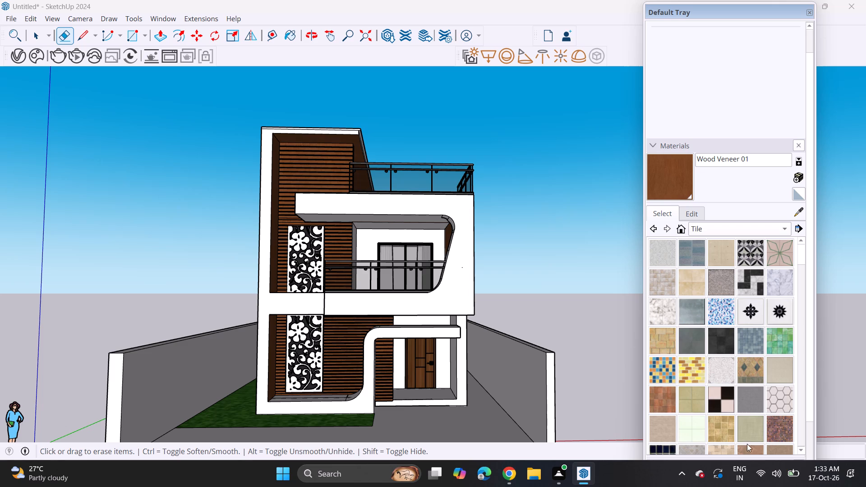
click(742, 392)
click(463, 416)
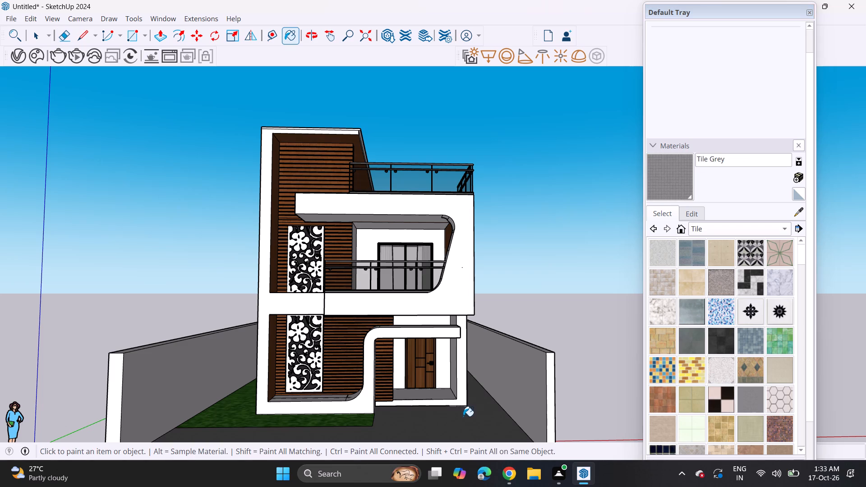
Enlarge the Tile Grey texture by setting its width to 600, after first trying 500.
click(698, 216)
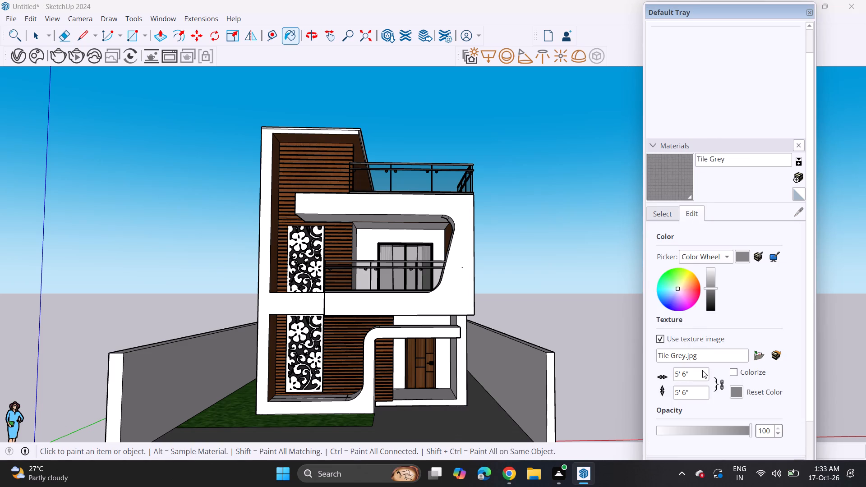
click(701, 376)
key(BackSpace)
key(BackSpace)
key(BackSpace)
key(BackSpace)
key(BackSpace)
text(500)
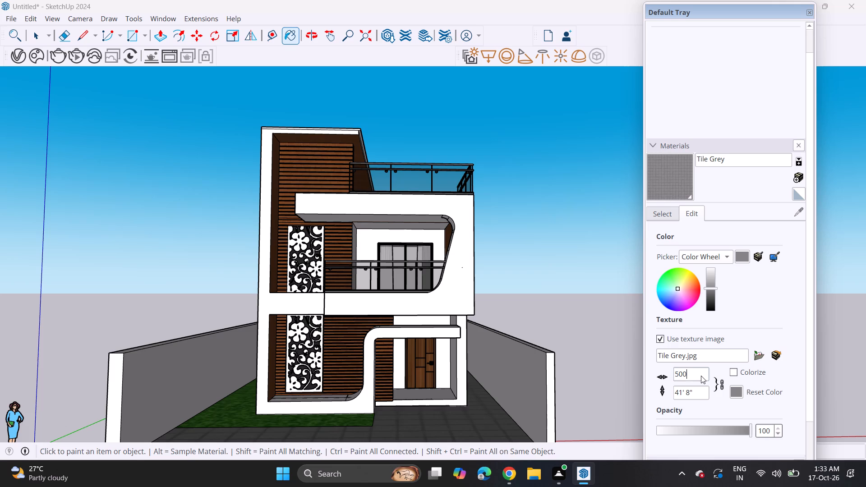
key(BackSpace)
key(BackSpace)
key(BackSpace)
text(600)
Lighten the Tile Grey material's colour by raising its brightness.
click(709, 277)
click(710, 280)
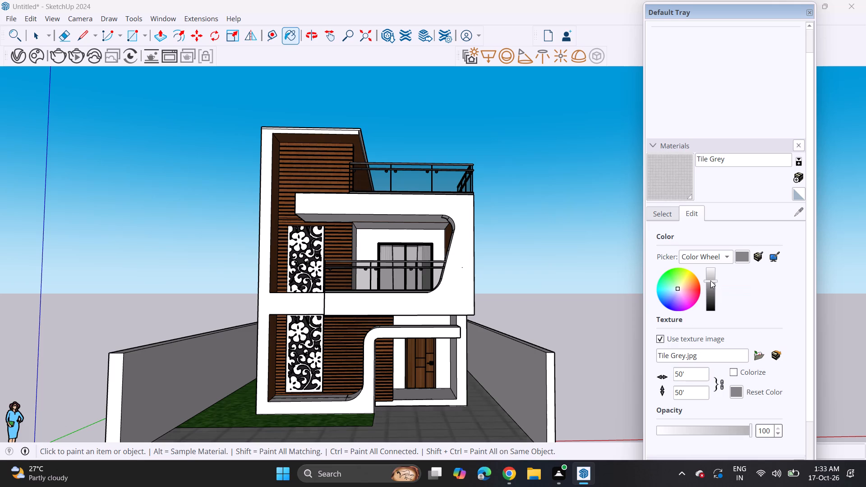
key(space)
key(space)
Examine the tiled yard and the whole front of the house from farther back and from above.
scroll(438, 304, down, 3)
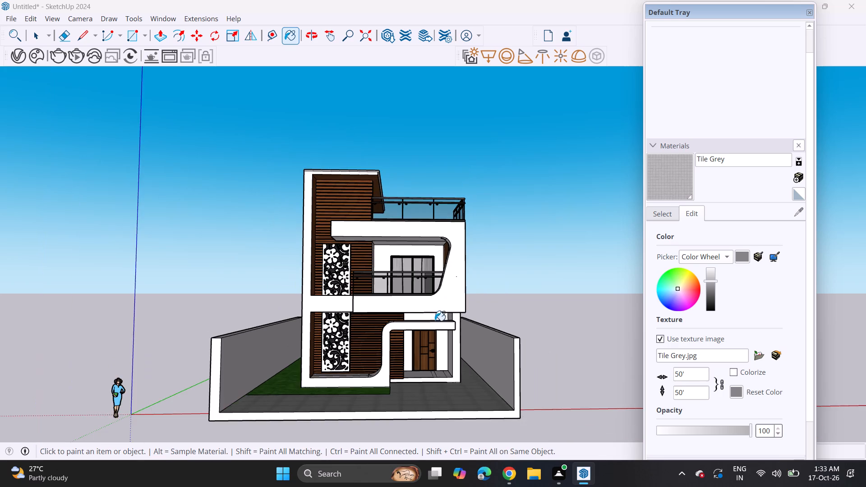
shift+middle_drag(435, 317, 475, 229)
middle_drag(443, 254, 429, 312)
shift+middle_drag(440, 276, 420, 361)
middle_drag(412, 377, 416, 343)
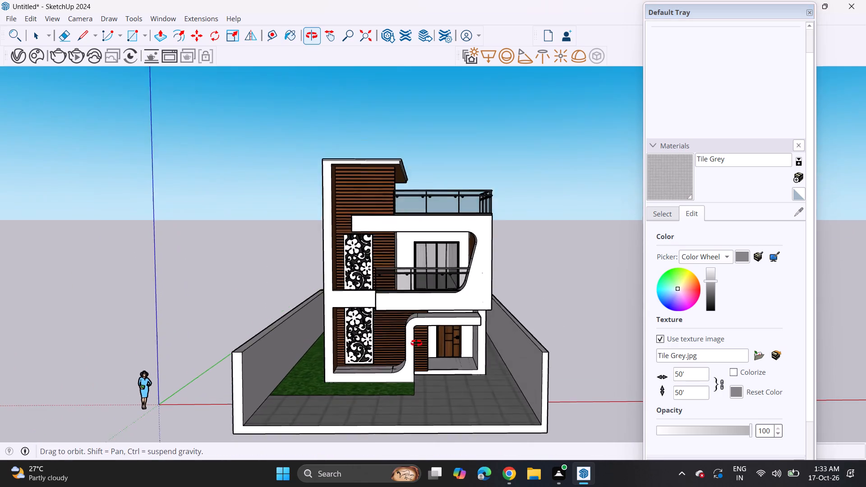
middle_drag(416, 343, 416, 339)
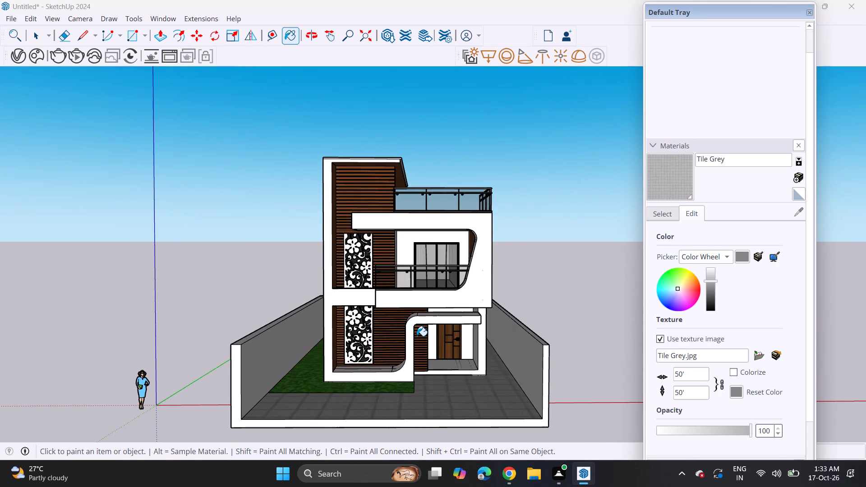
Start an import and look through the Downloads folder for plant models suited to the house exterior.
click(15, 21)
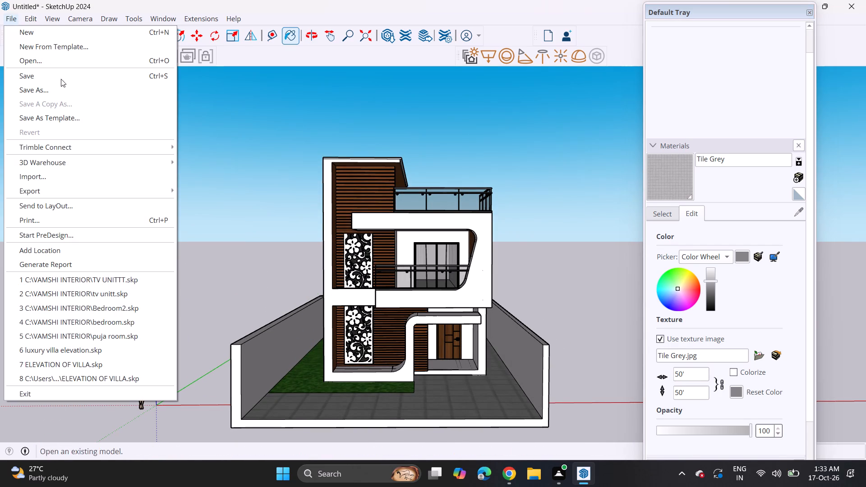
click(53, 173)
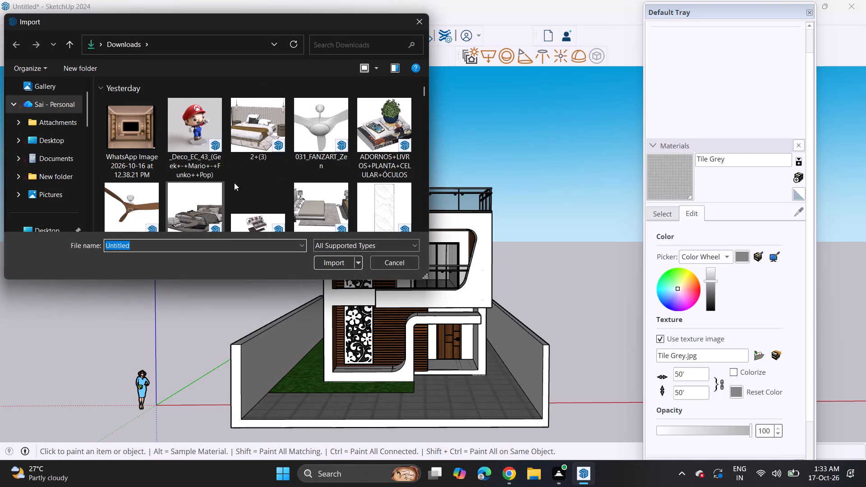
scroll(303, 167, down, 7)
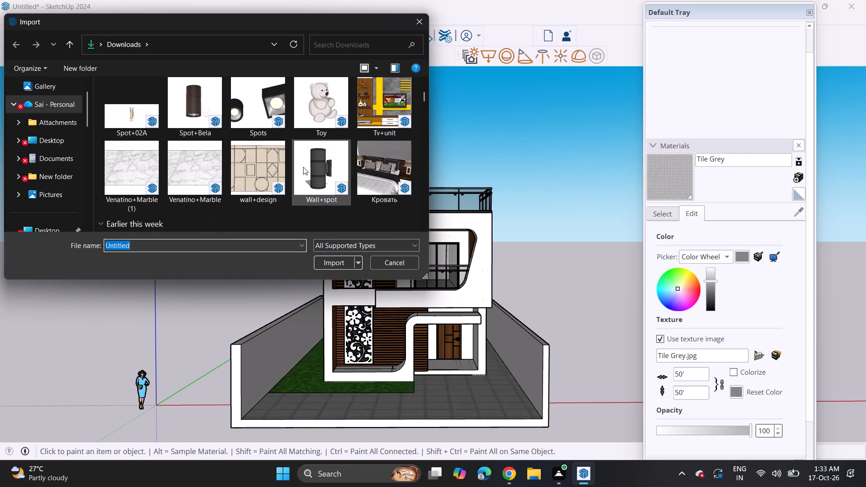
scroll(303, 167, down, 2)
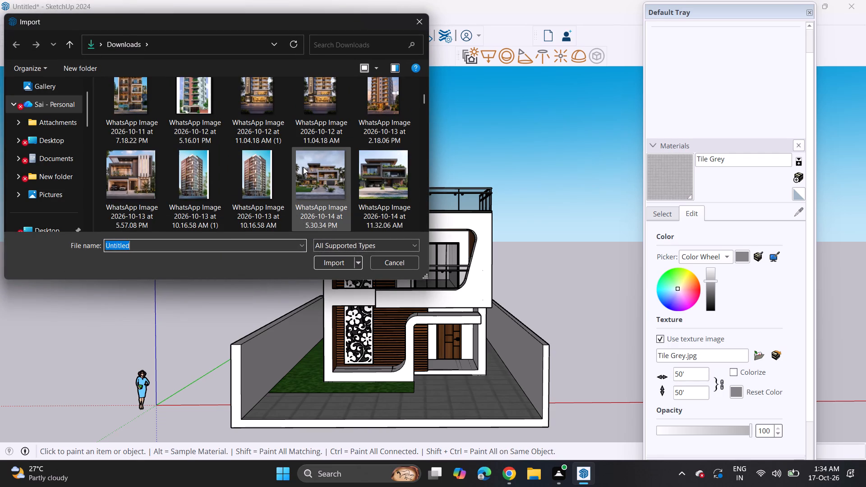
scroll(303, 167, down, 8)
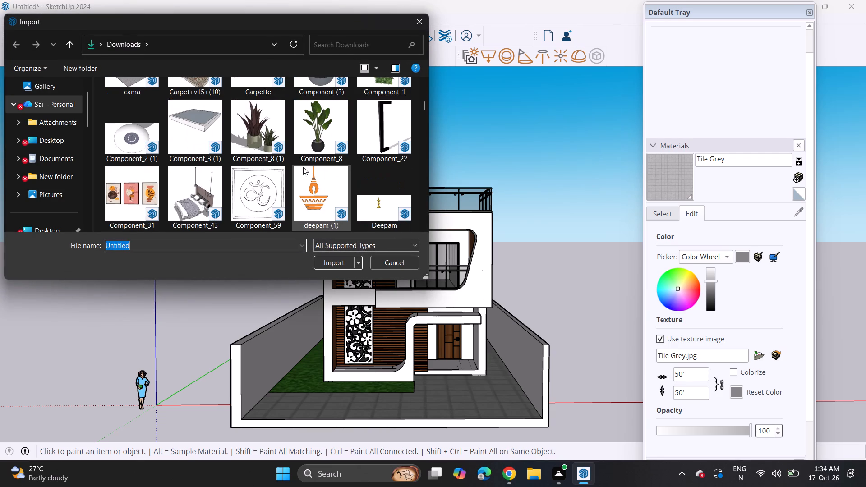
scroll(290, 180, down, 5)
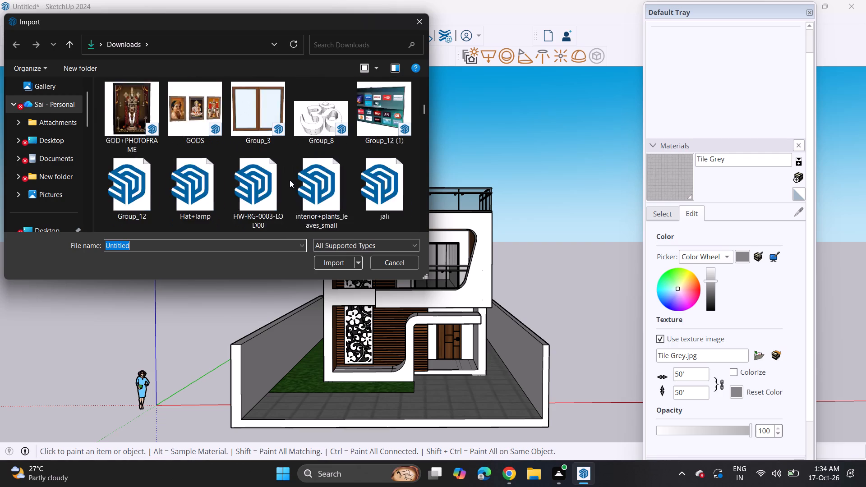
scroll(287, 182, down, 3)
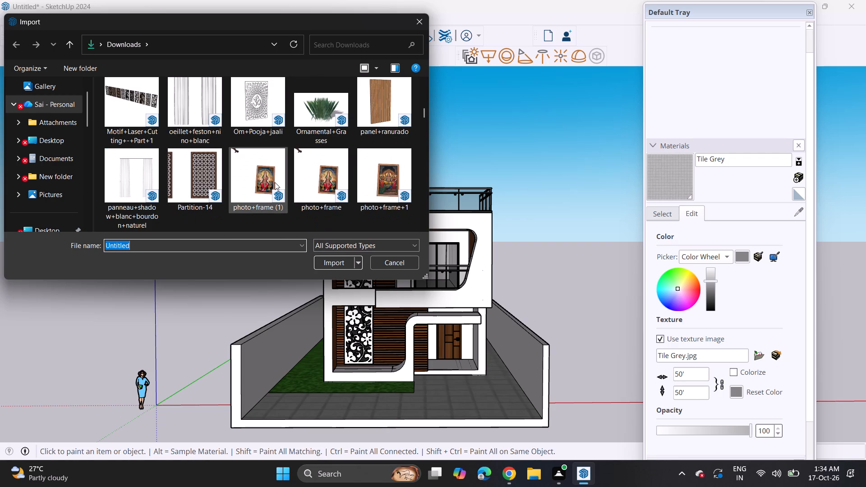
scroll(274, 184, up, 3)
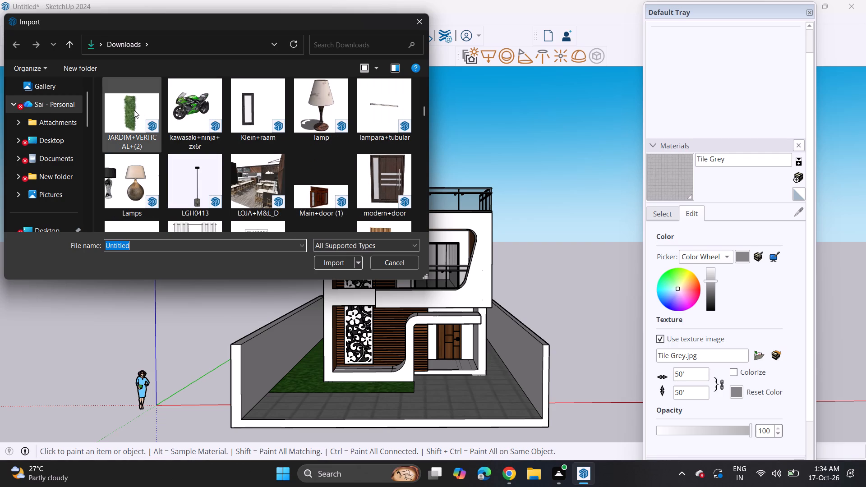
scroll(300, 156, down, 5)
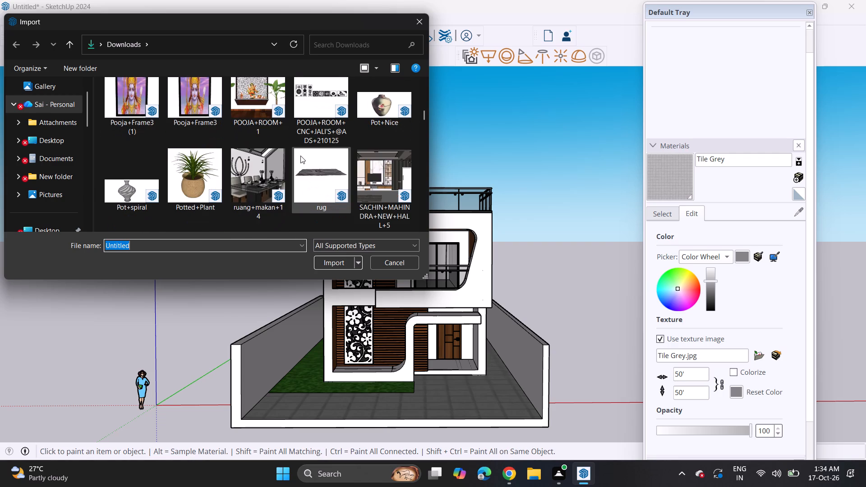
scroll(300, 156, down, 4)
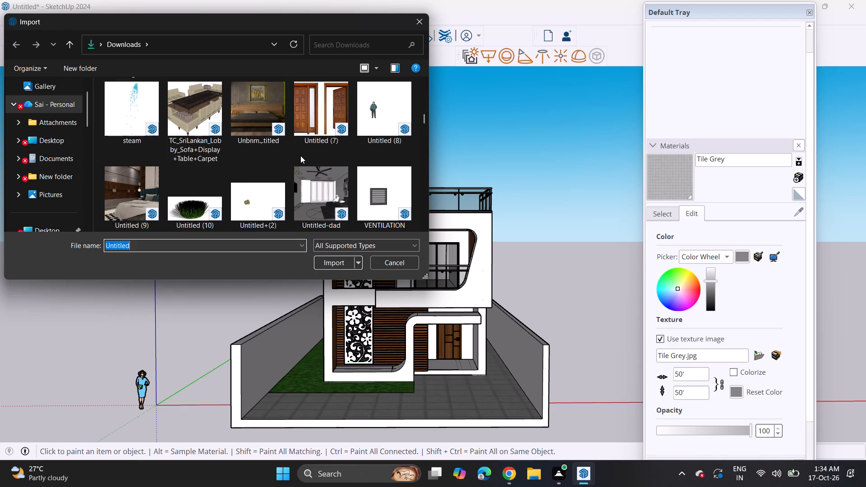
scroll(300, 156, down, 6)
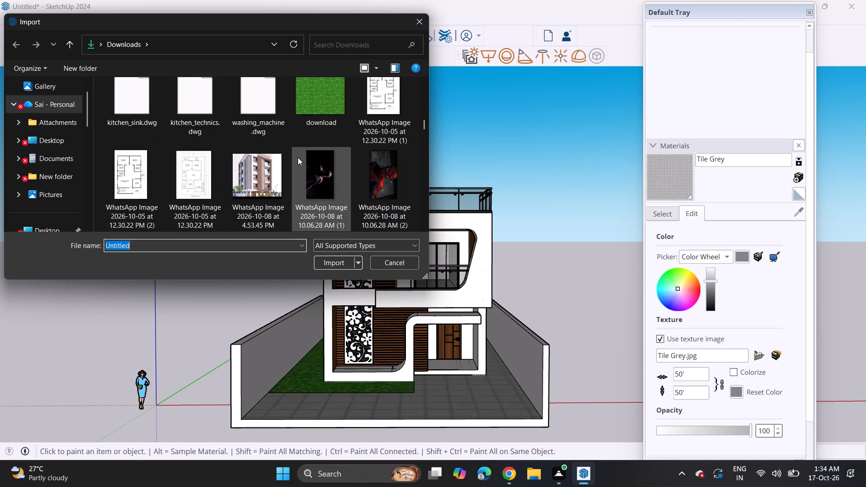
scroll(298, 157, down, 3)
scroll(298, 157, up, 11)
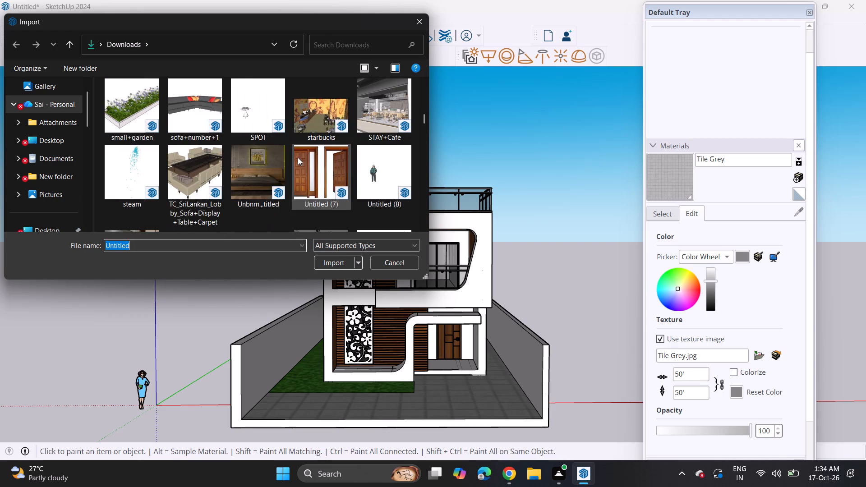
scroll(298, 157, up, 9)
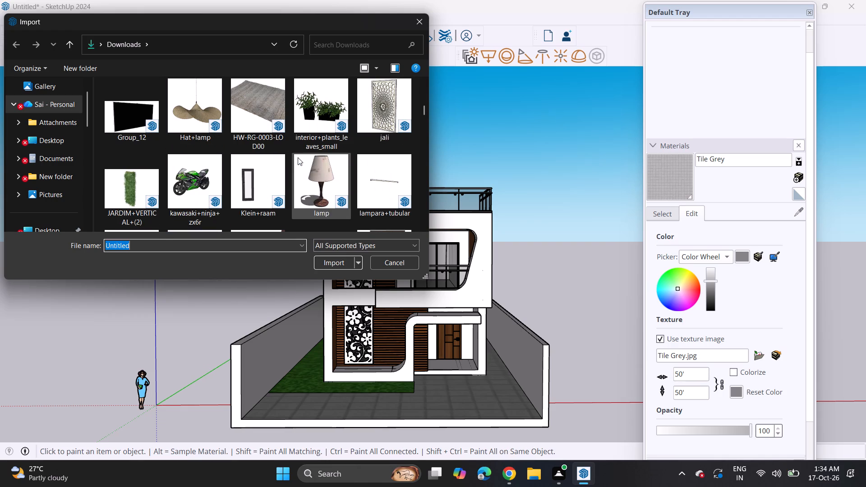
scroll(298, 157, up, 4)
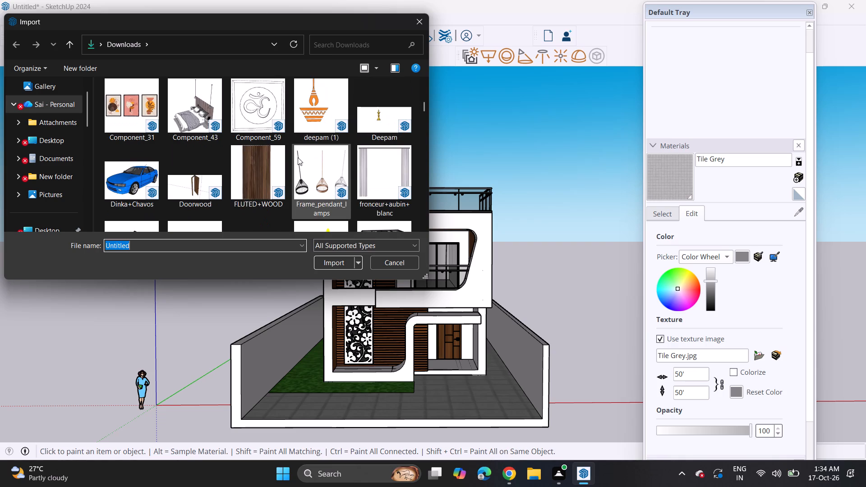
scroll(298, 157, up, 3)
scroll(298, 157, down, 3)
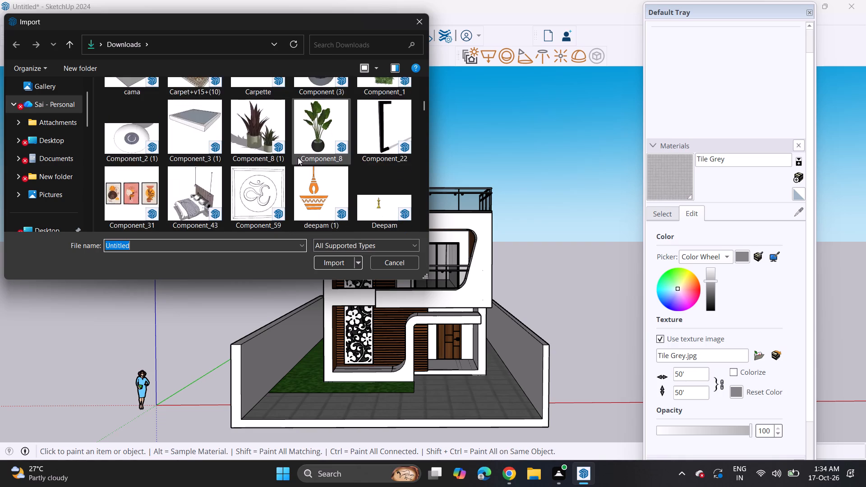
scroll(298, 157, down, 15)
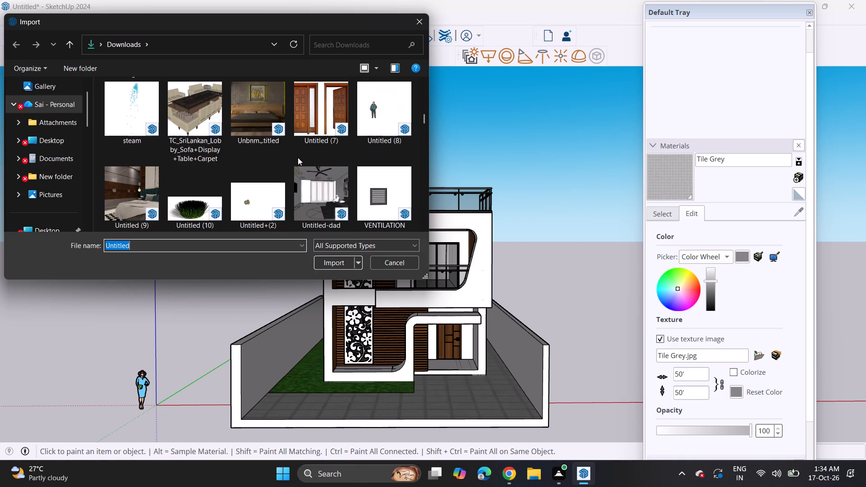
scroll(298, 157, down, 12)
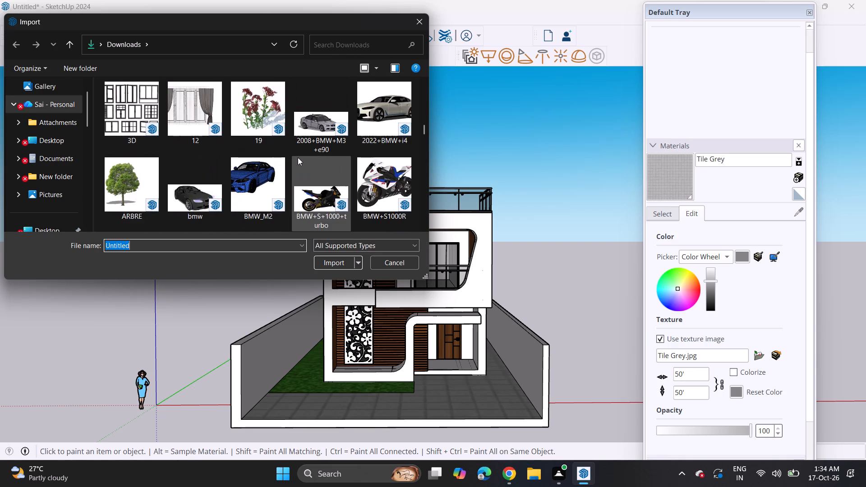
scroll(298, 157, up, 7)
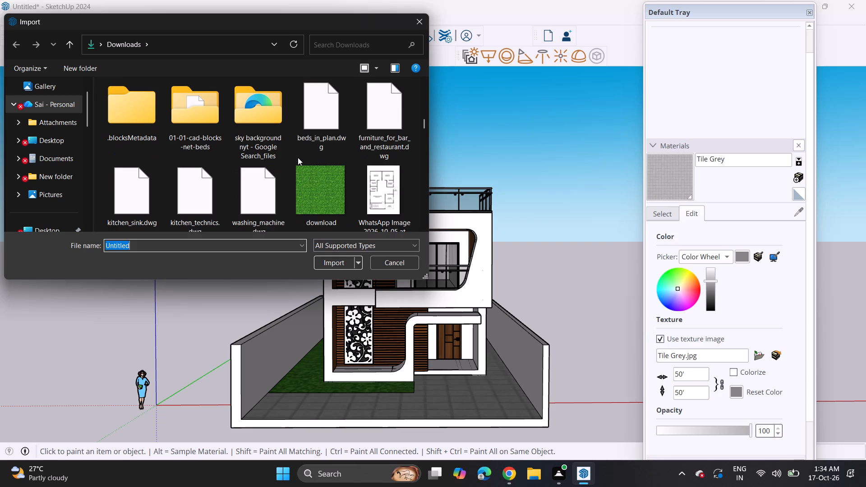
scroll(298, 157, up, 3)
scroll(298, 157, down, 8)
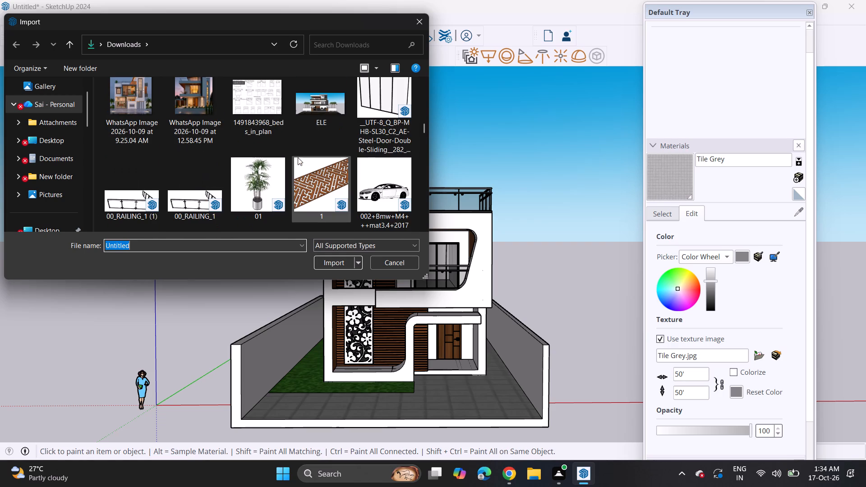
Import the "plant (1)" model from Downloads and place it on the first-floor balcony.
click(267, 179)
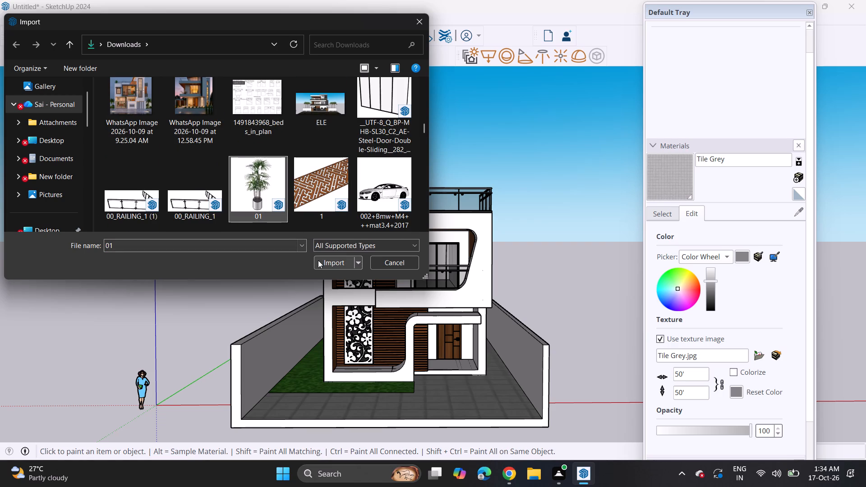
scroll(321, 212, down, 3)
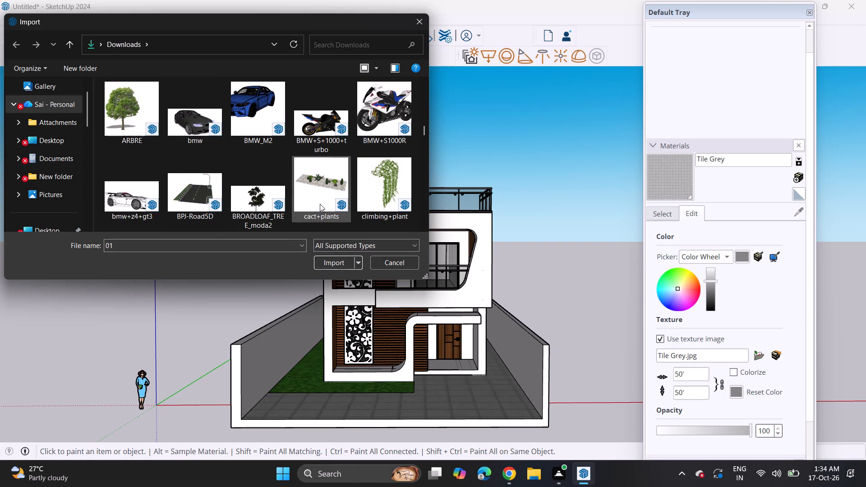
scroll(253, 170, down, 4)
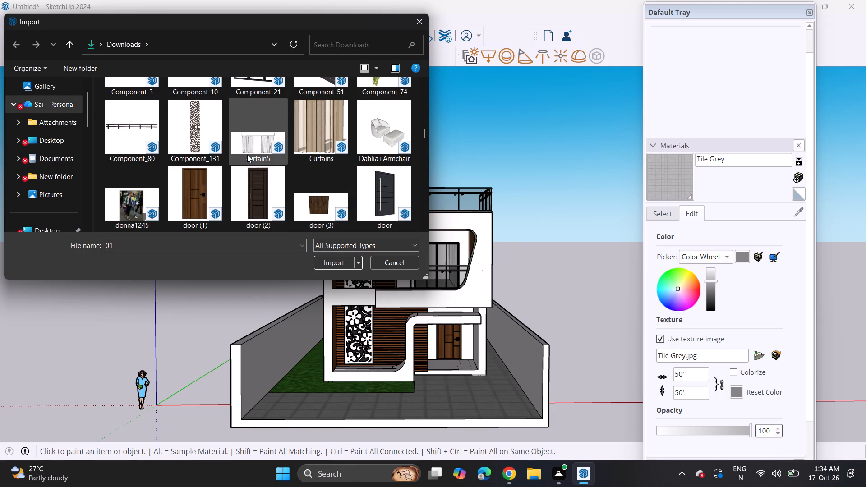
scroll(247, 155, down, 1)
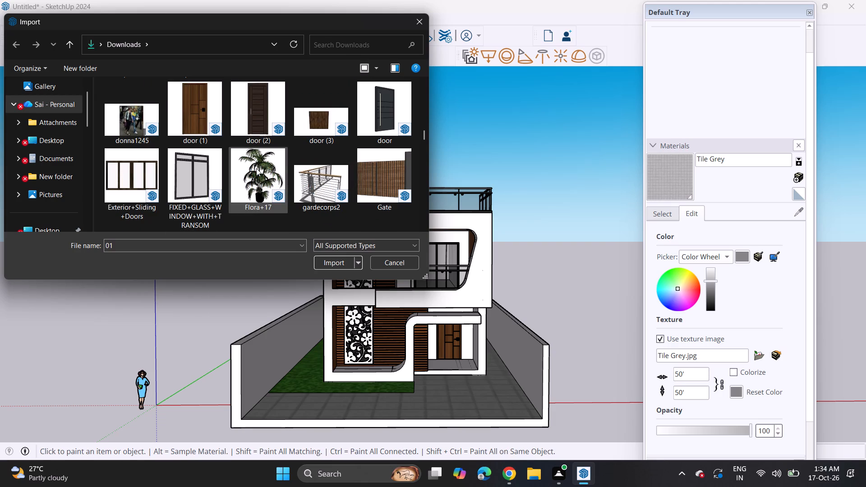
scroll(273, 167, down, 6)
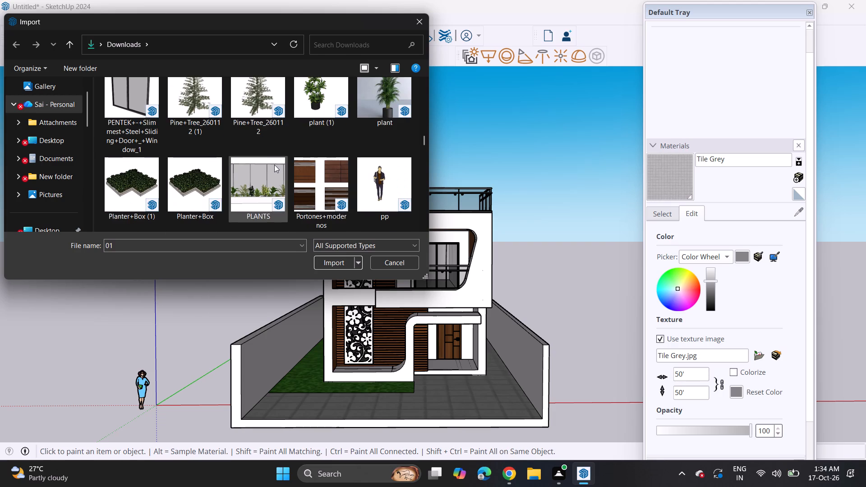
scroll(274, 165, up, 1)
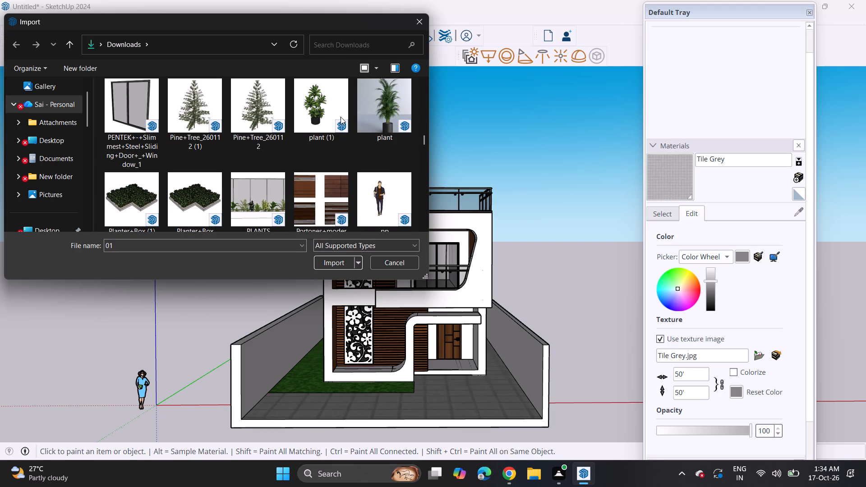
click(333, 114)
click(336, 266)
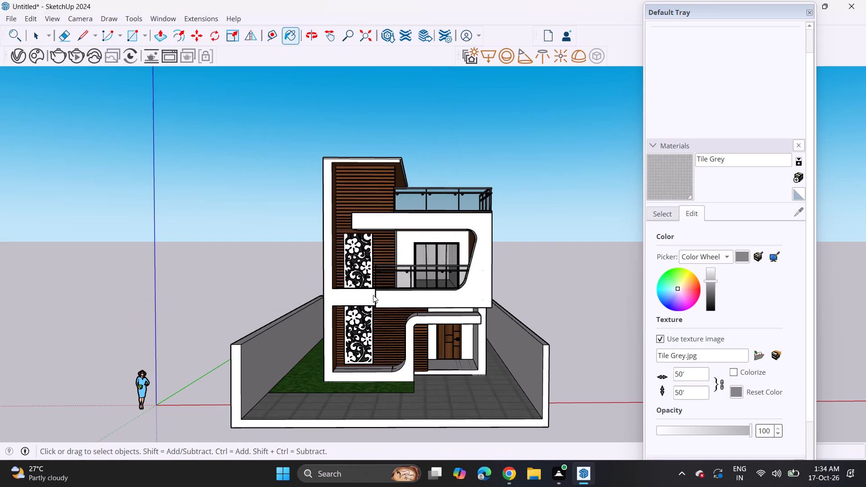
click(533, 259)
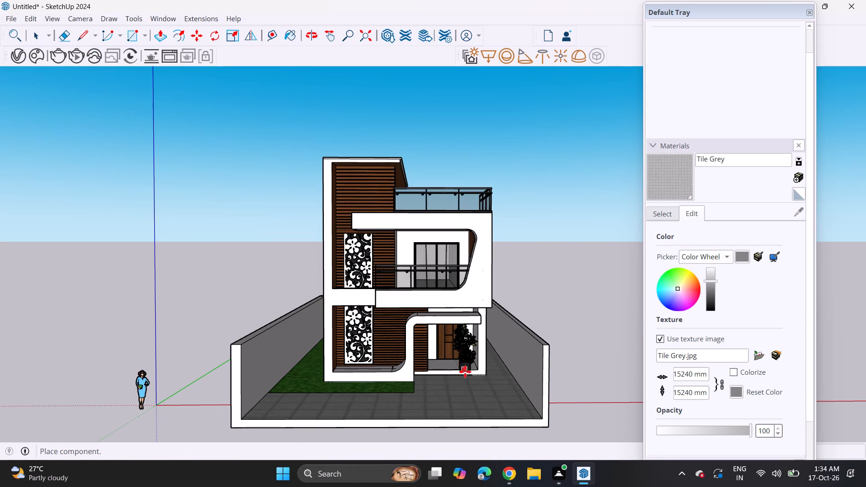
middle_drag(467, 275, 528, 294)
scroll(460, 289, up, 5)
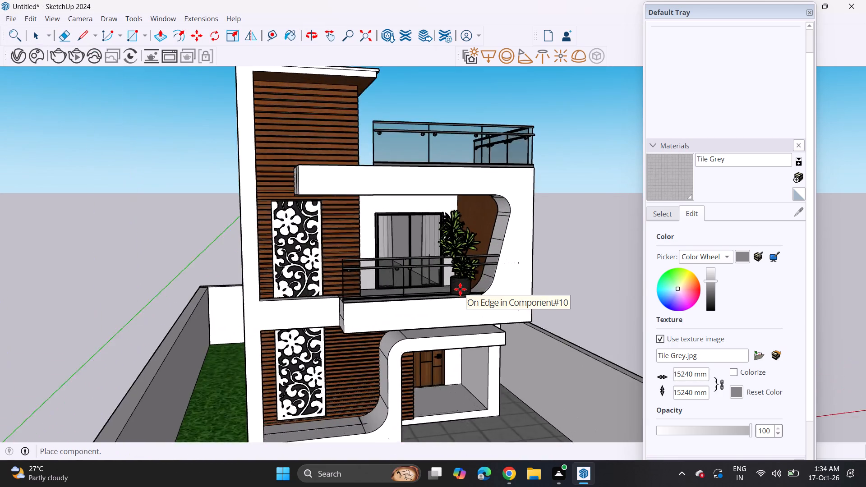
scroll(460, 289, up, 4)
click(457, 282)
Move the potted plant back from the balcony railing to the wall beside the sliding glass door, near the wood-clad side.
middle_drag(438, 287, 576, 331)
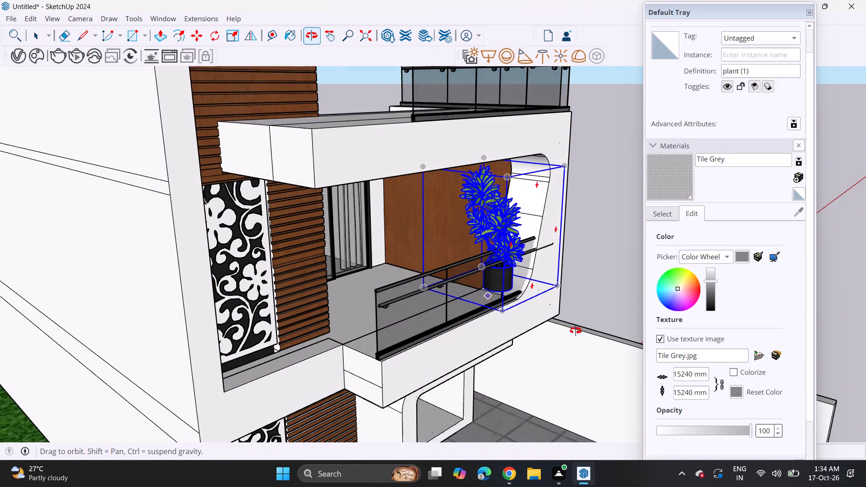
middle_drag(576, 331, 574, 326)
click(504, 310)
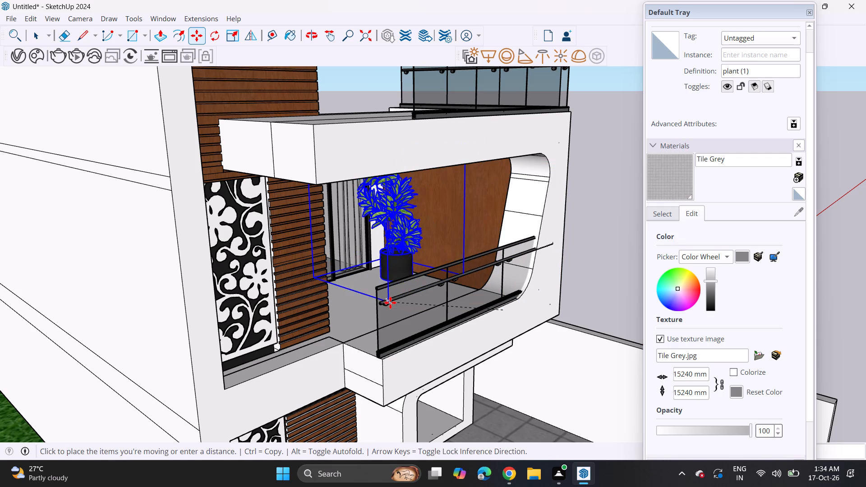
click(390, 316)
middle_drag(376, 334, 447, 341)
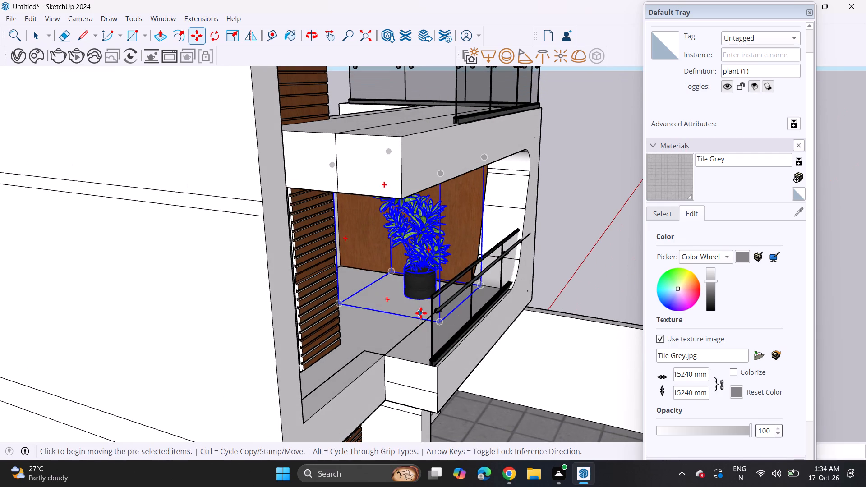
click(421, 313)
click(357, 296)
middle_drag(373, 294, 211, 281)
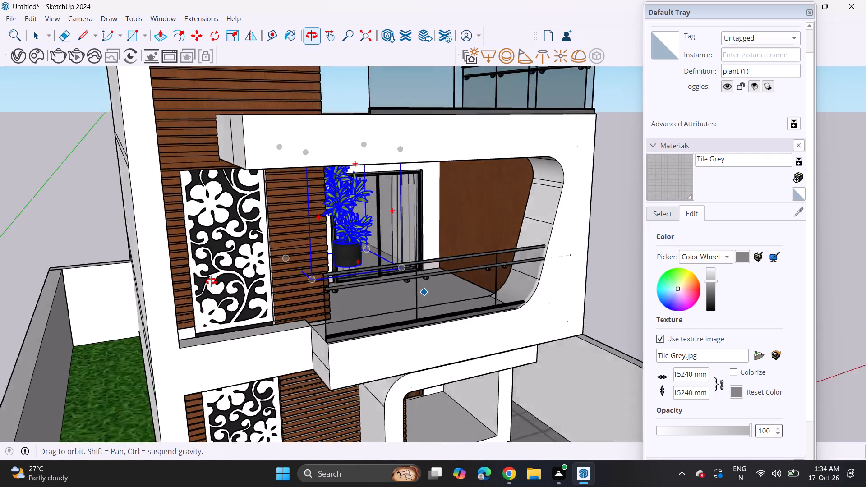
middle_drag(211, 281, 118, 319)
click(406, 230)
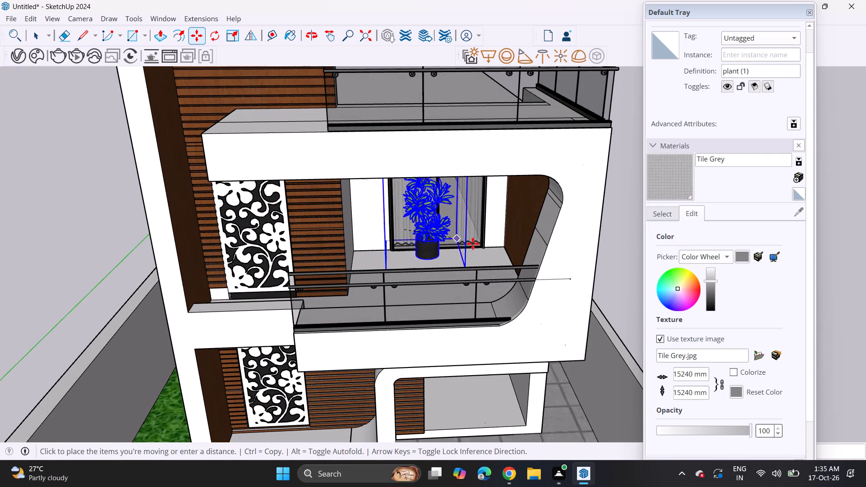
click(500, 245)
click(467, 260)
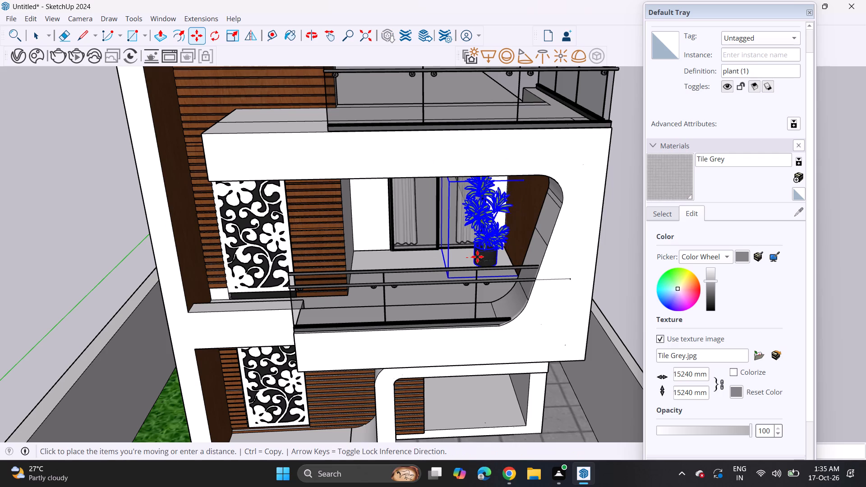
click(487, 251)
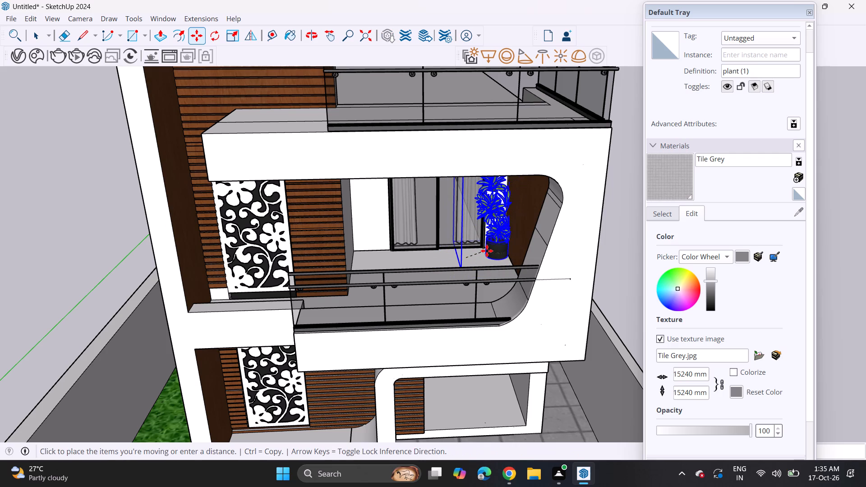
Import the "Plant+Long+Narrow+Foliage+Square+Pot" model from Downloads and place it on the ground beside the scale figure.
middle_drag(487, 250, 479, 170)
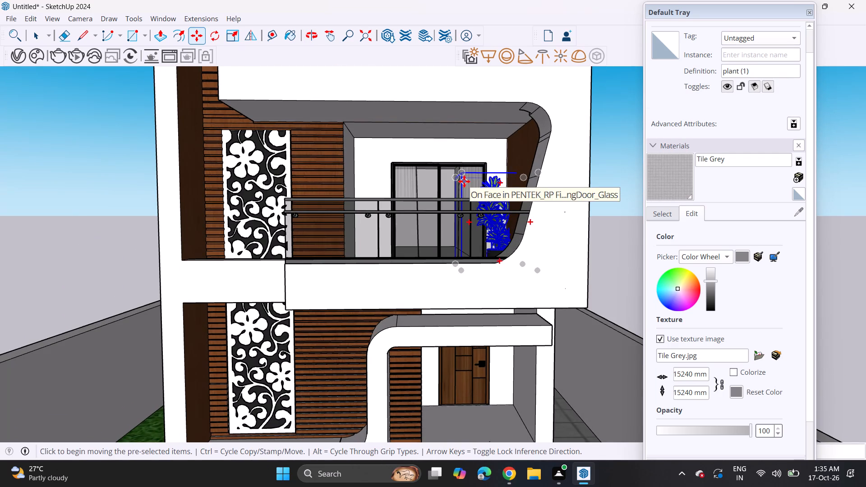
scroll(464, 181, down, 4)
click(11, 21)
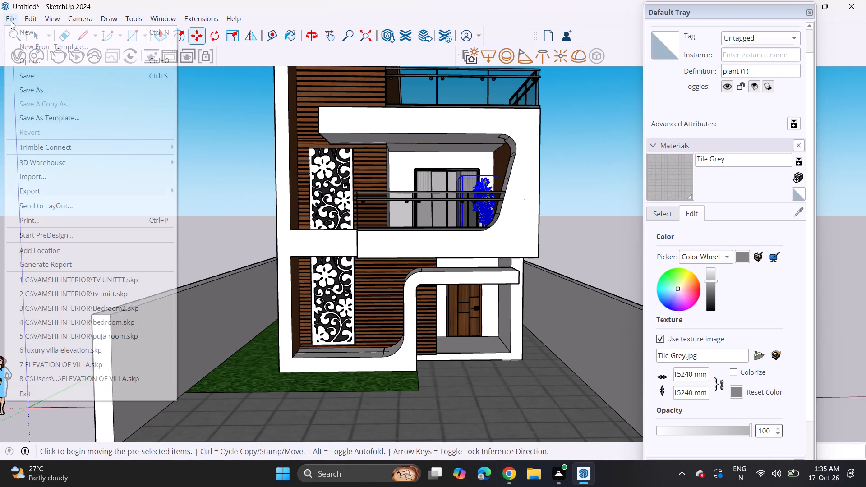
click(60, 182)
scroll(273, 182, down, 4)
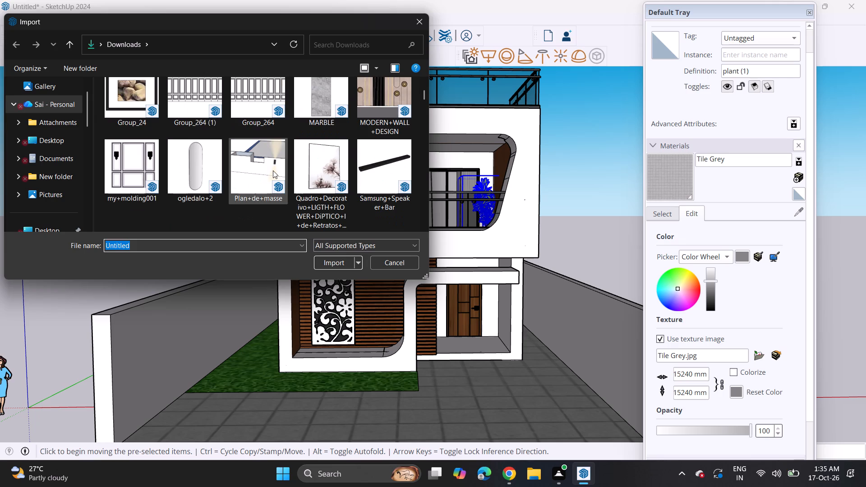
scroll(273, 170, down, 4)
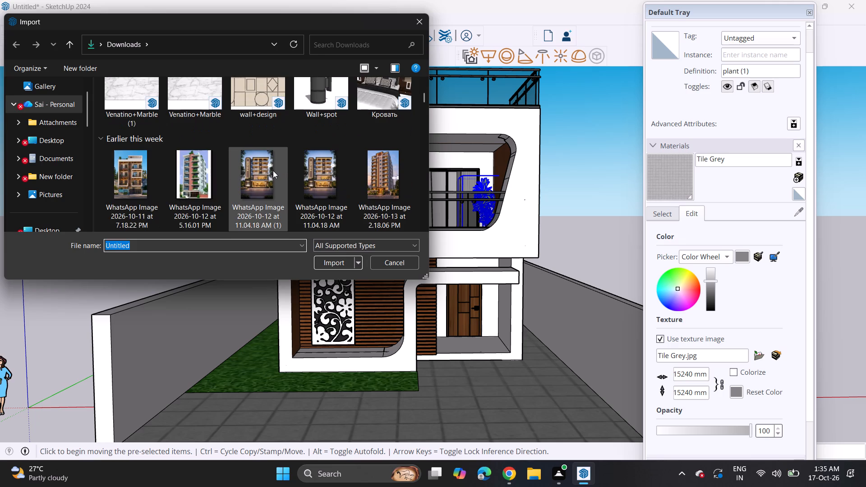
scroll(273, 170, down, 3)
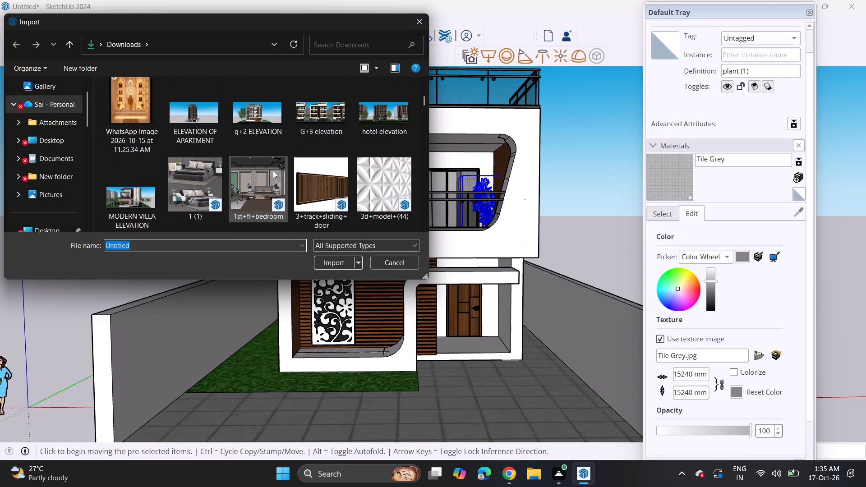
scroll(273, 170, down, 6)
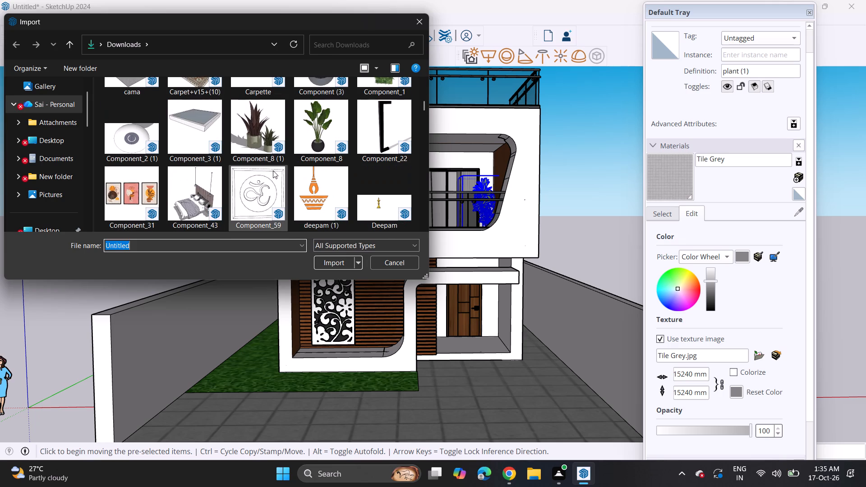
scroll(273, 170, down, 3)
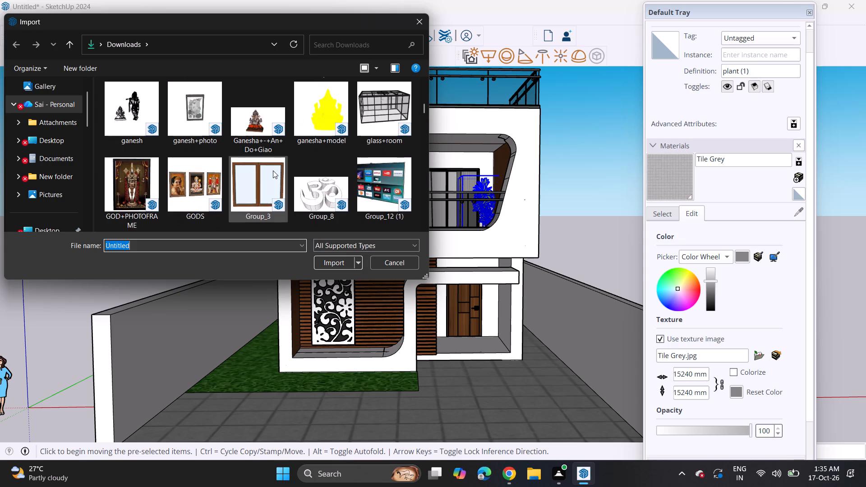
scroll(273, 170, down, 7)
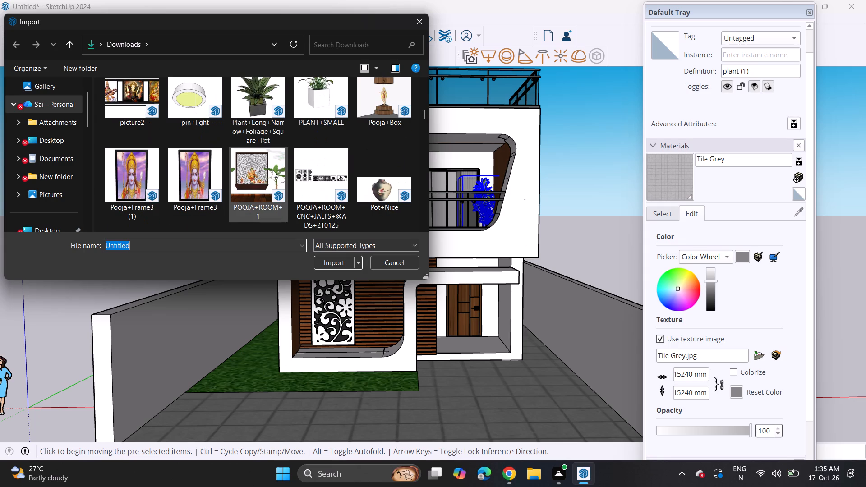
scroll(290, 153, up, 1)
click(267, 121)
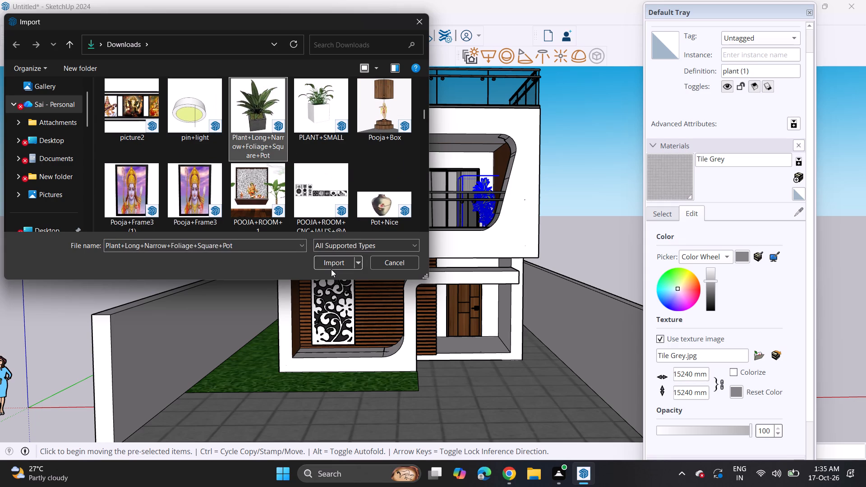
click(331, 269)
click(536, 257)
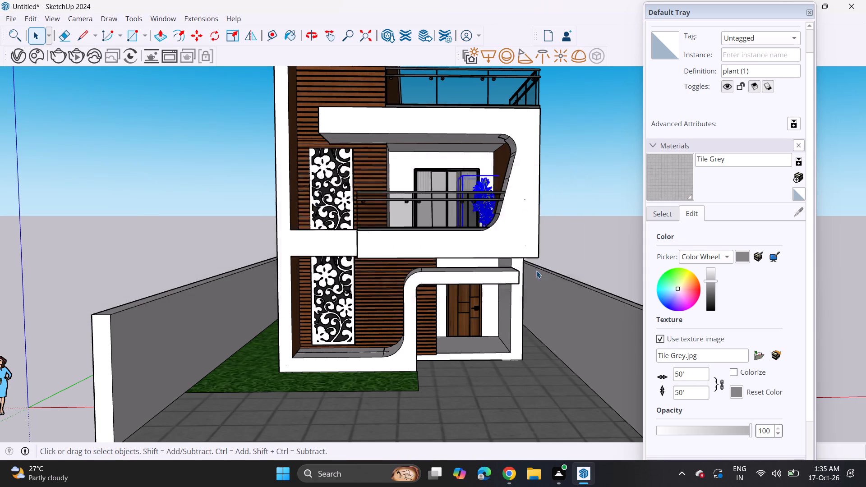
click(164, 385)
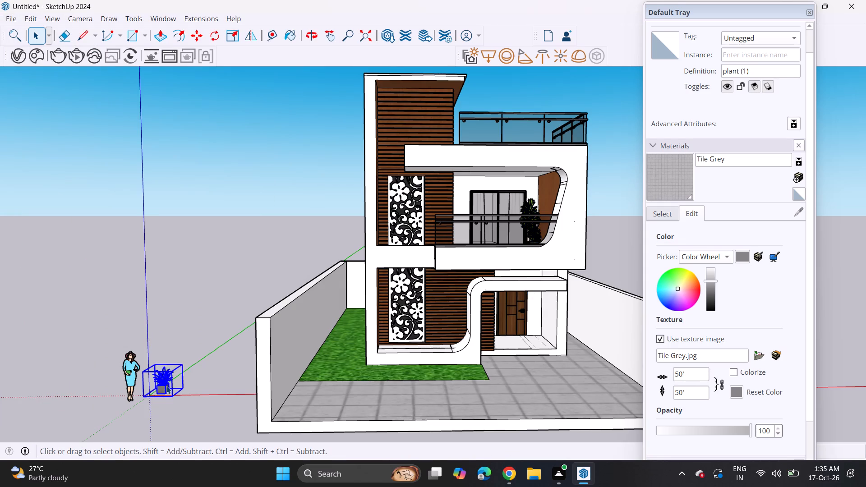
Move the square-potted plant from beside the scale figure onto the entrance porch floor, next to the wooden door.
click(193, 37)
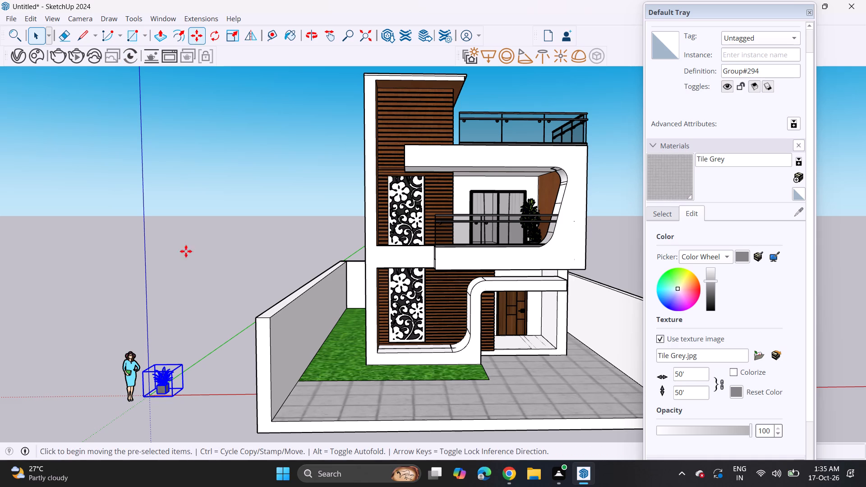
click(139, 395)
scroll(514, 354, up, 4)
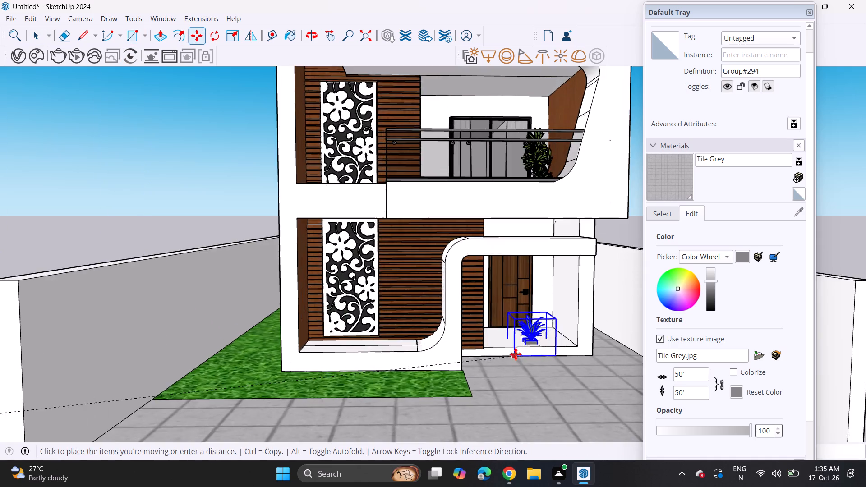
scroll(529, 343, up, 5)
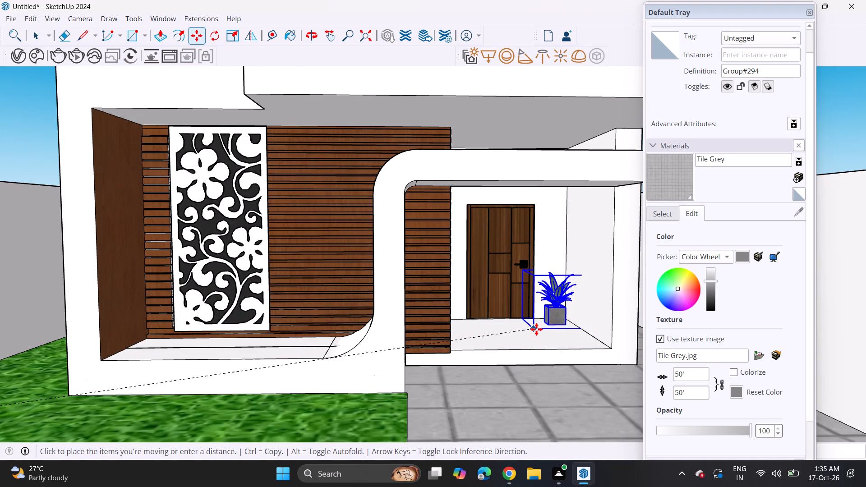
click(536, 329)
Scale the square-potted plant up slightly and uniformly.
click(230, 33)
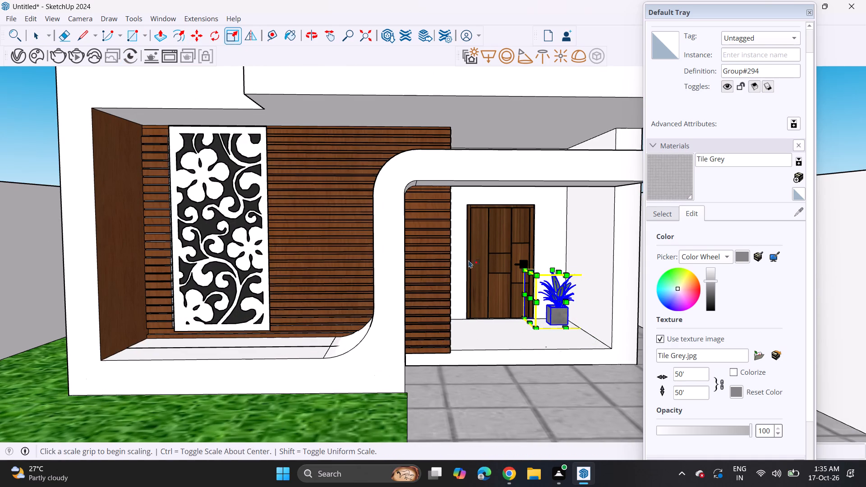
click(538, 272)
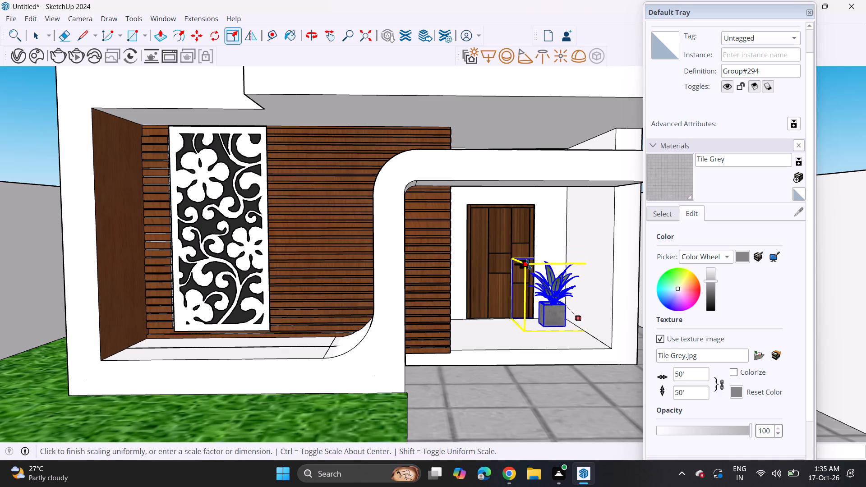
click(529, 265)
Shift the enlarged square-potted plant slightly farther from the door, towards the porch's side wall.
middle_drag(541, 310, 503, 305)
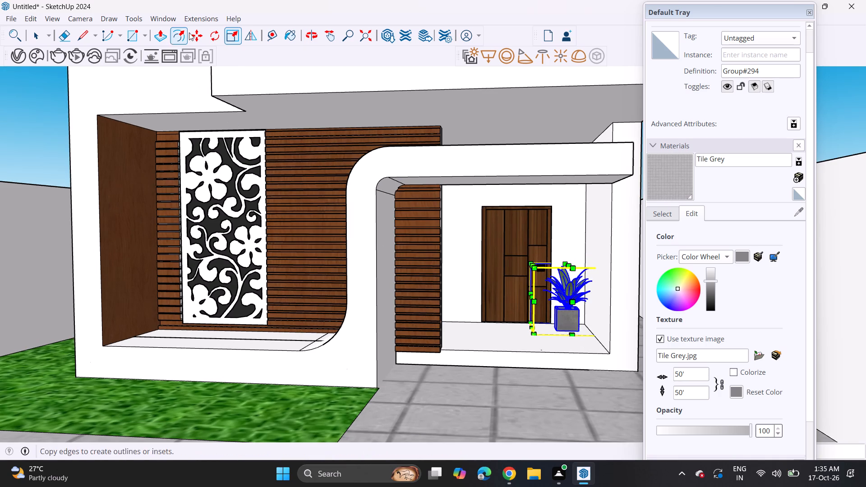
click(194, 31)
click(534, 339)
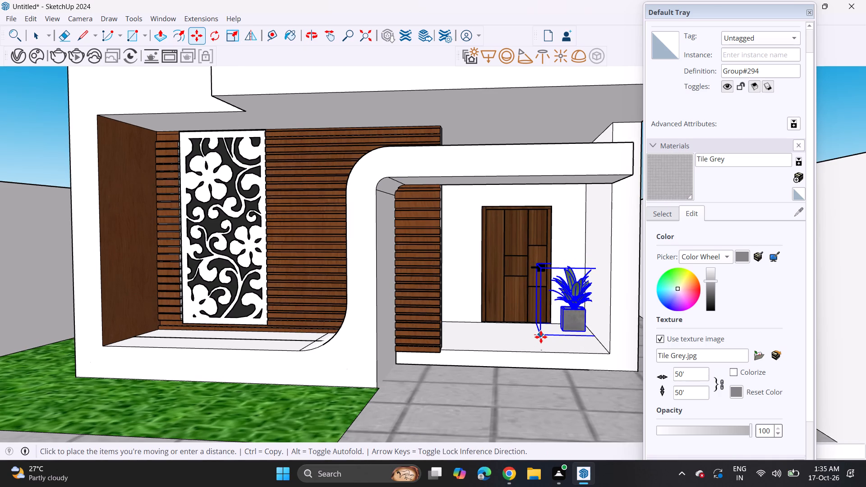
click(541, 337)
Copy the square-potted plant from the porch floor onto the paved ground in front of the porch.
click(542, 332)
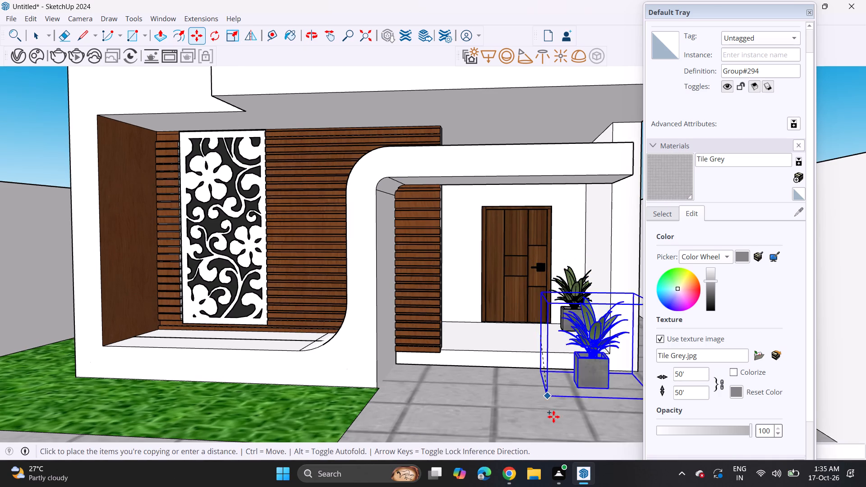
shift+middle_drag(548, 410, 539, 394)
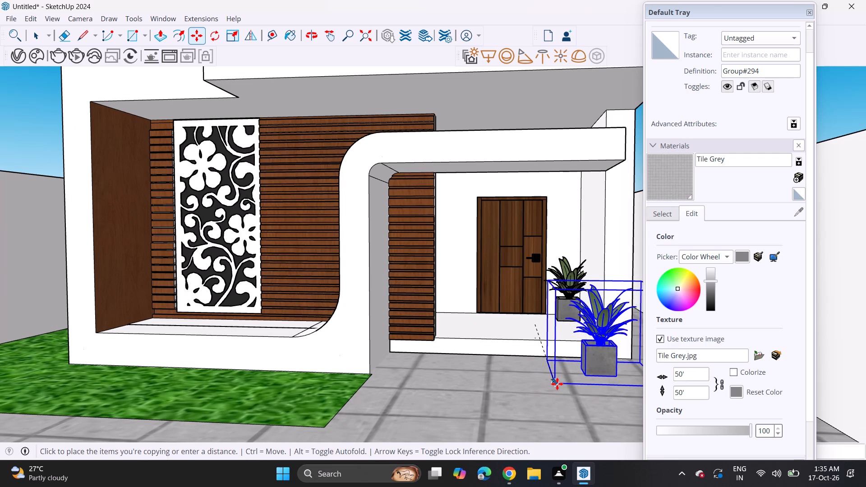
click(553, 383)
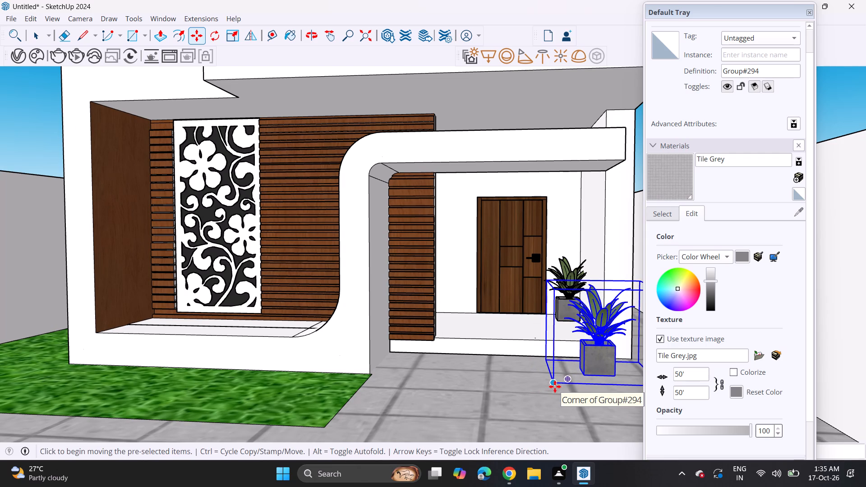
Import the "Ornamental+Grasses" model from Downloads and place it on the lawn at the outer corner of the front wall.
scroll(392, 383, down, 2)
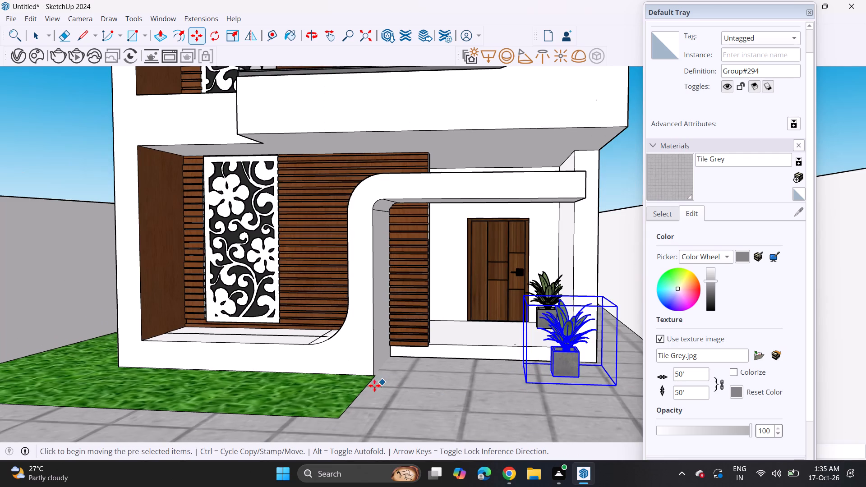
middle_drag(240, 415, 247, 437)
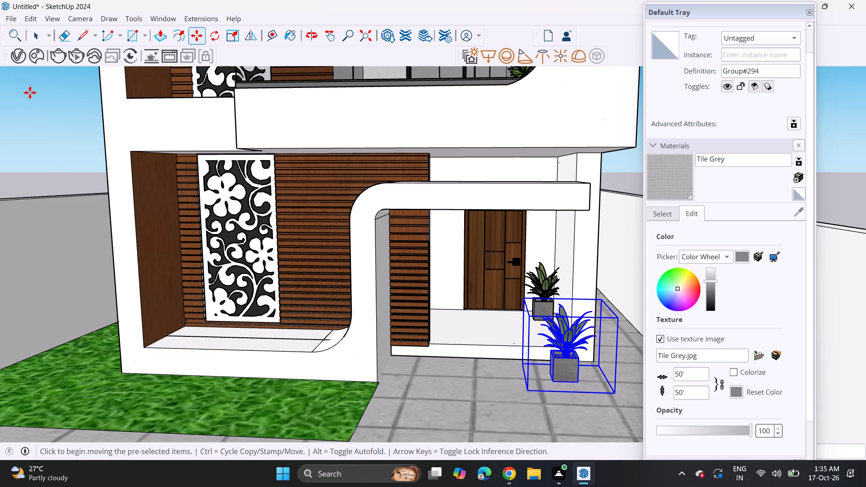
click(7, 21)
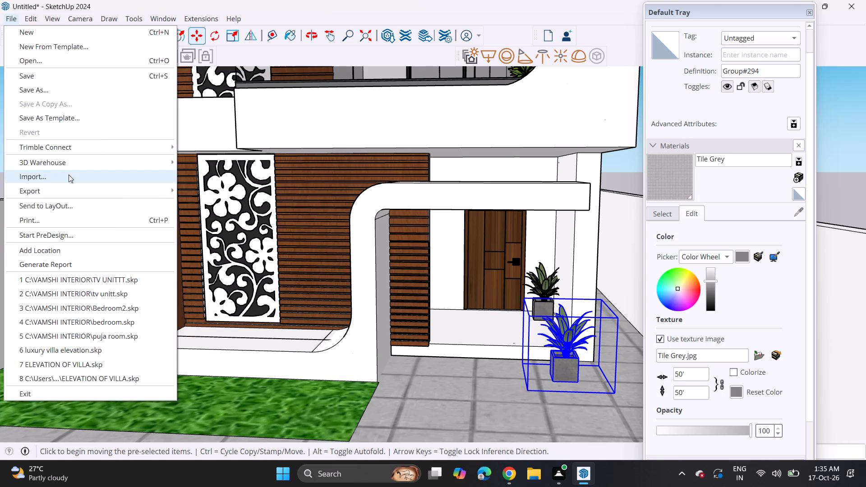
click(69, 175)
scroll(221, 234, down, 4)
scroll(232, 195, down, 4)
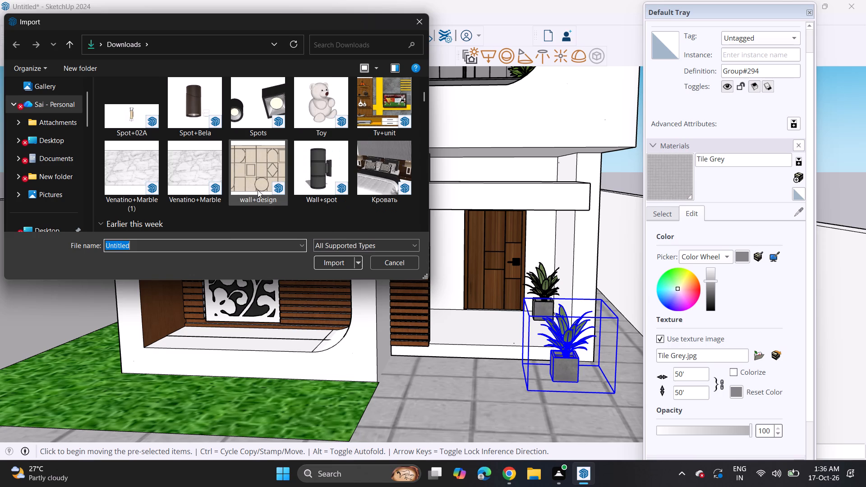
scroll(258, 190, down, 4)
scroll(310, 158, down, 3)
scroll(268, 174, down, 2)
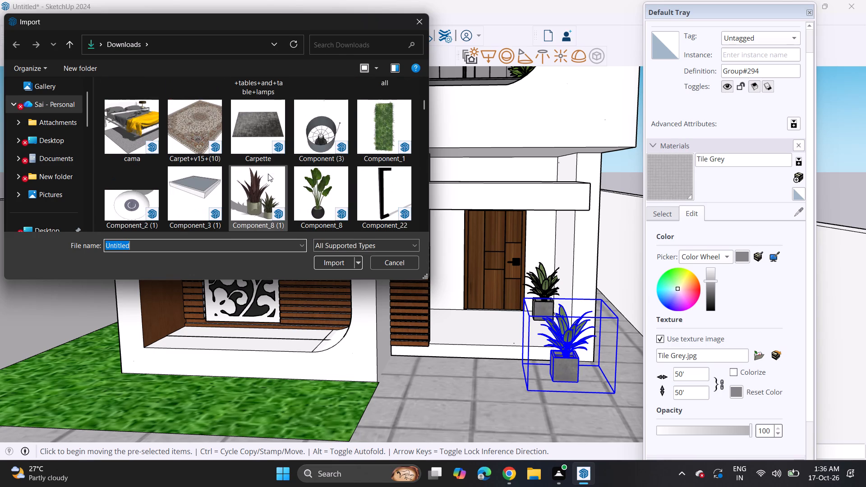
click(257, 191)
scroll(301, 200, down, 6)
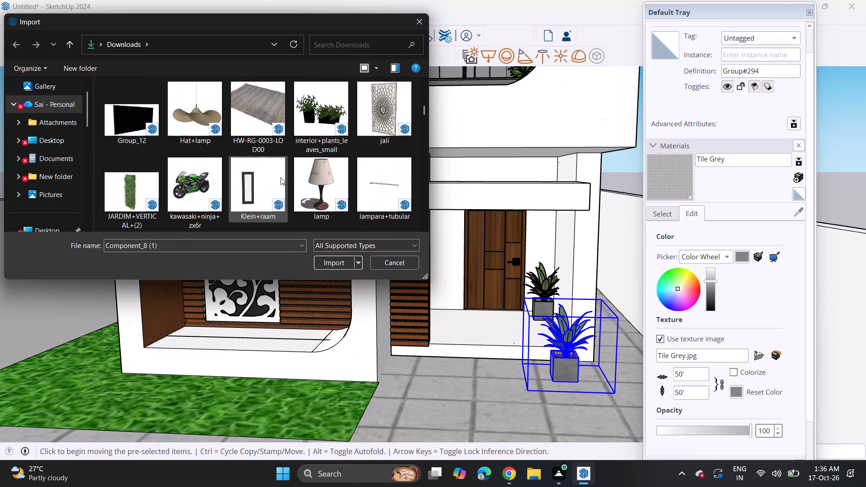
scroll(231, 160, down, 2)
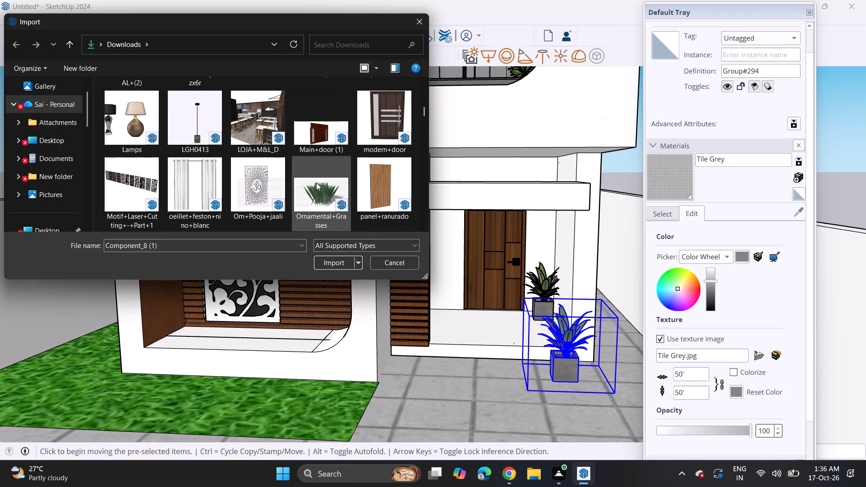
click(316, 183)
click(334, 262)
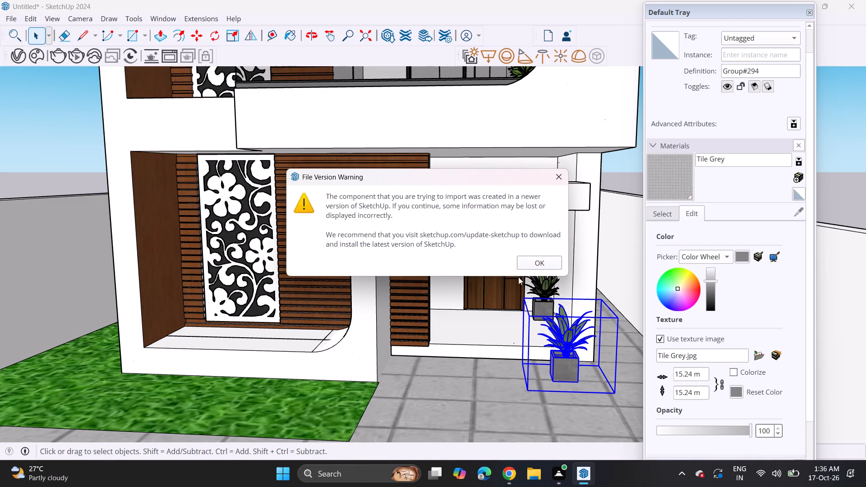
click(539, 261)
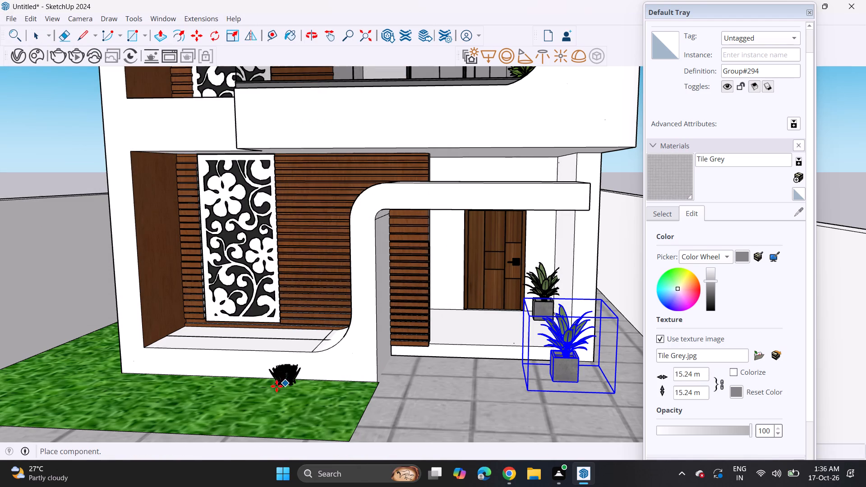
click(130, 378)
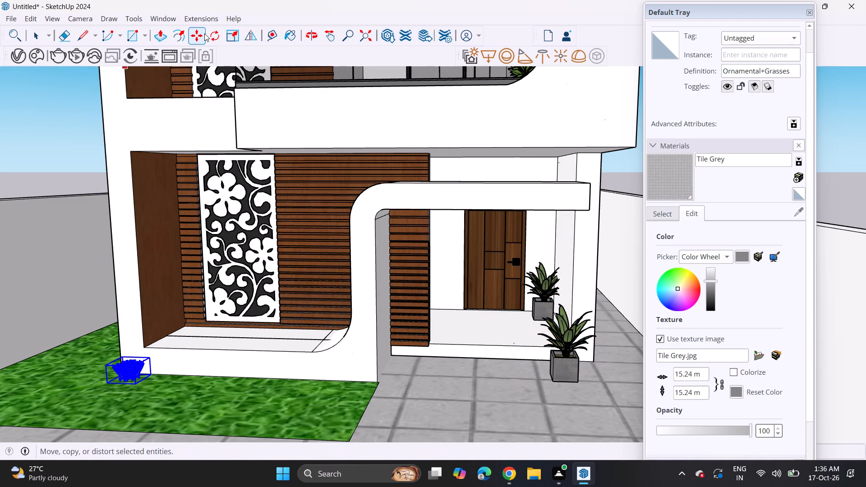
Scale up the selected ornamental grass clump uniformly at the corner of the front lawn.
click(226, 43)
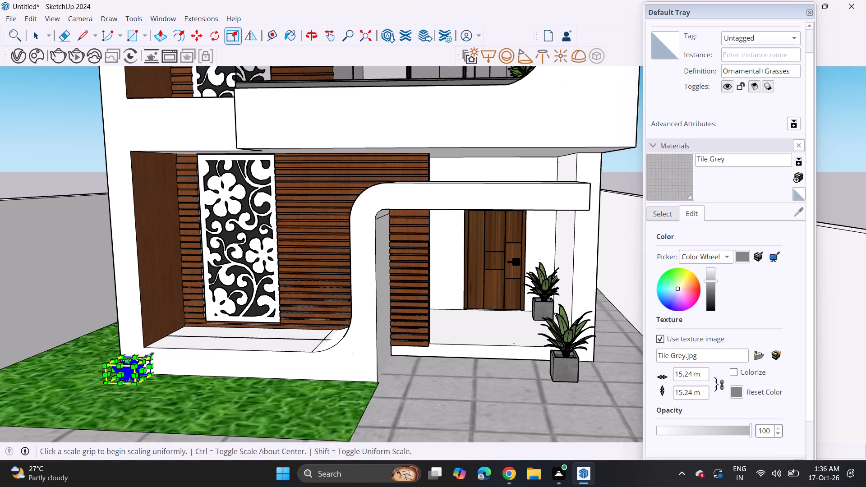
click(149, 355)
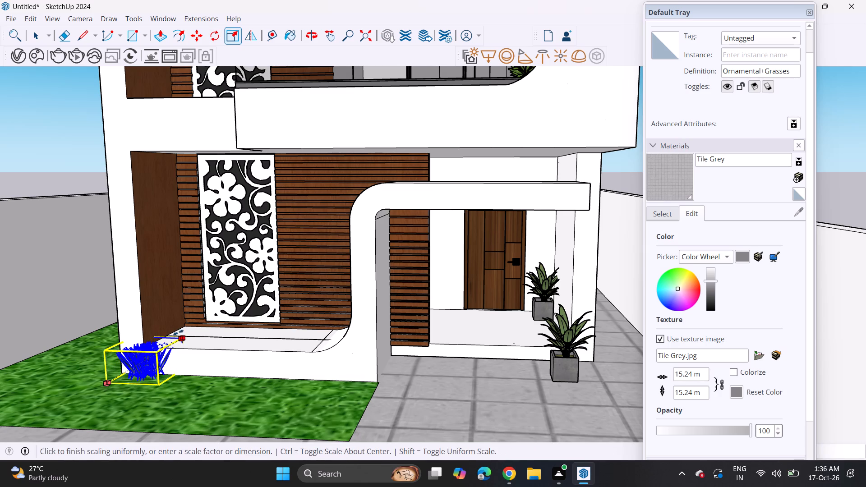
click(178, 331)
Move the enlarged grass clump slightly forward and down so it sits on the lawn against the house's front base wall.
click(193, 33)
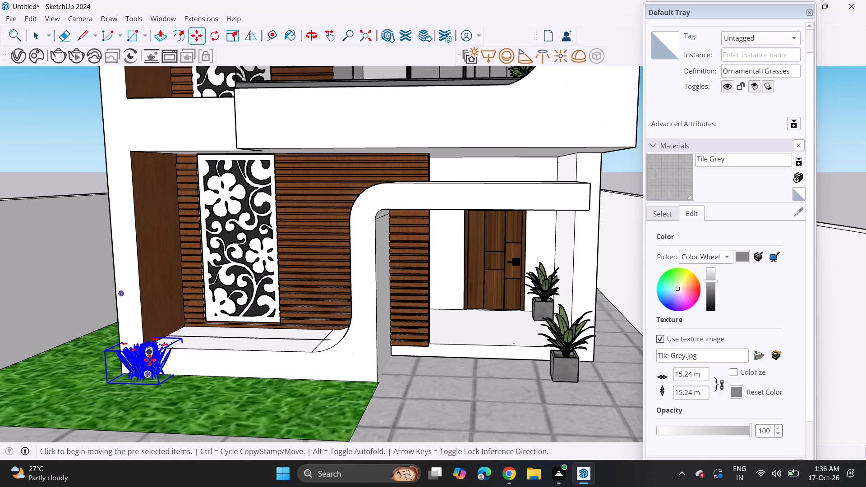
click(145, 381)
click(140, 385)
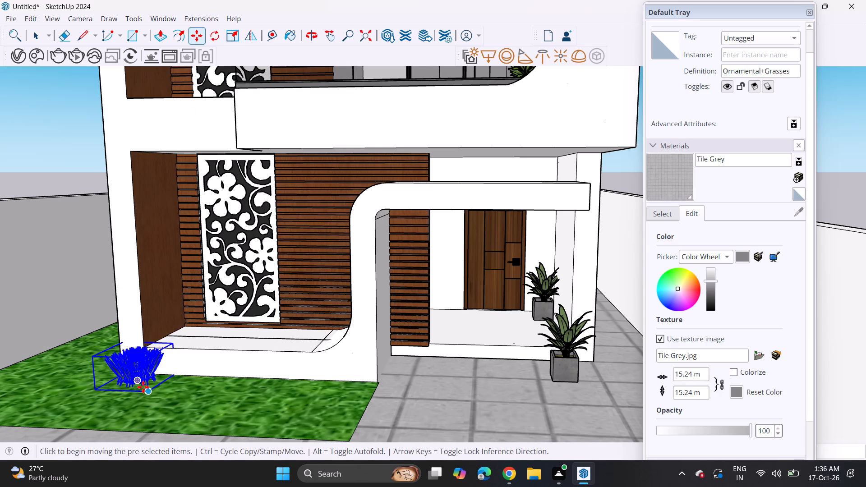
click(140, 367)
click(142, 375)
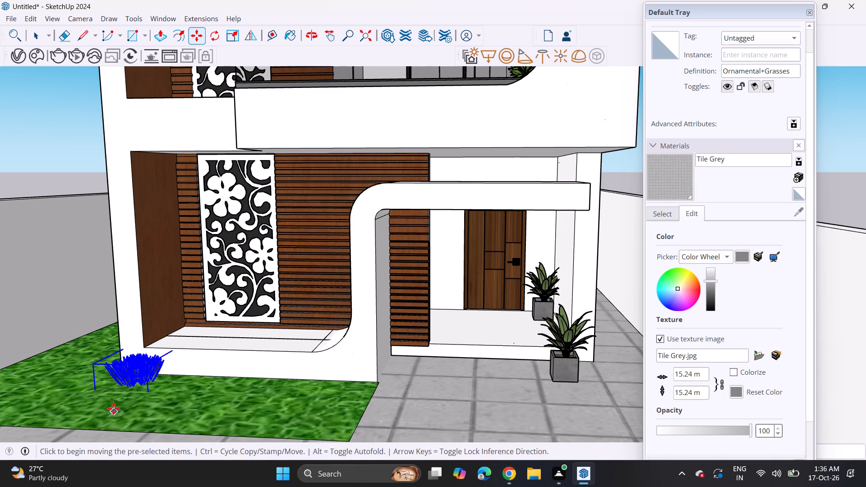
Copy the grass clump twice along the red axis to make an evenly spaced row of three along the front wall.
click(102, 396)
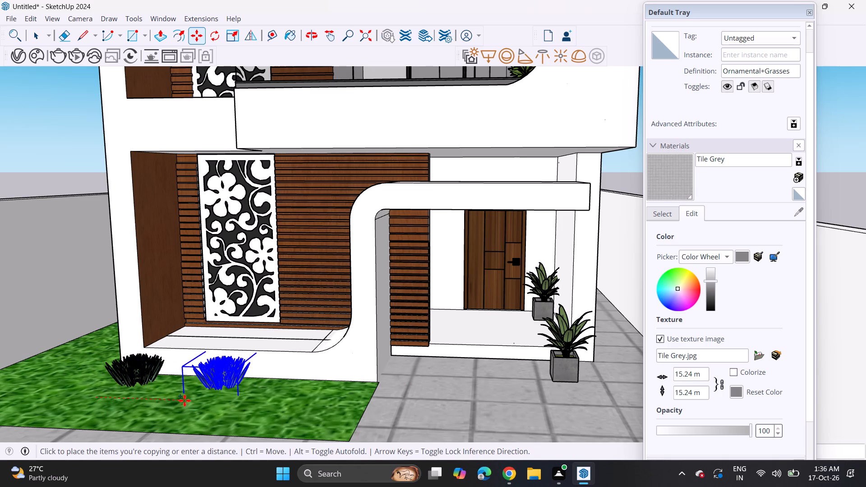
click(184, 400)
ctrl+click(181, 401)
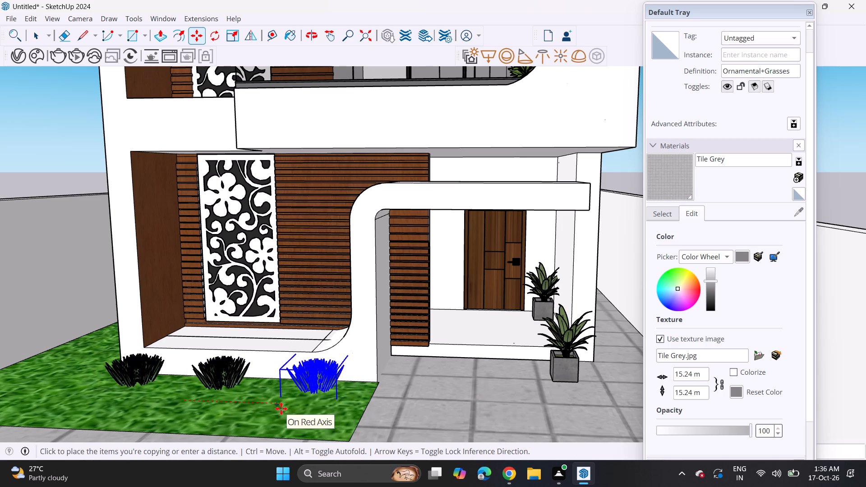
click(281, 409)
middle_drag(318, 411, 330, 409)
scroll(325, 377, down, 5)
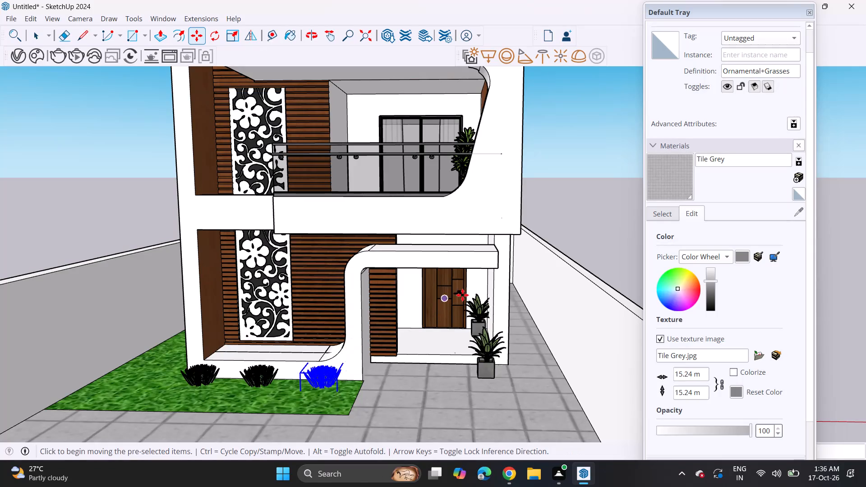
key(space)
click(599, 216)
Import the Palm+Tree model from the Downloads folder and place it behind the boundary wall on the lawn side of the house.
middle_drag(211, 421, 236, 358)
scroll(232, 335, down, 2)
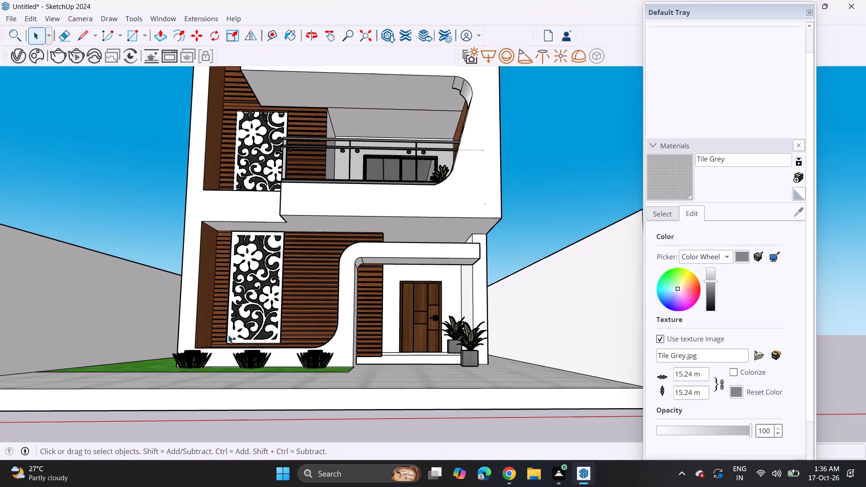
middle_drag(279, 286, 273, 339)
scroll(260, 325, down, 3)
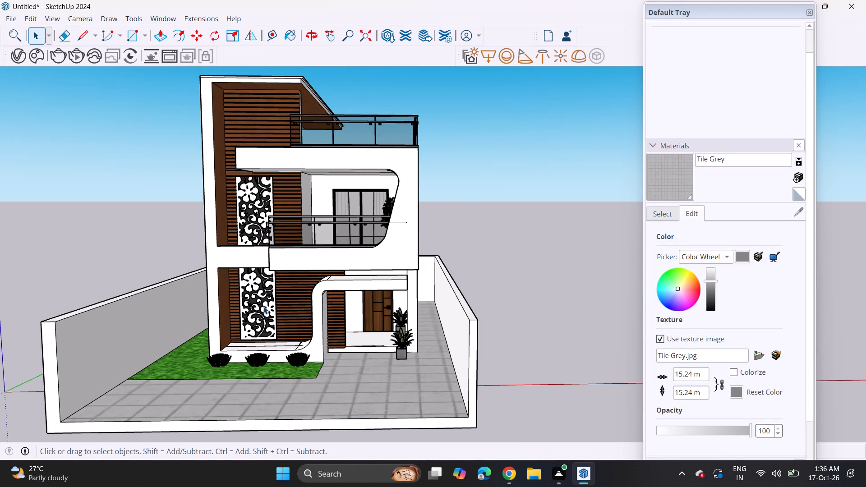
middle_drag(275, 344, 310, 335)
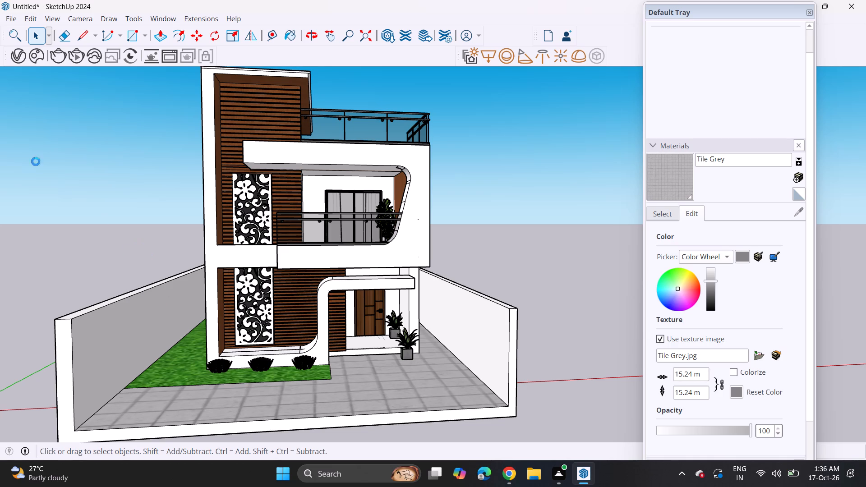
click(12, 16)
click(23, 174)
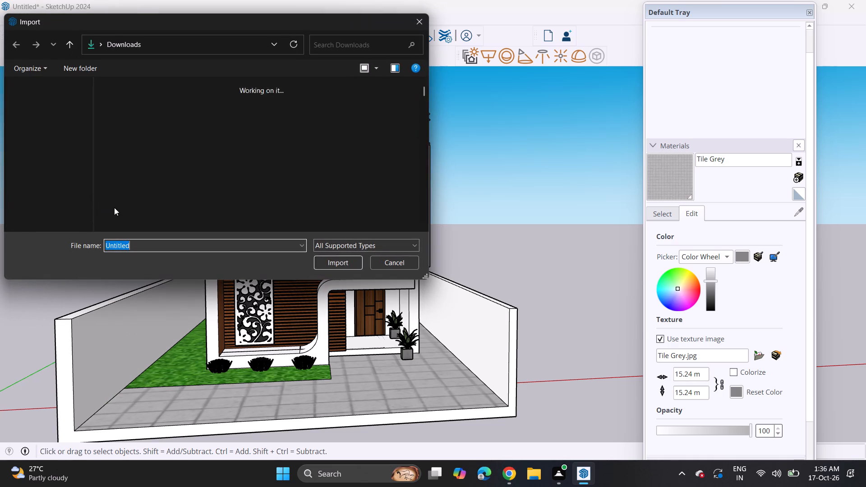
scroll(172, 196, down, 2)
scroll(211, 189, down, 7)
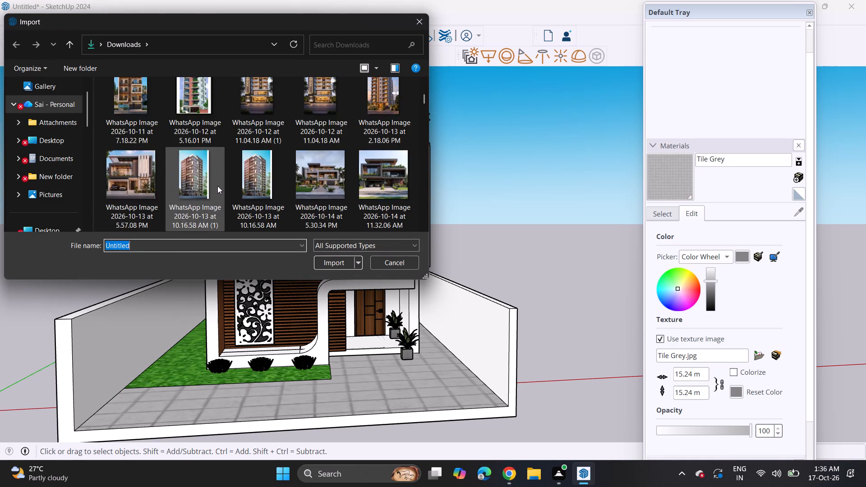
scroll(217, 186, down, 10)
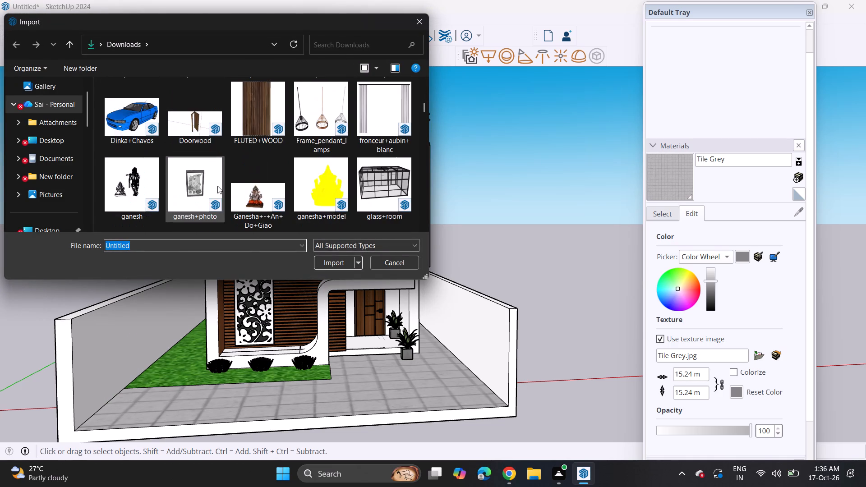
scroll(217, 186, down, 7)
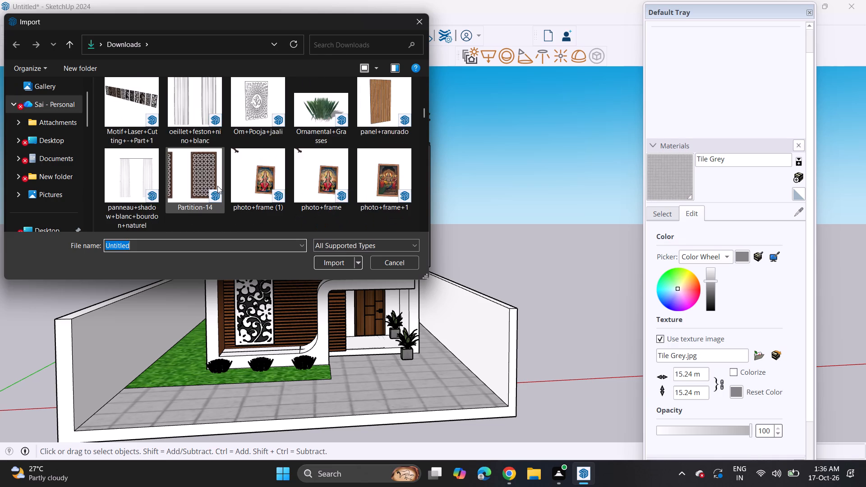
scroll(217, 186, down, 6)
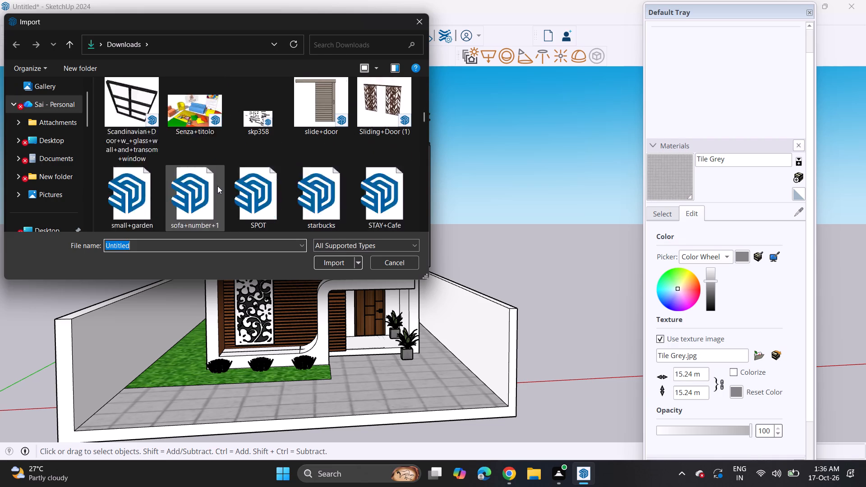
scroll(217, 186, down, 7)
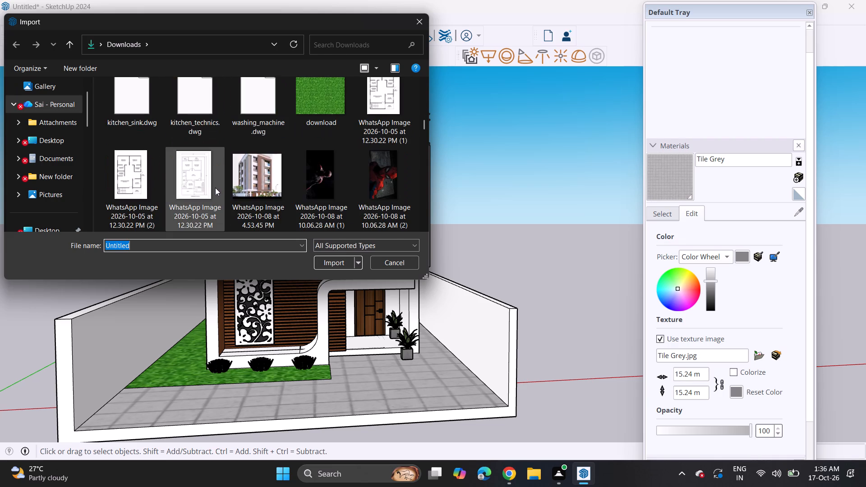
scroll(215, 188, down, 7)
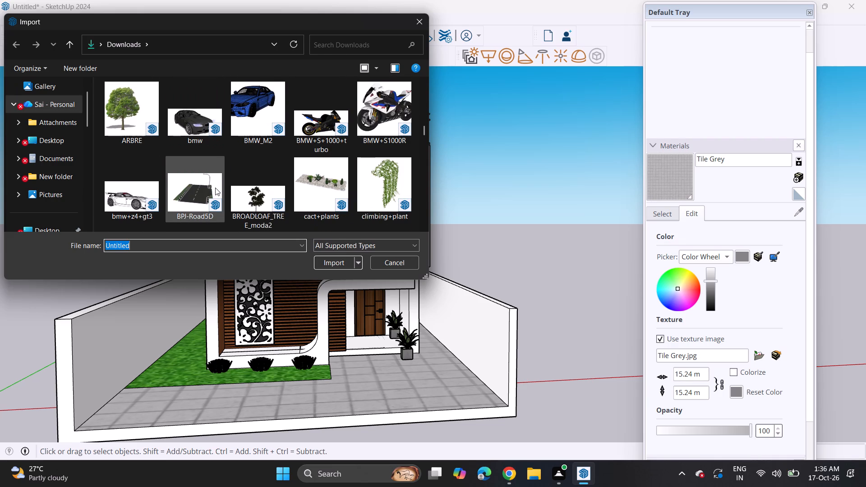
scroll(302, 164, down, 2)
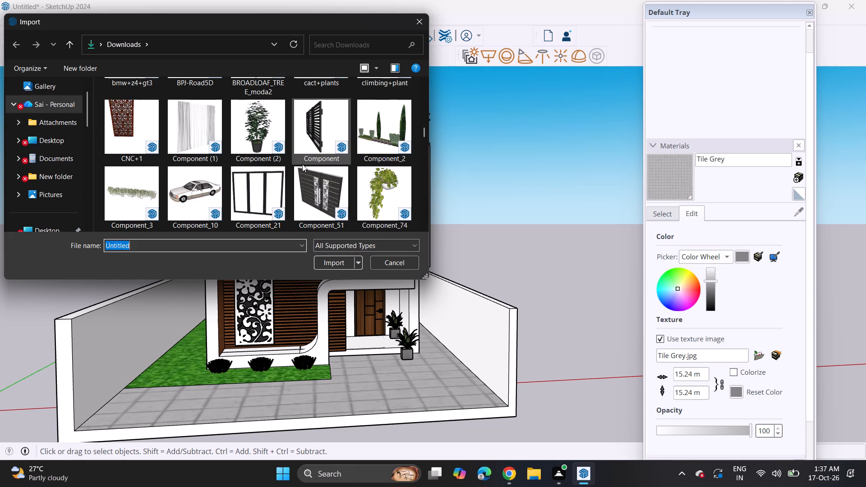
scroll(262, 143, down, 3)
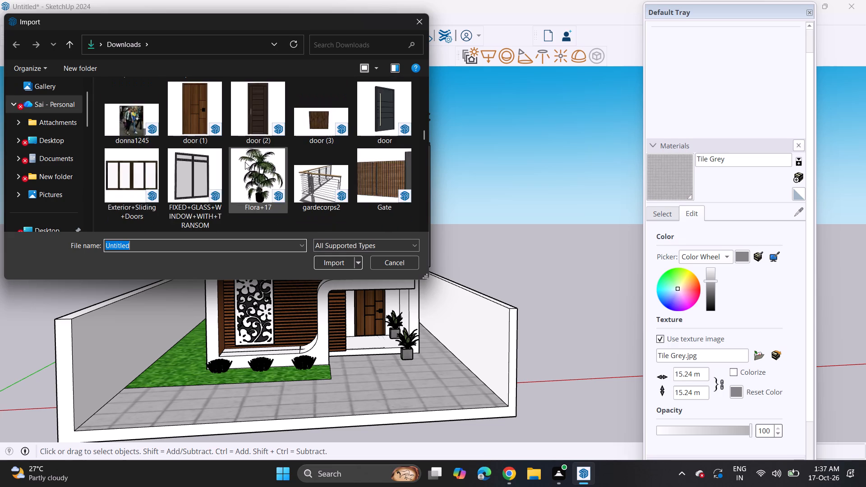
scroll(245, 162, down, 5)
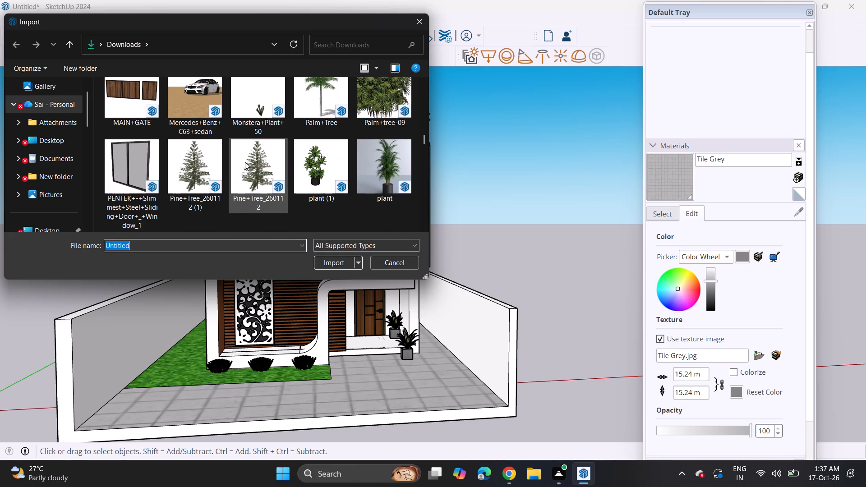
scroll(297, 164, up, 1)
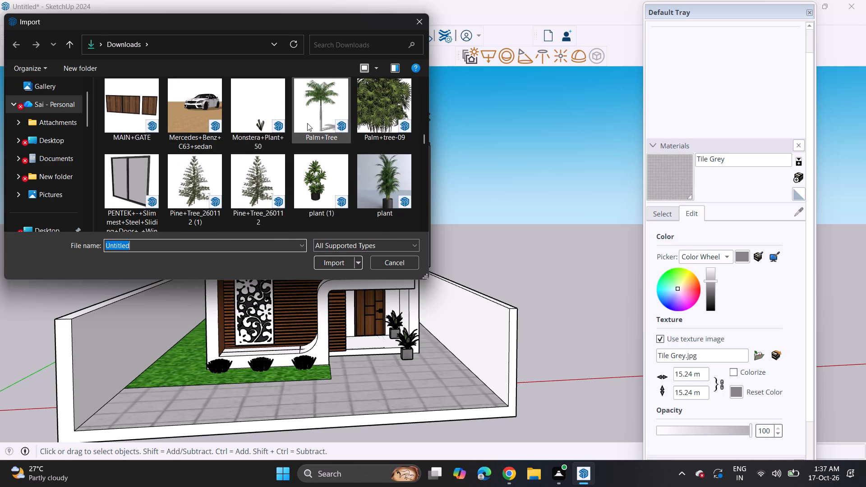
click(310, 122)
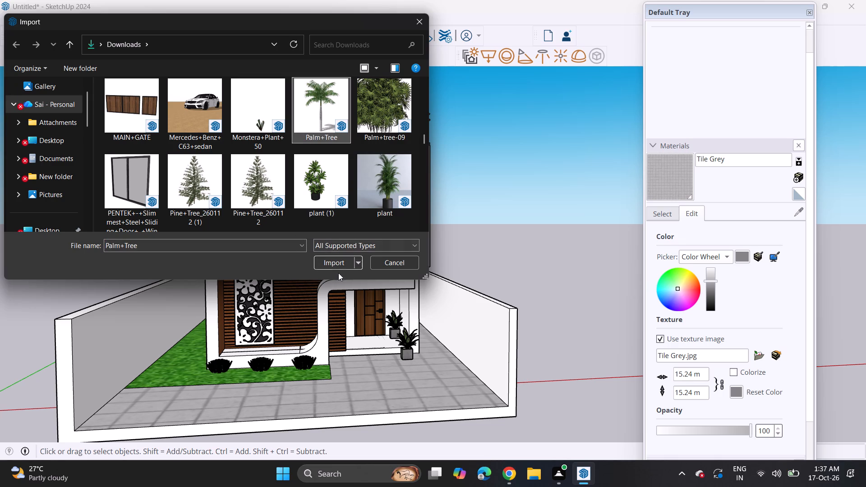
click(341, 266)
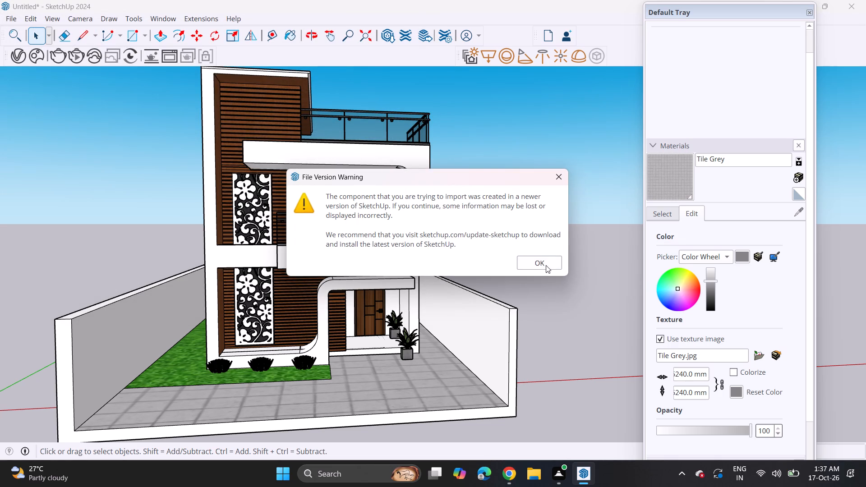
click(546, 265)
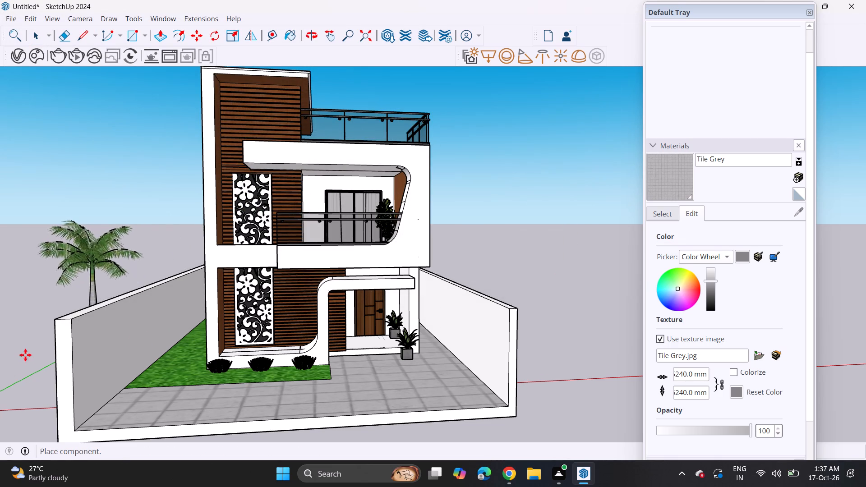
click(50, 368)
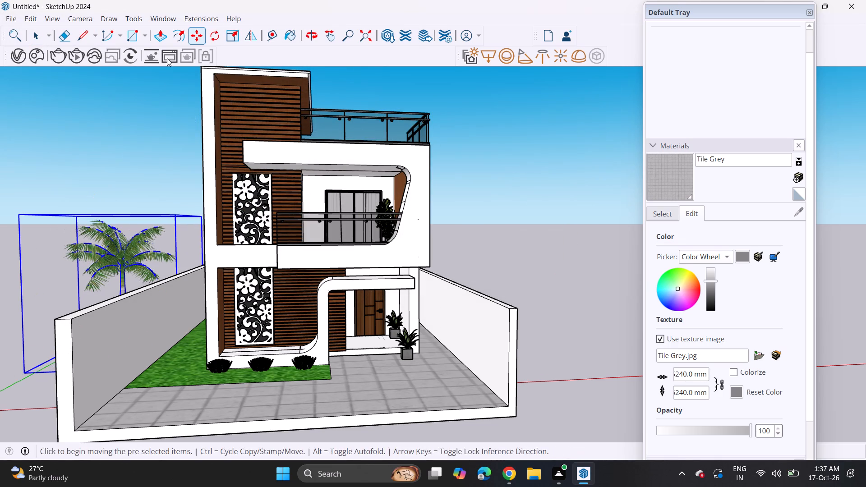
Scale up the palm tree uniformly until its crown reaches about the height of the first-floor balcony opening.
click(226, 41)
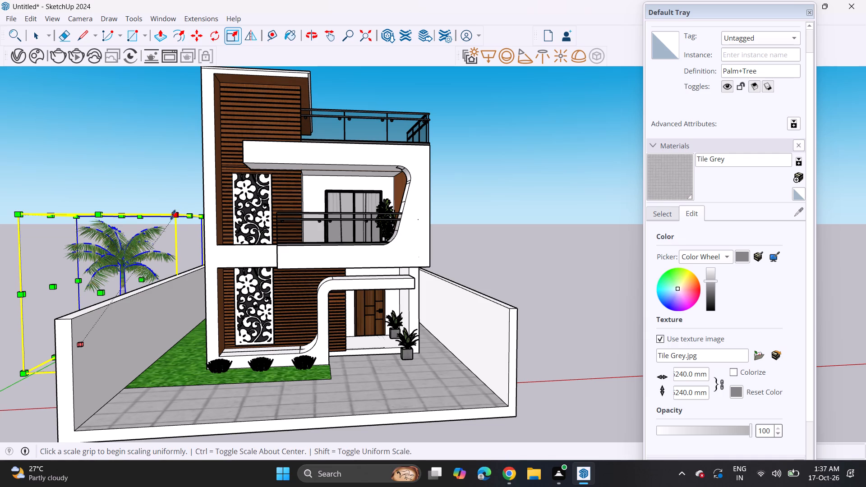
click(173, 215)
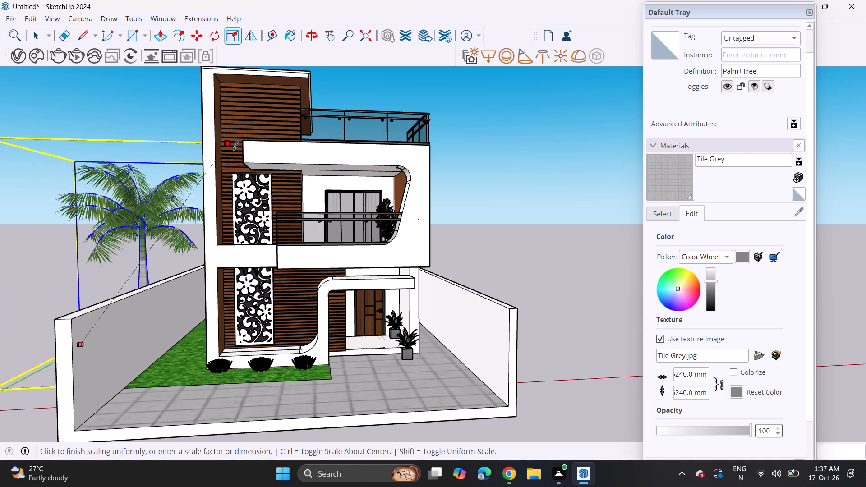
click(235, 145)
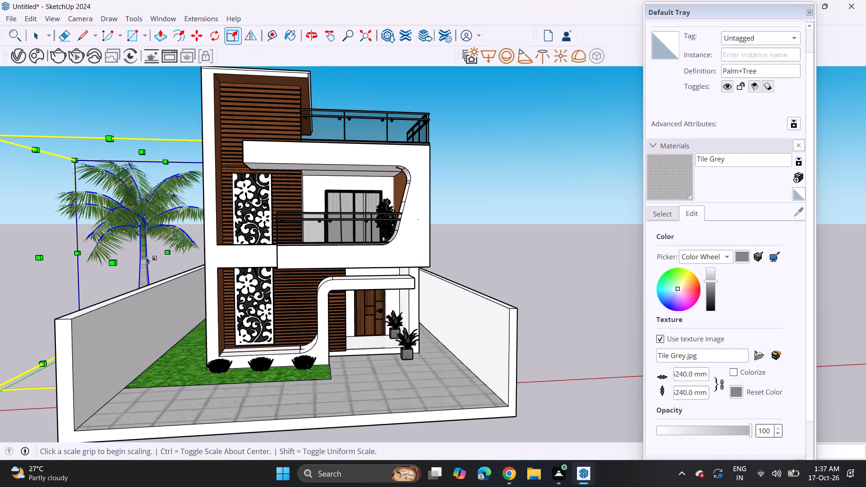
key(space)
click(450, 253)
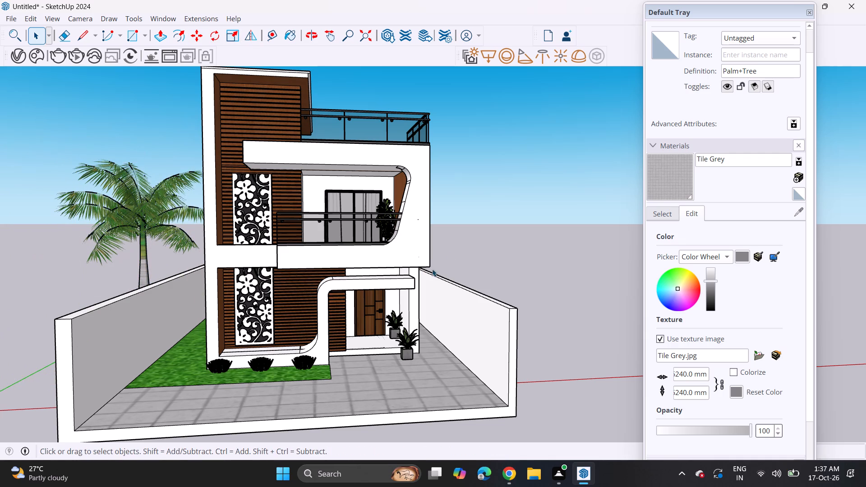
Examine the front elevation with the palm tree, grass clumps and paved yard from several angles.
middle_drag(431, 269, 365, 280)
middle_drag(264, 298, 307, 297)
scroll(307, 297, up, 1)
middle_drag(281, 297, 347, 297)
middle_drag(343, 297, 333, 282)
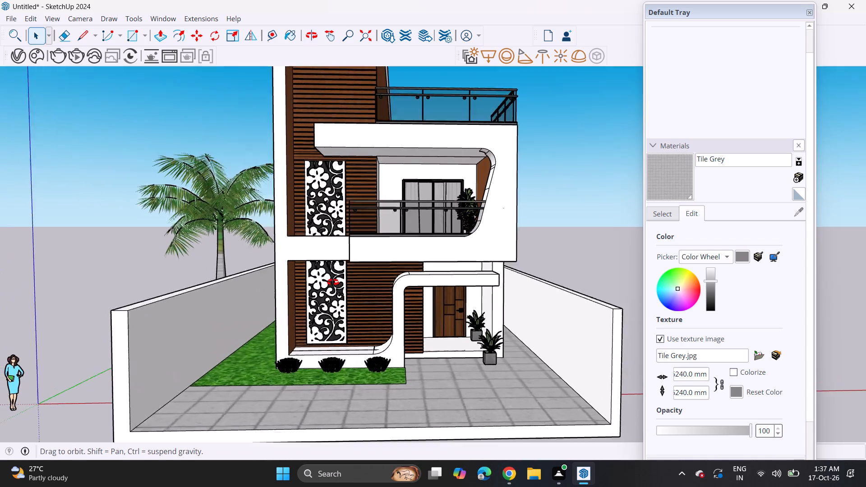
middle_drag(333, 282, 328, 286)
middle_click(344, 273)
scroll(343, 273, up, 1)
shift+middle_drag(338, 275, 313, 295)
scroll(313, 293, down, 1)
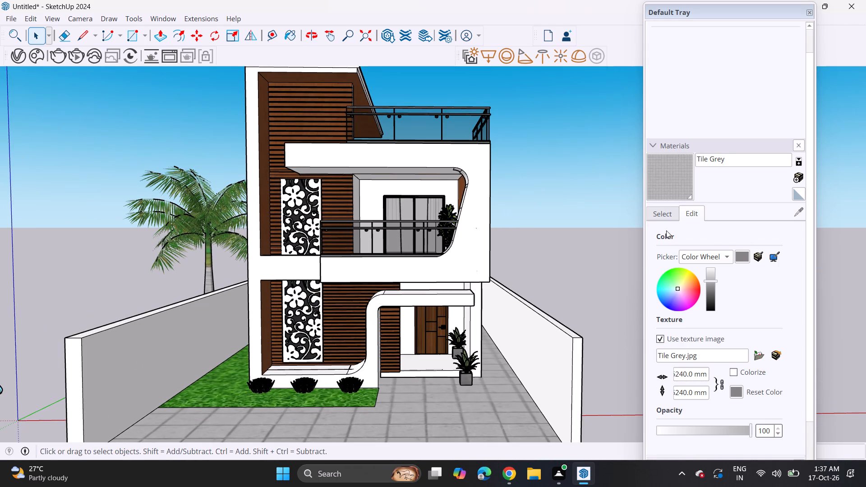
Paint the lawn-side boundary wall's inner, end and top faces and the first-floor balcony front with Color M01 from the Colors library.
click(665, 217)
scroll(711, 311, down, 7)
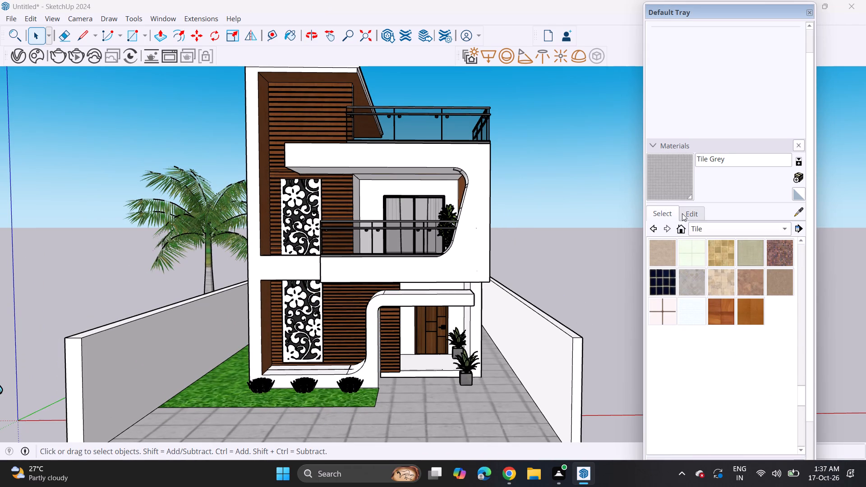
click(714, 224)
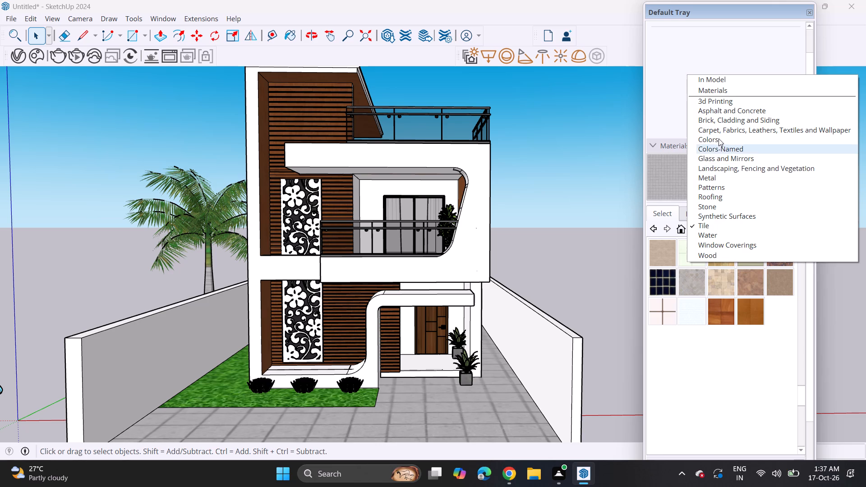
click(719, 138)
scroll(728, 355, up, 2)
scroll(728, 355, down, 3)
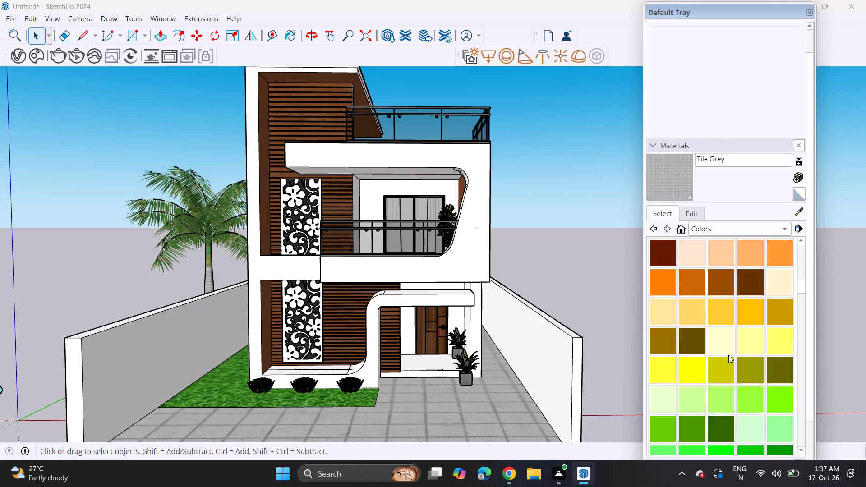
scroll(728, 355, down, 16)
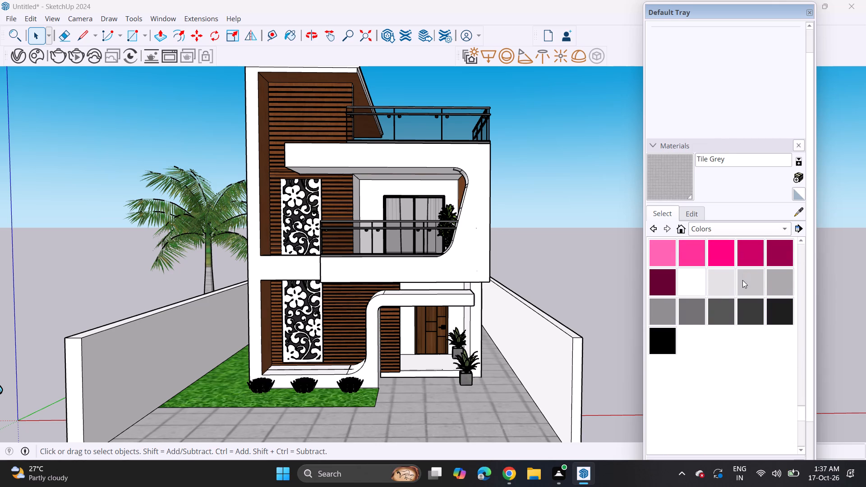
click(742, 280)
click(718, 290)
click(169, 347)
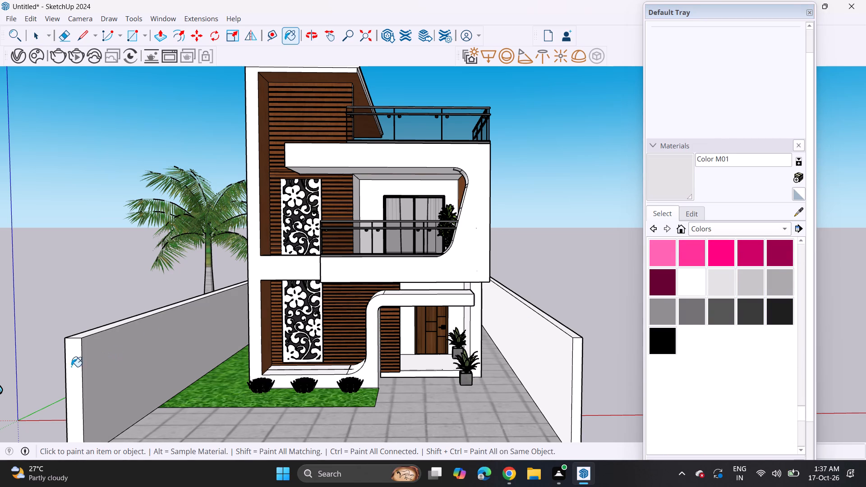
click(77, 367)
click(83, 335)
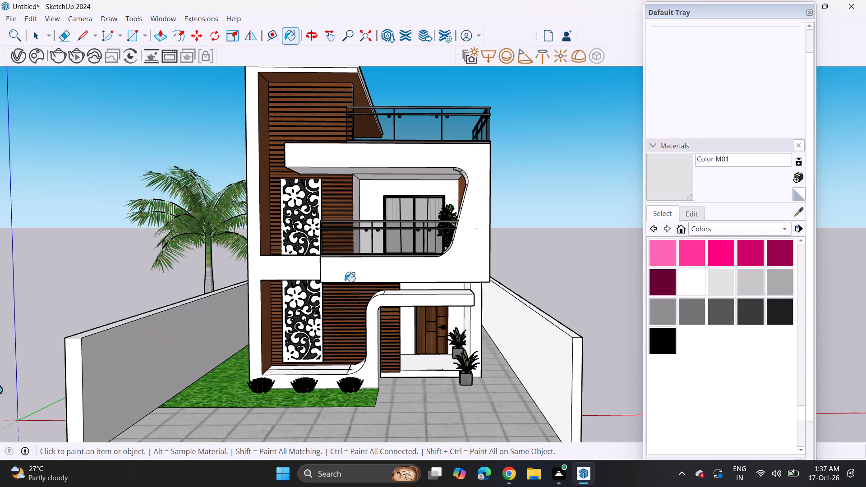
click(350, 265)
Paint the inner, top and end faces of the boundary wall on the paved side with Color M02.
click(754, 274)
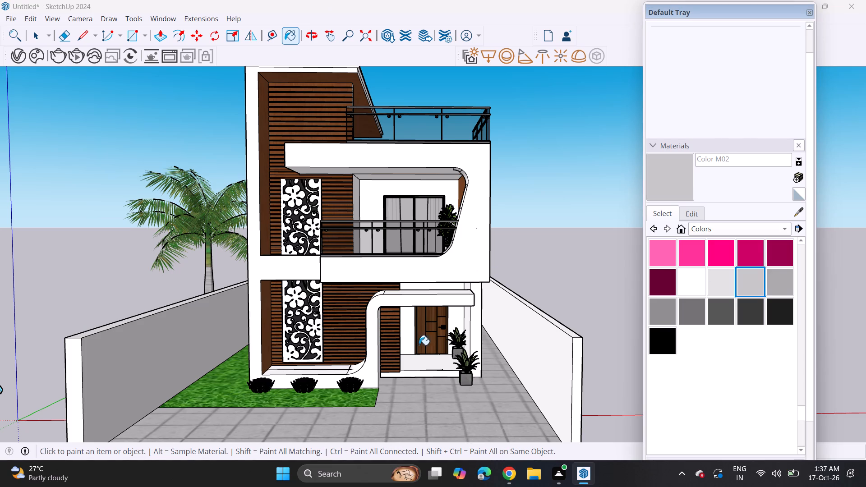
click(525, 350)
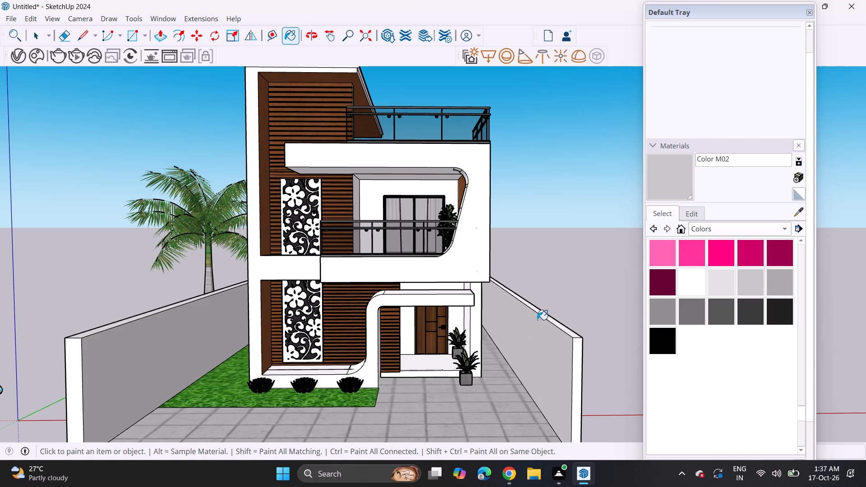
click(545, 316)
click(576, 363)
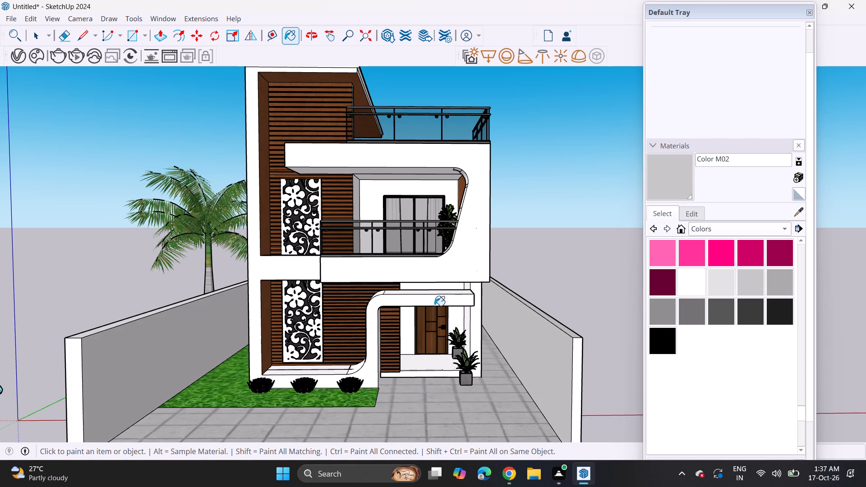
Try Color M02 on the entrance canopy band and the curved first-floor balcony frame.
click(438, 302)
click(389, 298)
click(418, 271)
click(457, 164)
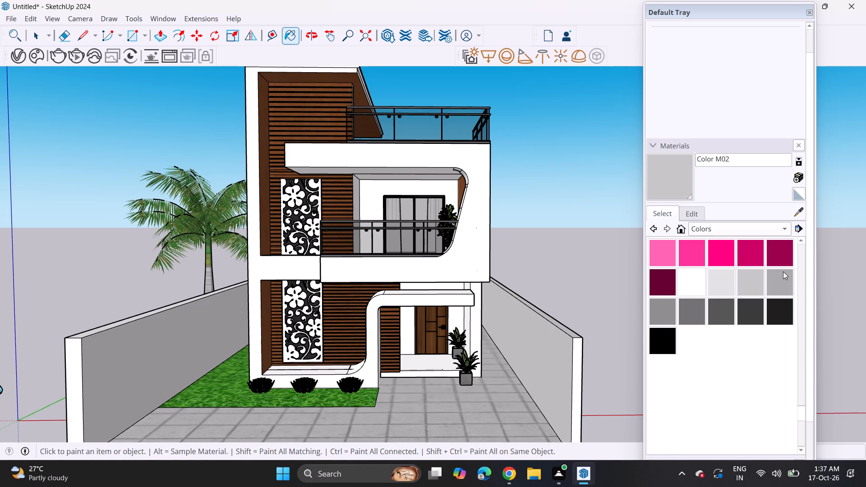
Paint the curved balcony frame, entrance canopy band, tall tower frame and ground-floor ledge with Color M03.
click(783, 271)
click(468, 176)
click(477, 189)
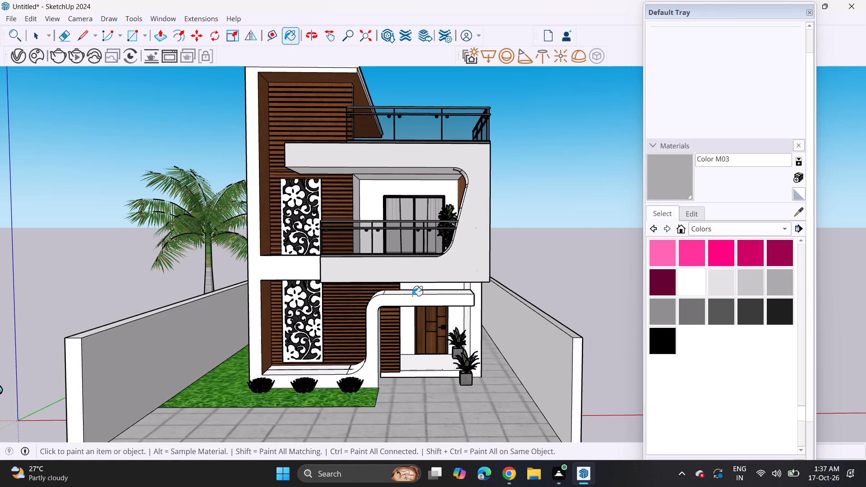
click(392, 299)
click(333, 369)
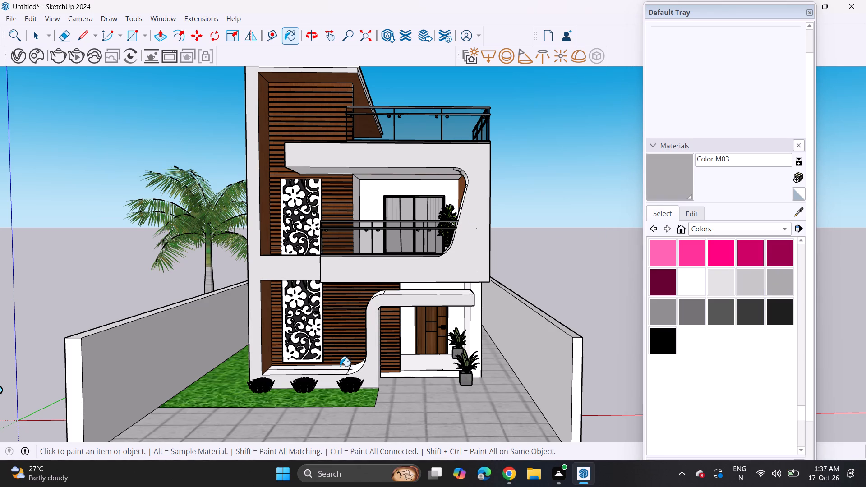
click(340, 366)
click(356, 369)
click(343, 370)
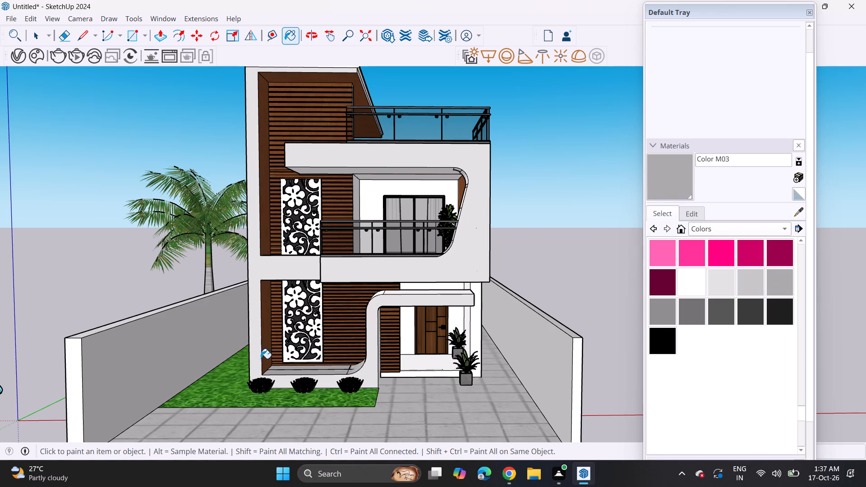
click(254, 355)
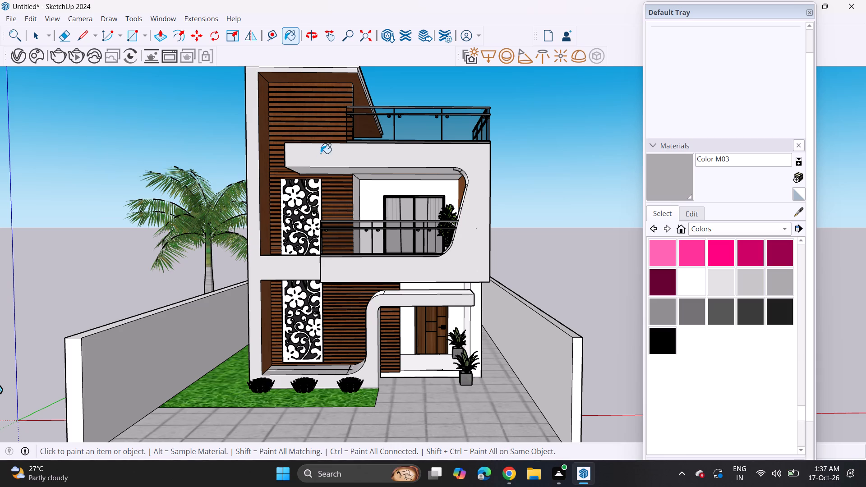
click(323, 147)
Paint the wall beside the entrance door, the porch step and the porch column with Color M03.
click(408, 337)
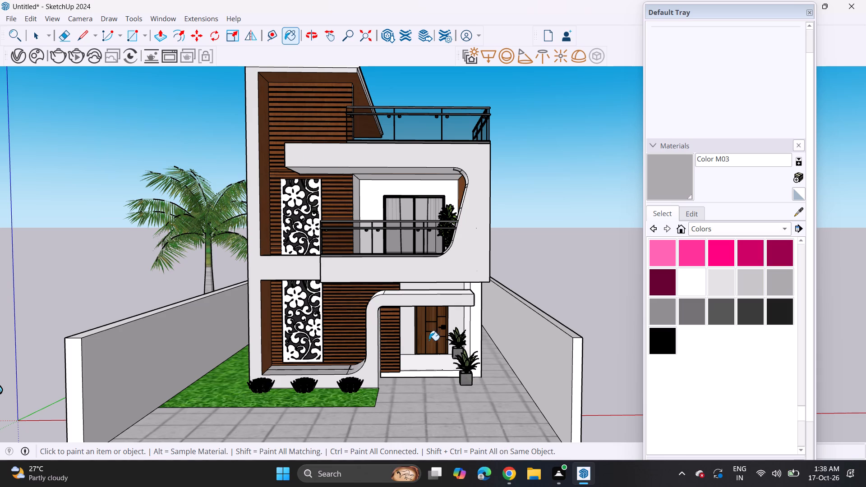
click(435, 363)
click(430, 375)
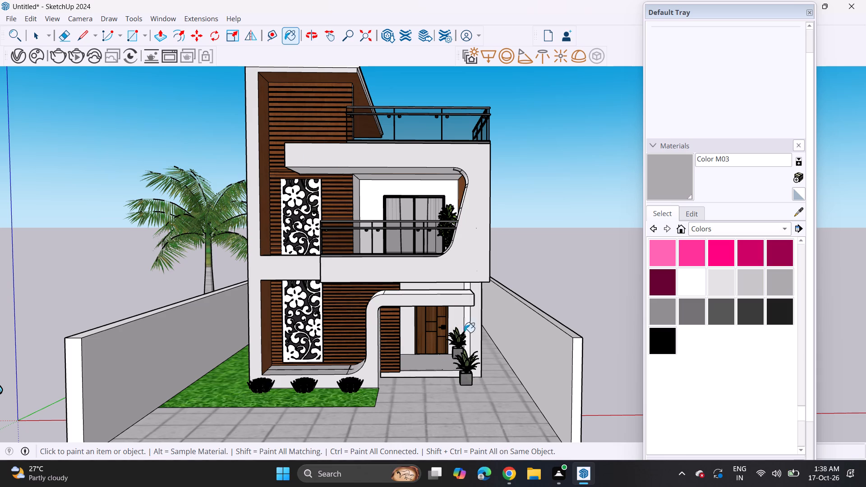
click(467, 310)
Examine the newly painted front elevation from lower and higher viewpoints.
scroll(442, 295, down, 3)
middle_drag(435, 296, 433, 263)
scroll(421, 277, up, 2)
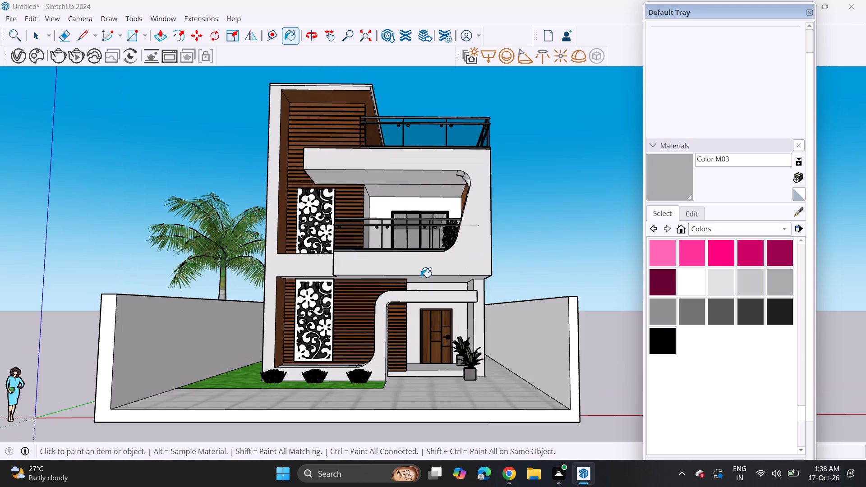
middle_drag(422, 279, 439, 296)
middle_drag(437, 289, 442, 303)
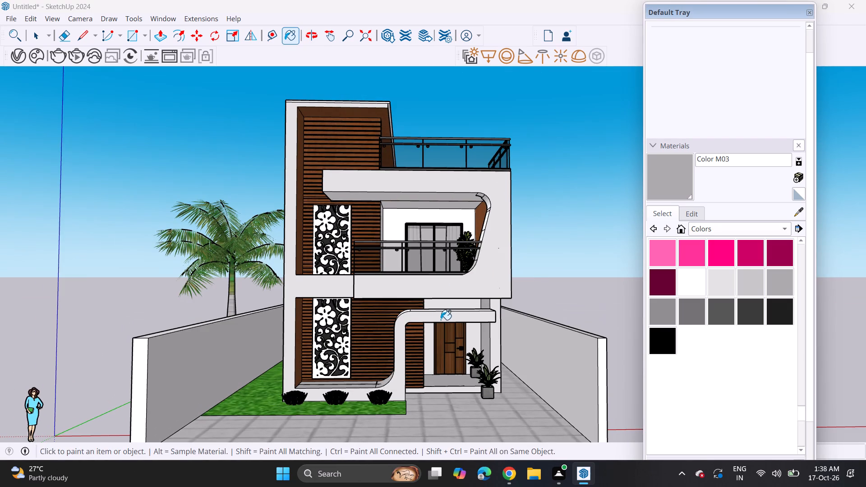
scroll(434, 317, up, 1)
scroll(432, 315, down, 1)
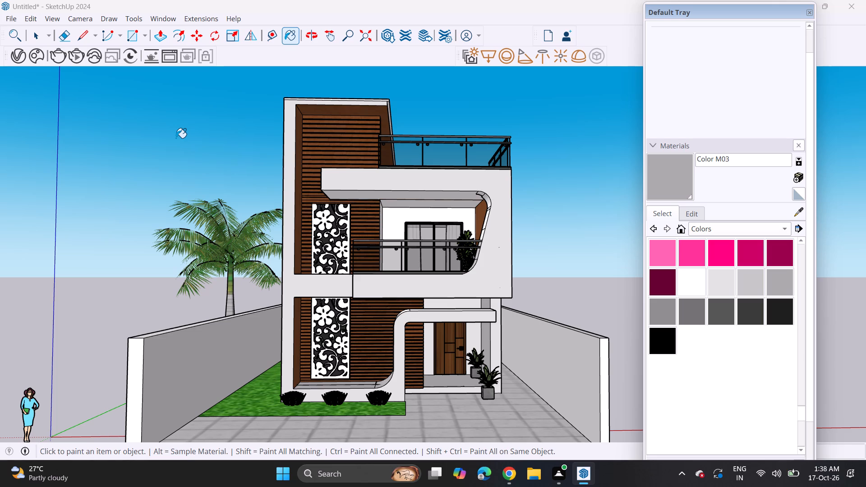
Copy the front potted plant beside the entrance up to the first-floor balcony, behind the railing near the wood-slat wall.
key(space)
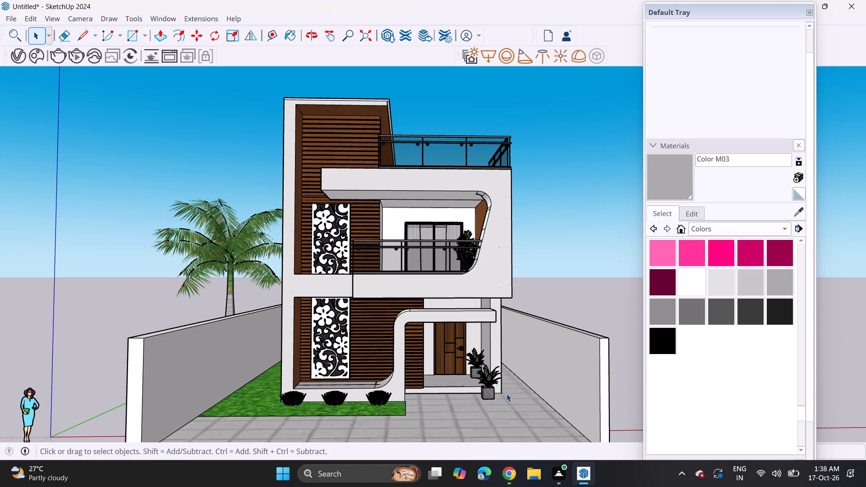
click(492, 397)
key(m)
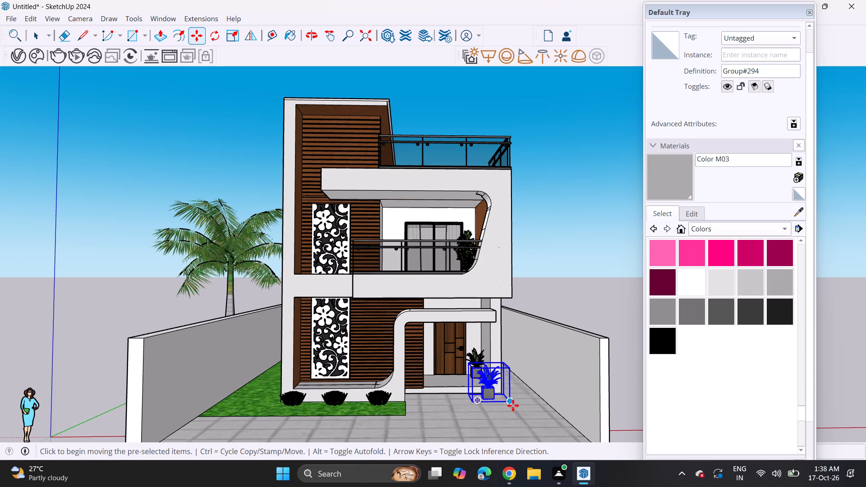
click(513, 405)
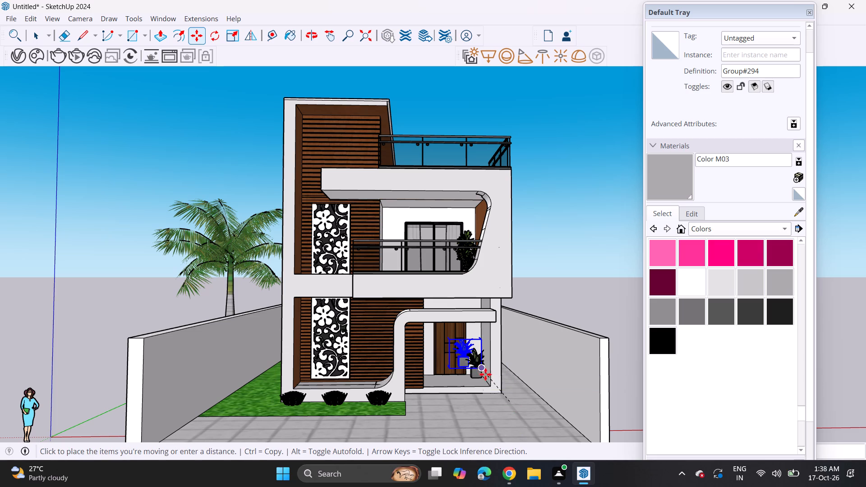
key(Escape)
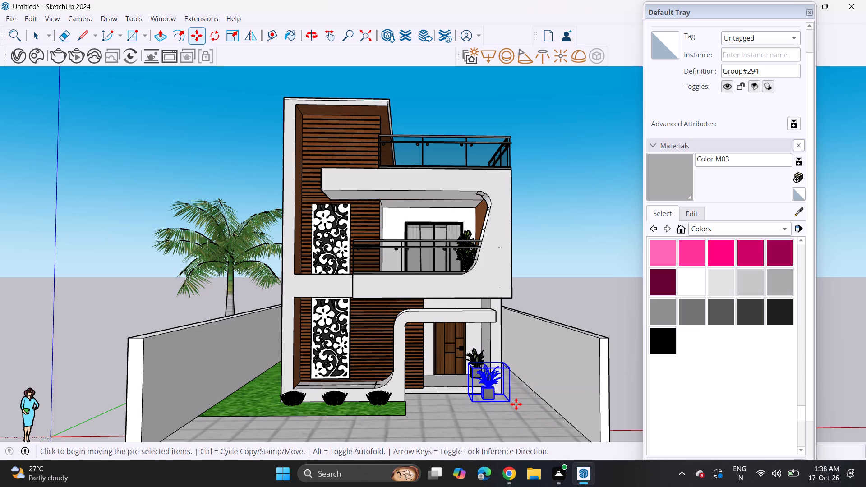
click(512, 399)
middle_drag(424, 287, 424, 312)
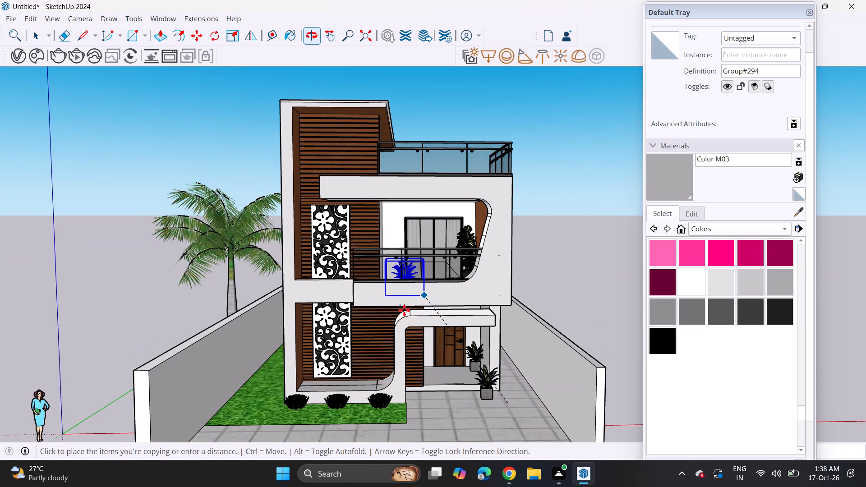
scroll(380, 284, up, 1)
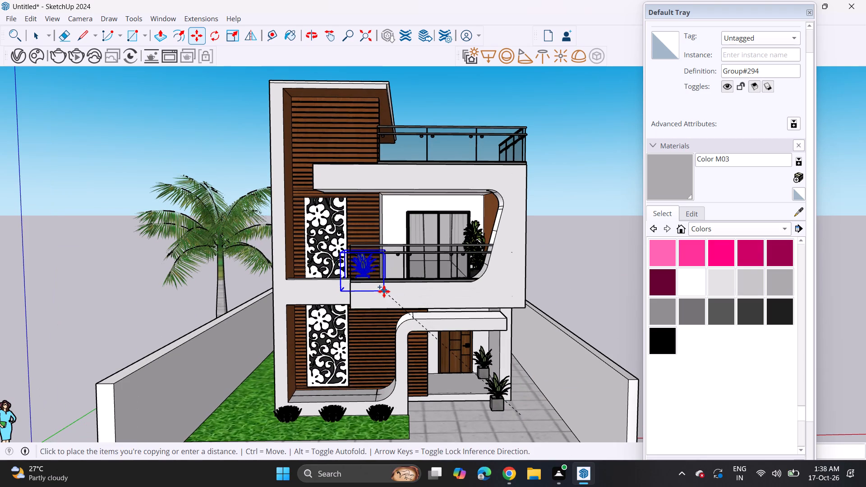
click(387, 292)
key(space)
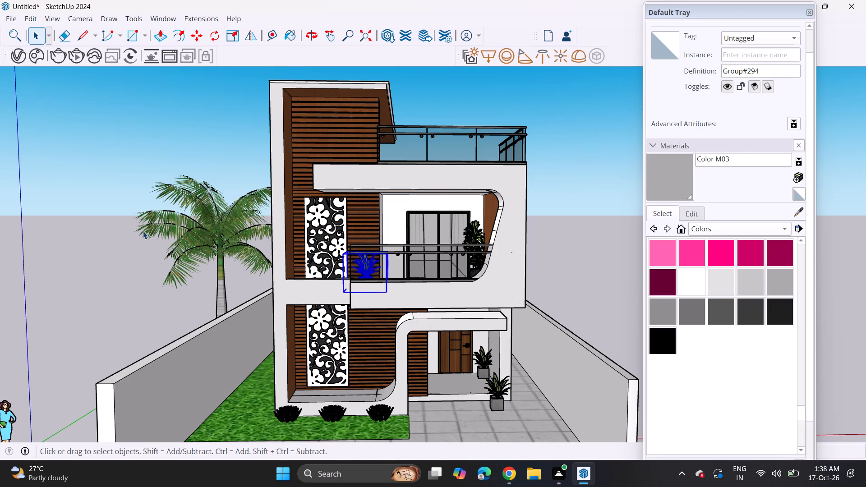
click(130, 241)
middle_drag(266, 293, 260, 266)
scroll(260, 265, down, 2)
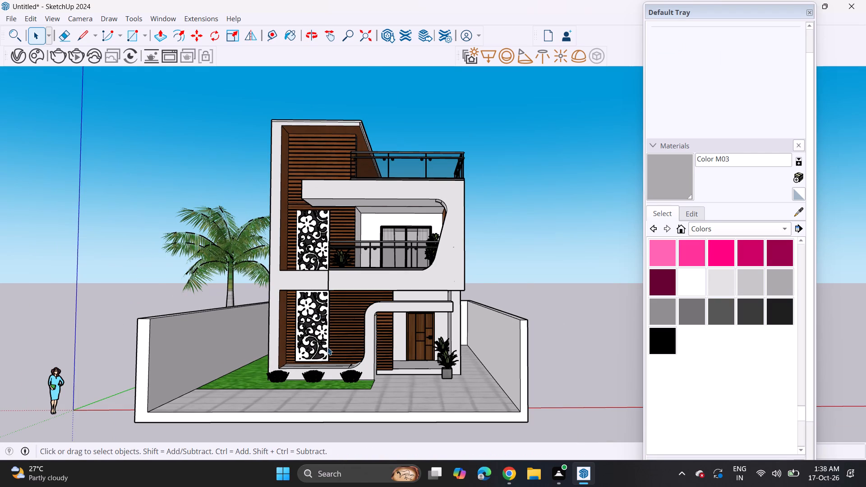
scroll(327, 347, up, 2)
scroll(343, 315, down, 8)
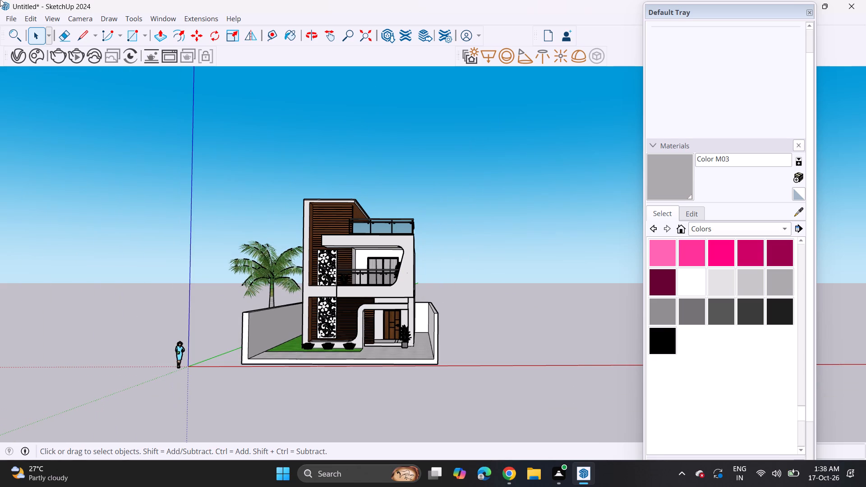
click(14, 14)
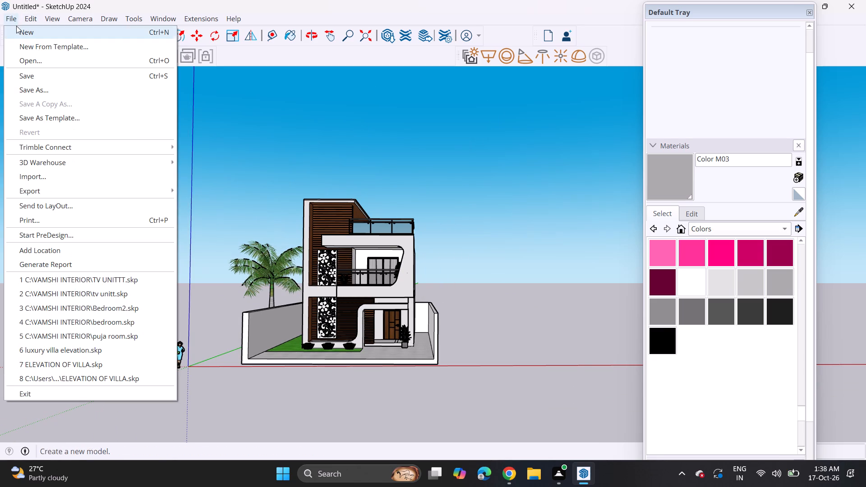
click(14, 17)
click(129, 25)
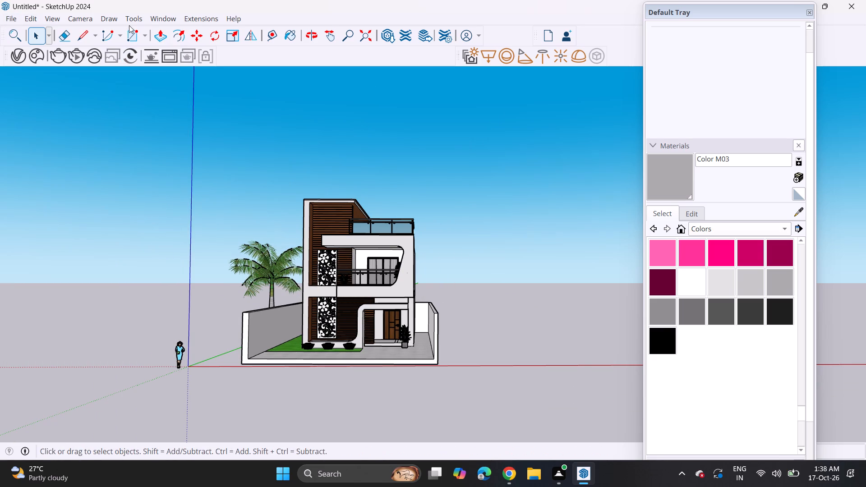
Draw an upright rectangle on the ground-floor wood-slat wall, between the floral jali panel and the curved entrance frame.
click(134, 38)
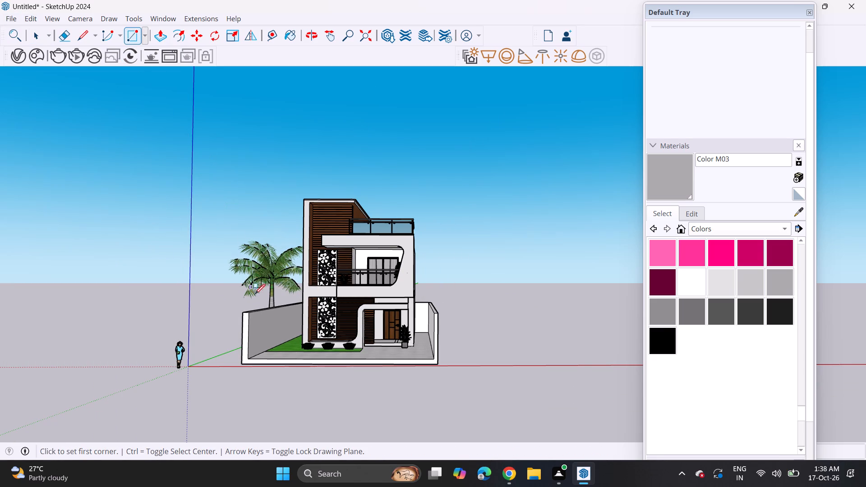
scroll(349, 348, up, 2)
scroll(337, 302, up, 6)
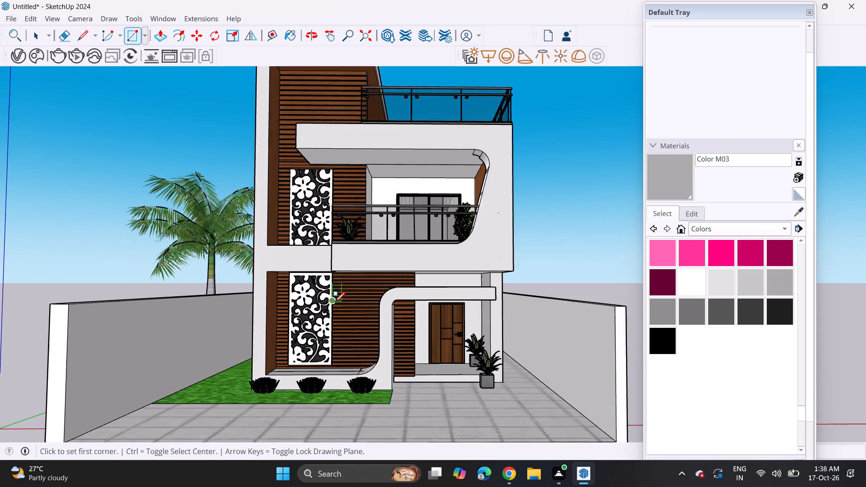
scroll(344, 306, up, 7)
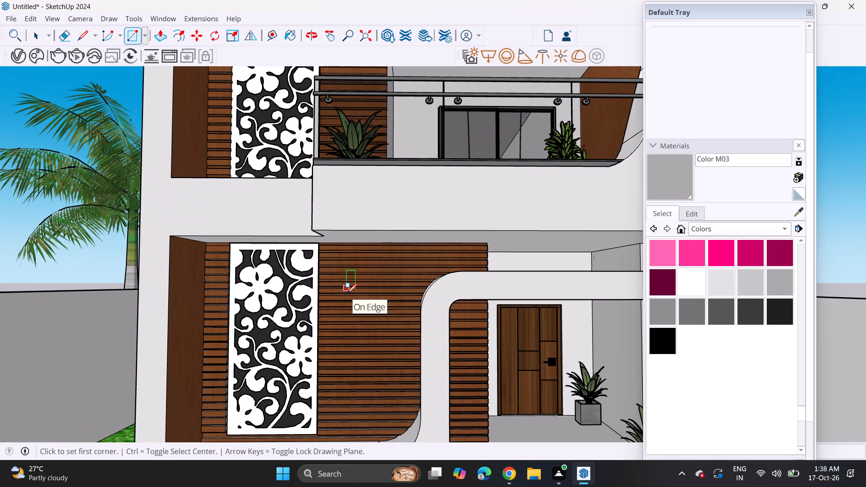
click(342, 289)
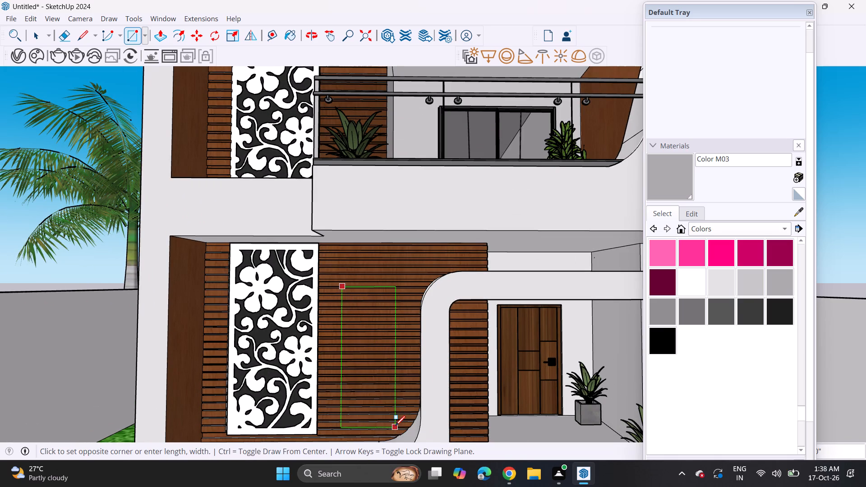
click(395, 426)
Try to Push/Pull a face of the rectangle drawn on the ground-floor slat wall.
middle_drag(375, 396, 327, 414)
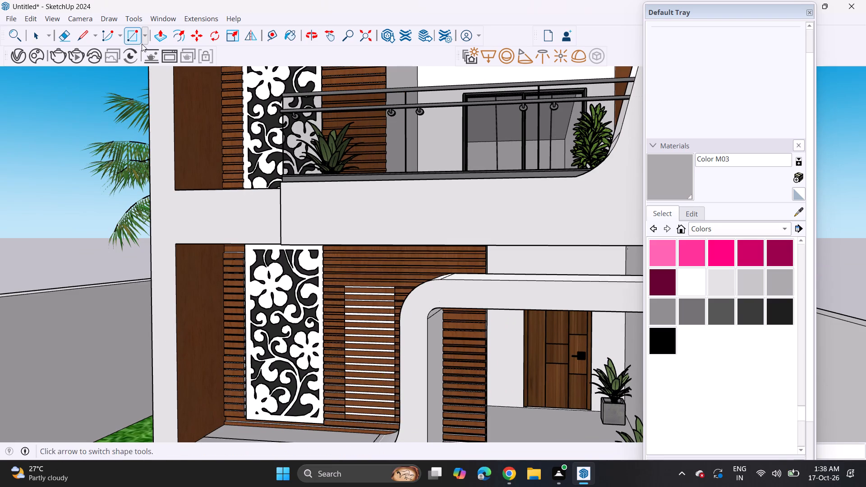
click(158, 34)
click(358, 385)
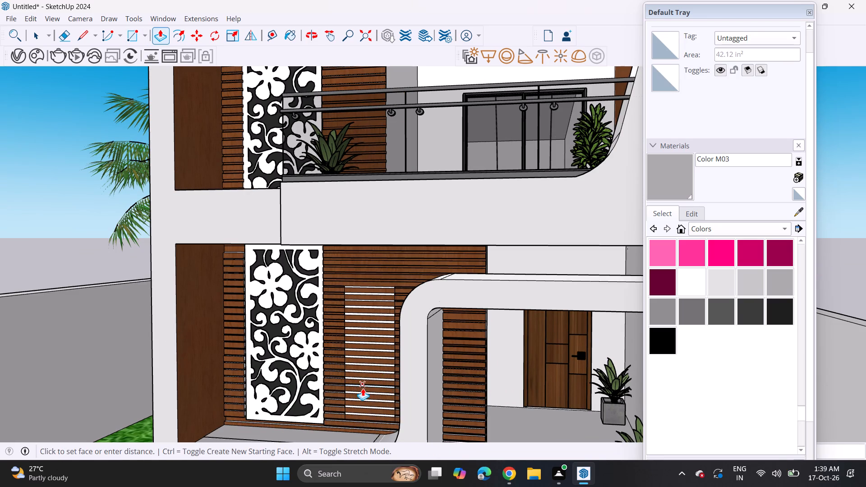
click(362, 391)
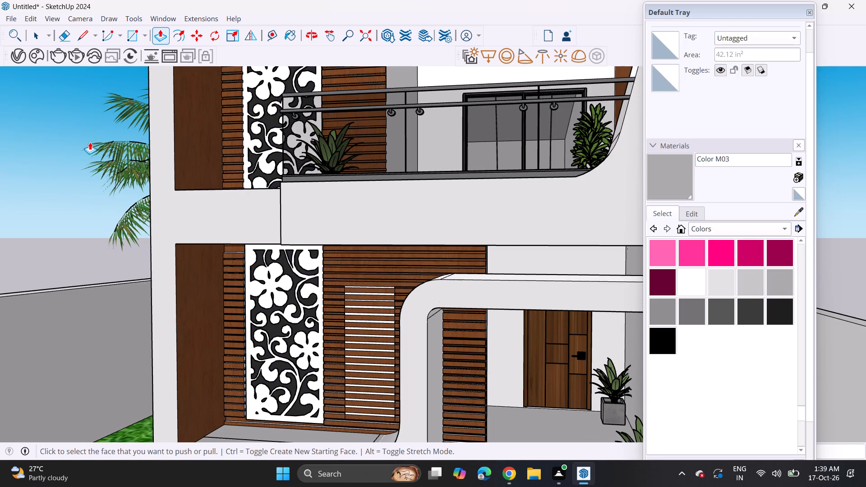
Import the brown geometric lattice panel file named 1 from the Downloads folder.
click(10, 16)
click(47, 174)
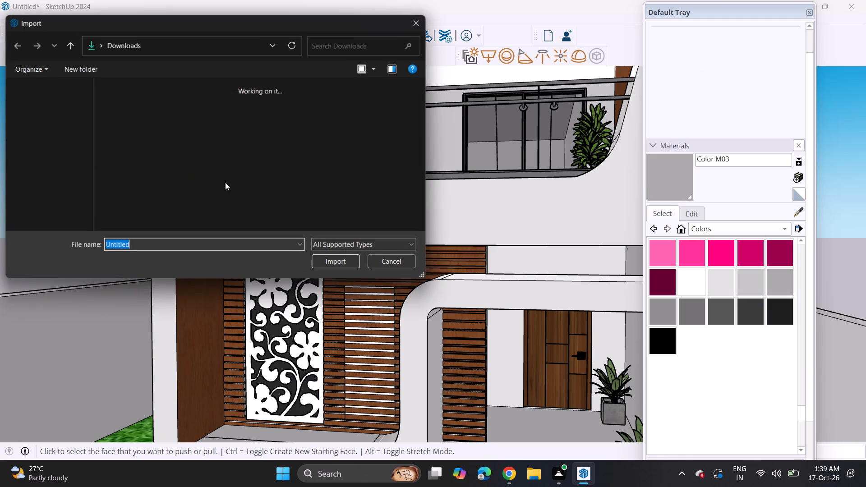
scroll(228, 181, down, 9)
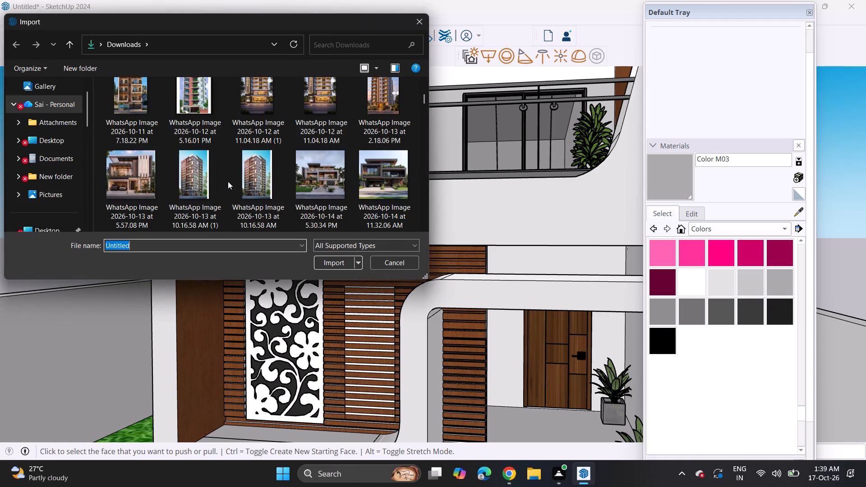
scroll(228, 181, down, 10)
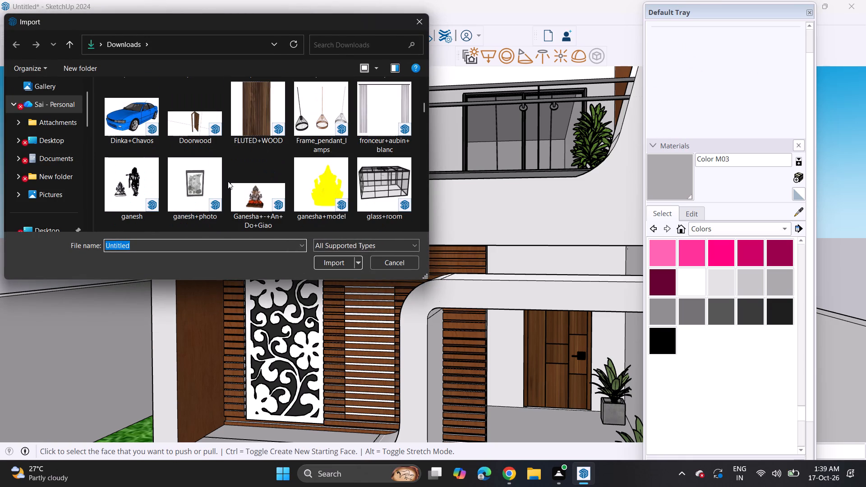
scroll(228, 181, down, 5)
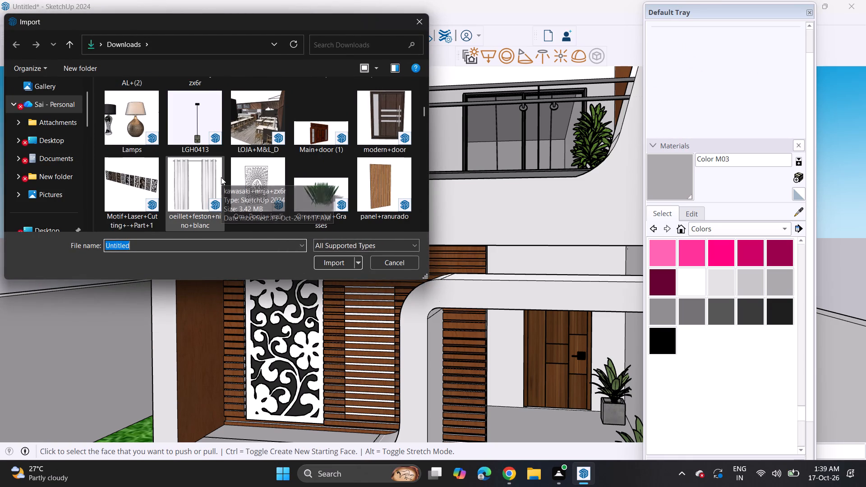
scroll(299, 196, down, 1)
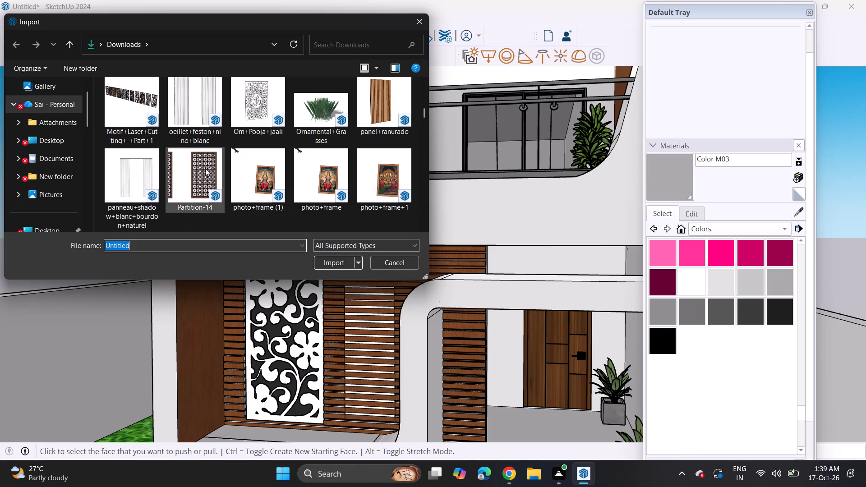
scroll(290, 146, down, 7)
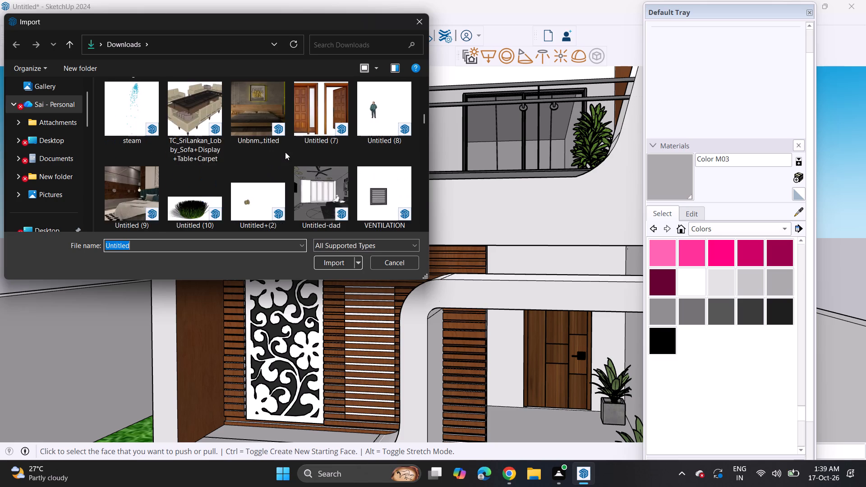
scroll(285, 152, up, 3)
scroll(285, 152, down, 3)
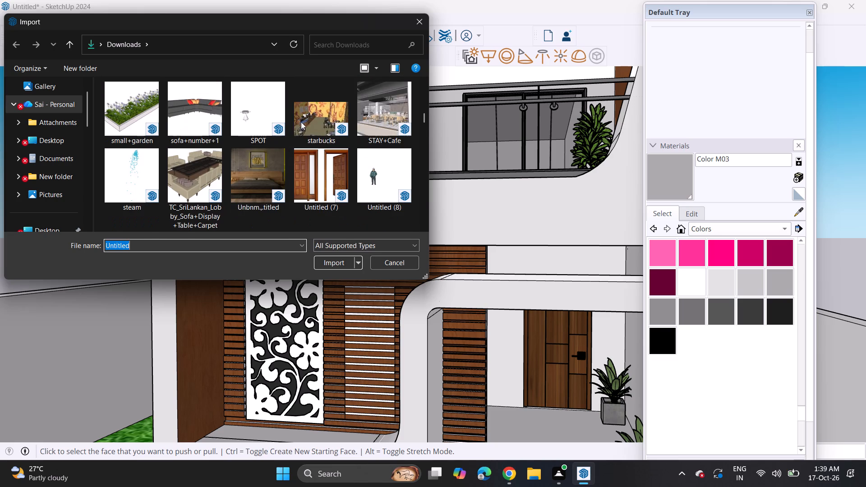
scroll(295, 129, down, 4)
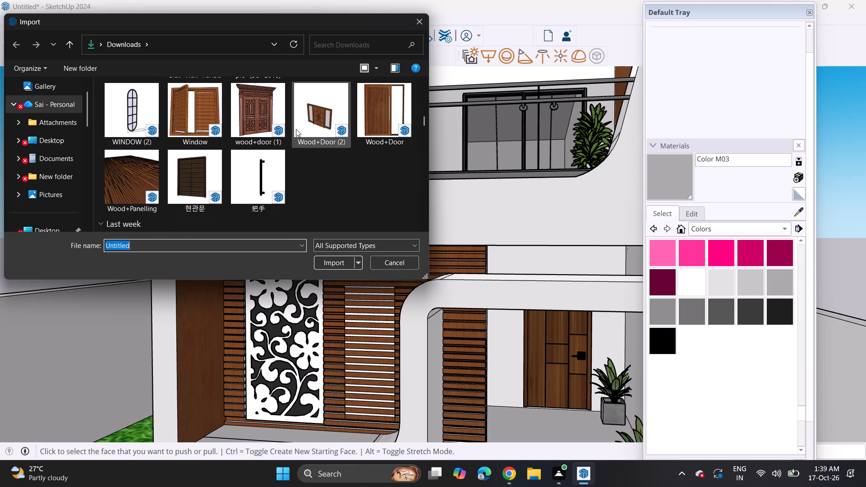
scroll(294, 125, down, 2)
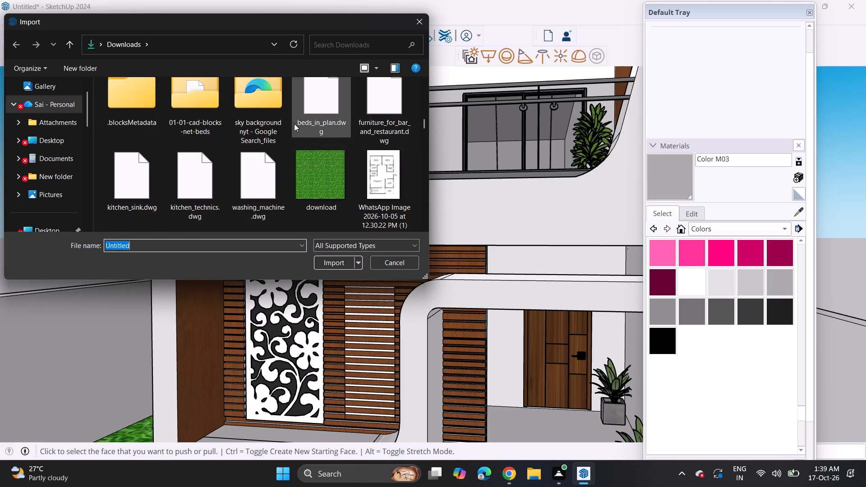
scroll(295, 125, down, 6)
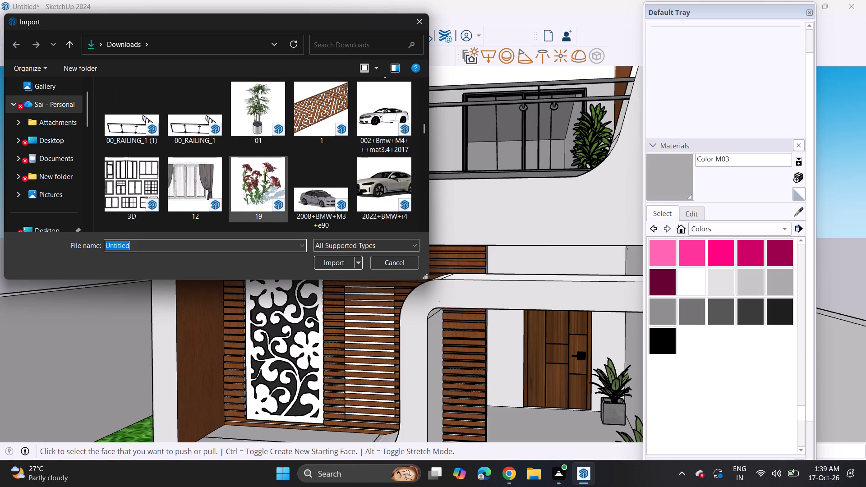
click(315, 125)
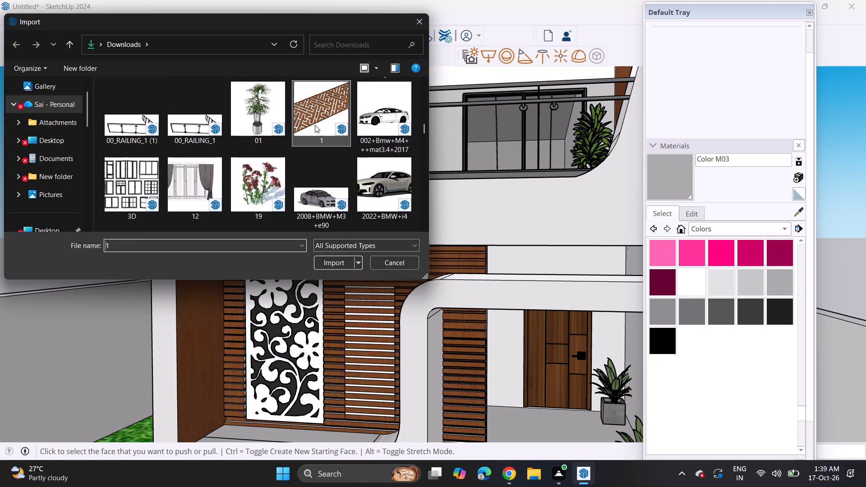
click(327, 260)
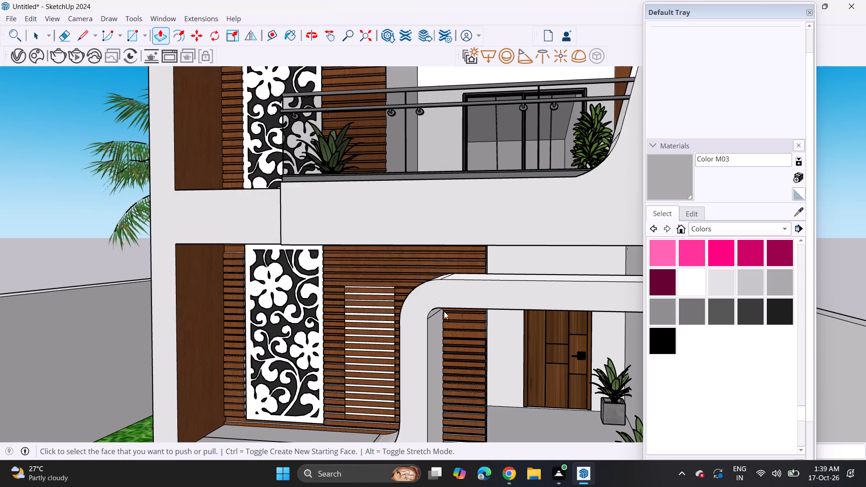
Place the imported lattice panel on open ground beside the house, outside the compound wall.
scroll(370, 313, down, 1)
click(533, 262)
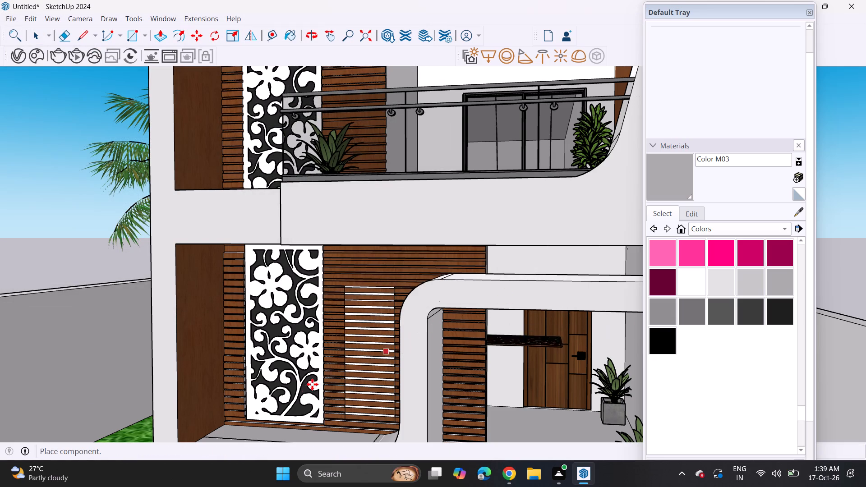
scroll(400, 334, down, 14)
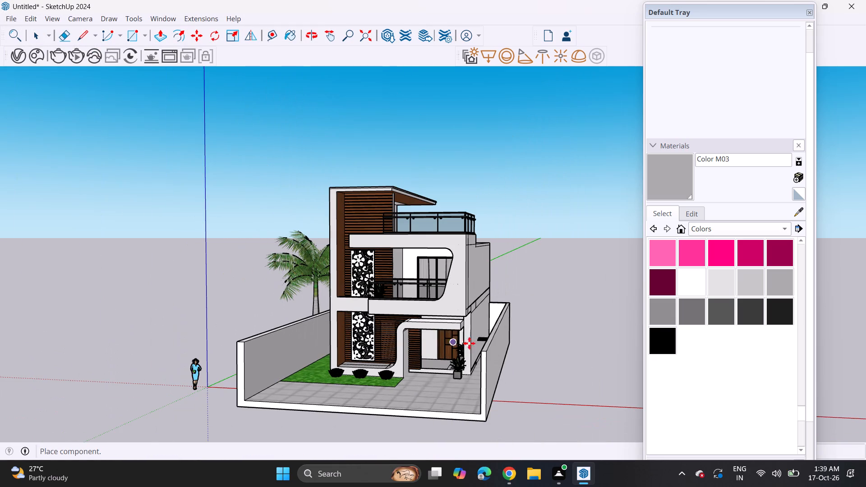
click(527, 376)
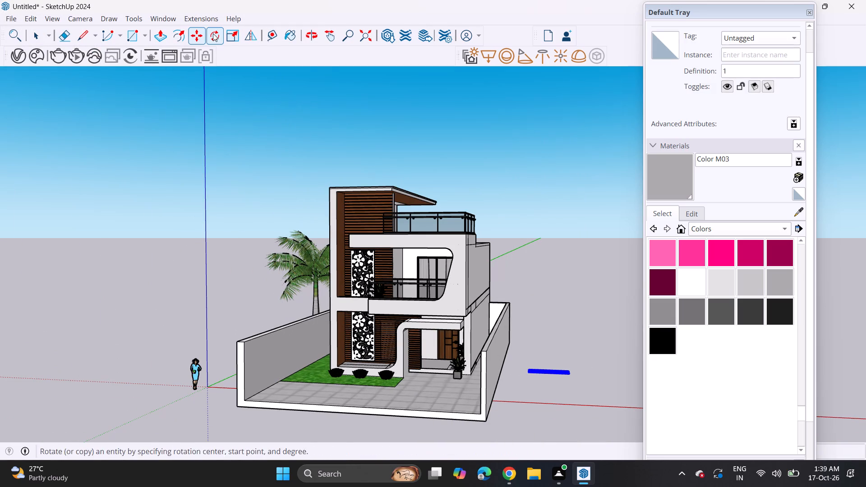
Rotate the lattice panel from lying flat to standing upright.
click(213, 33)
middle_drag(559, 319, 561, 281)
click(561, 362)
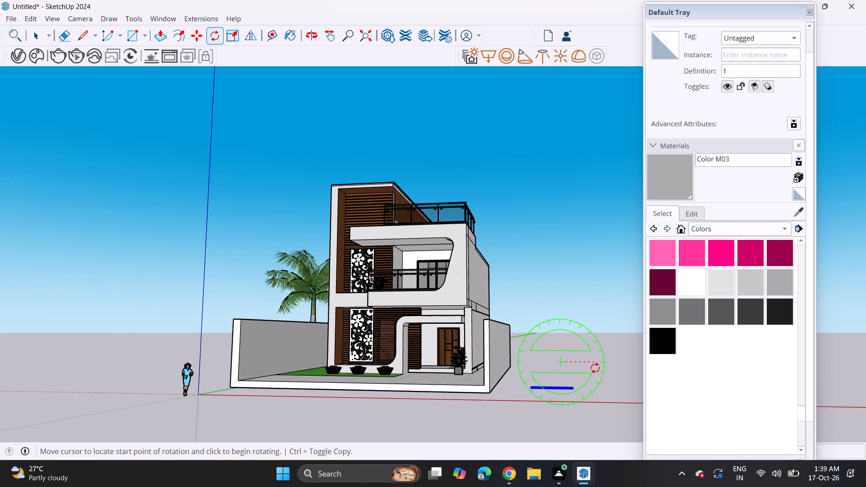
click(595, 368)
click(559, 306)
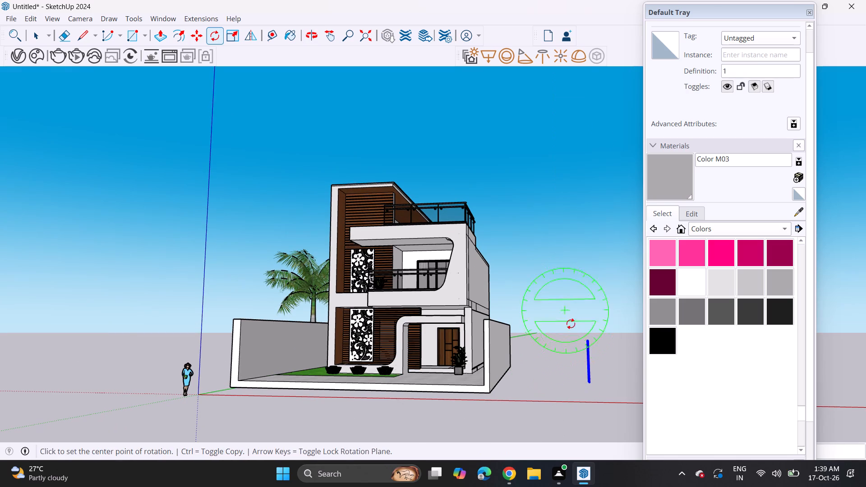
Rotate the upright lattice panel about the vertical axis so its patterned face is parallel to the front elevation.
middle_drag(595, 377, 451, 381)
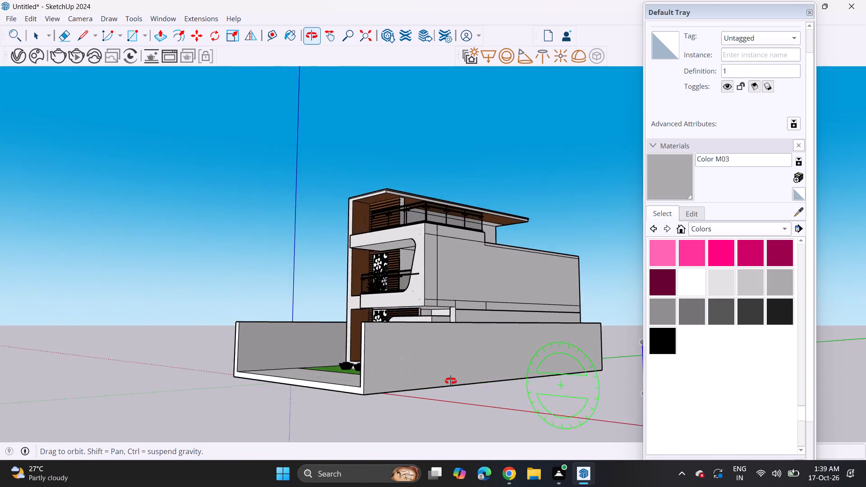
middle_drag(451, 381, 591, 486)
click(581, 356)
click(607, 355)
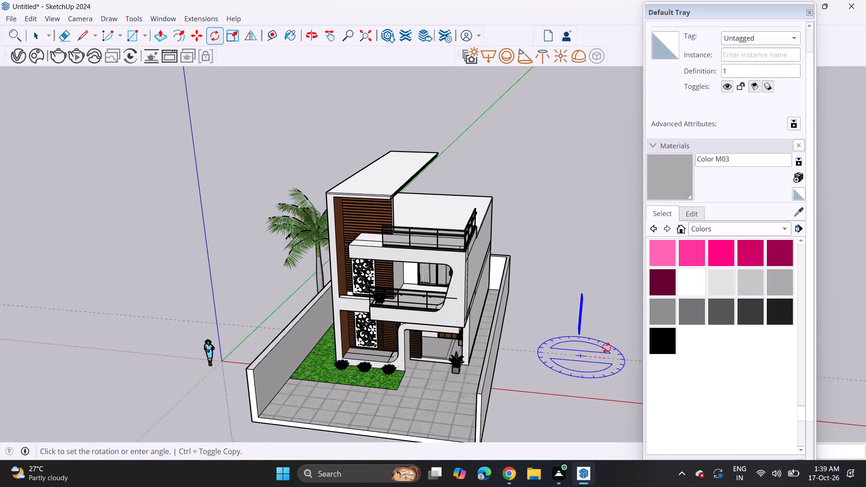
click(580, 311)
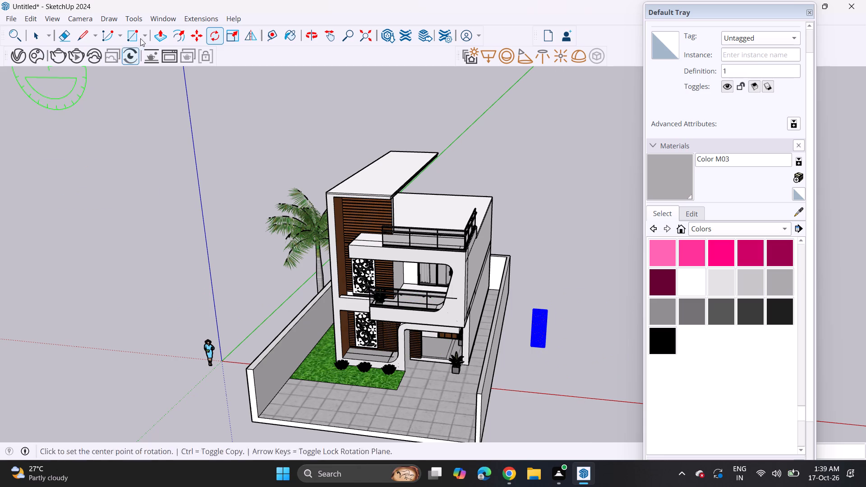
Move the lattice panel onto the ground-floor slat wall, over the drawn rectangle between the floral panel and curved frame.
click(193, 29)
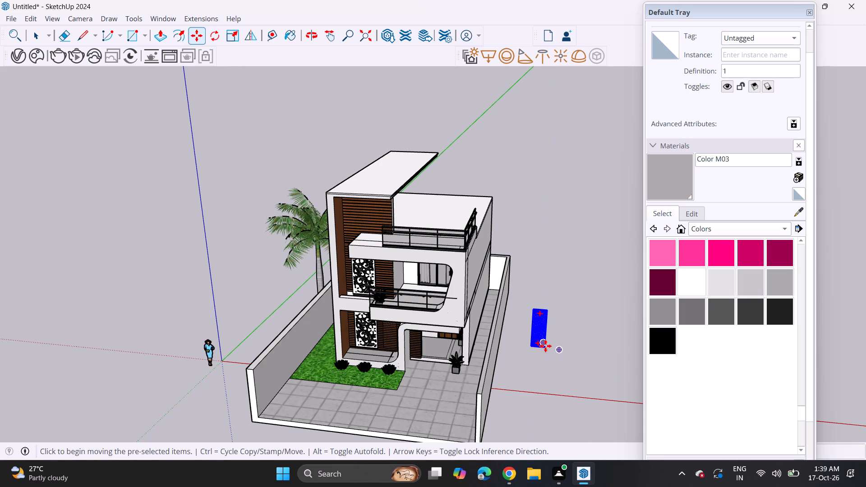
click(551, 356)
middle_drag(416, 377, 458, 317)
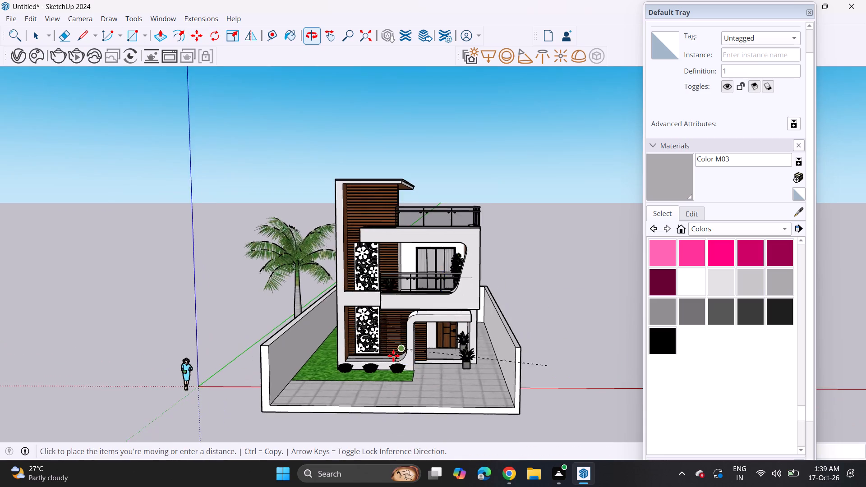
scroll(393, 356, up, 8)
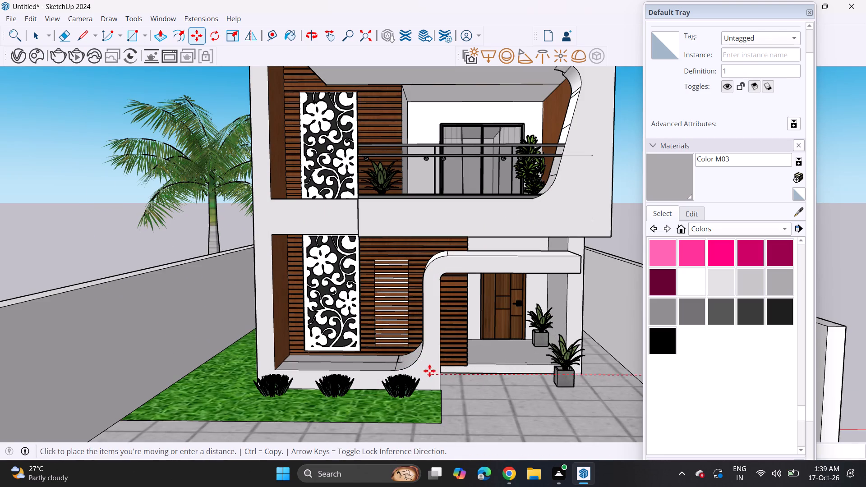
click(419, 364)
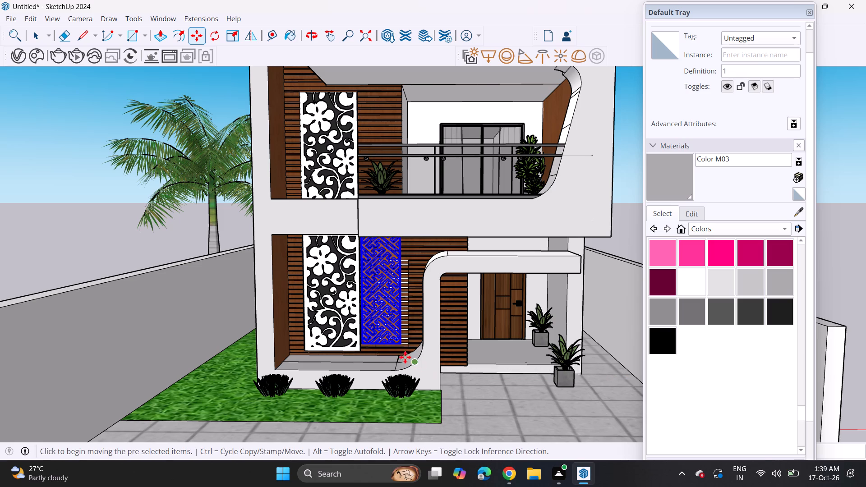
click(404, 342)
click(407, 348)
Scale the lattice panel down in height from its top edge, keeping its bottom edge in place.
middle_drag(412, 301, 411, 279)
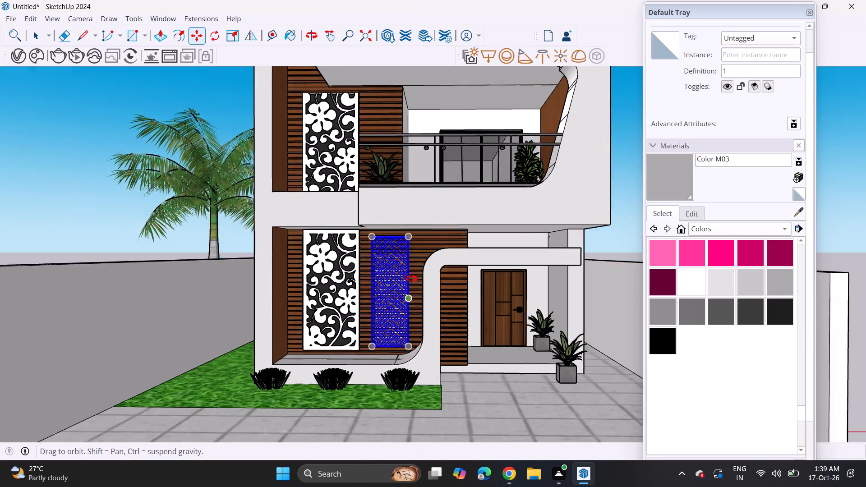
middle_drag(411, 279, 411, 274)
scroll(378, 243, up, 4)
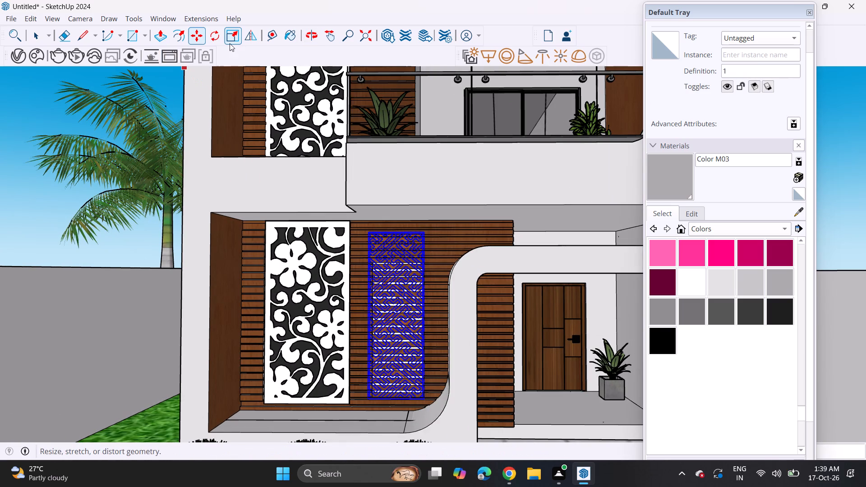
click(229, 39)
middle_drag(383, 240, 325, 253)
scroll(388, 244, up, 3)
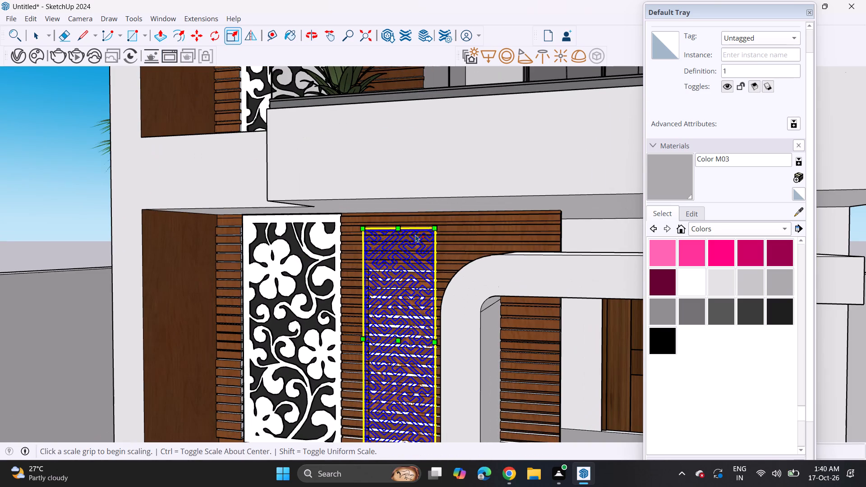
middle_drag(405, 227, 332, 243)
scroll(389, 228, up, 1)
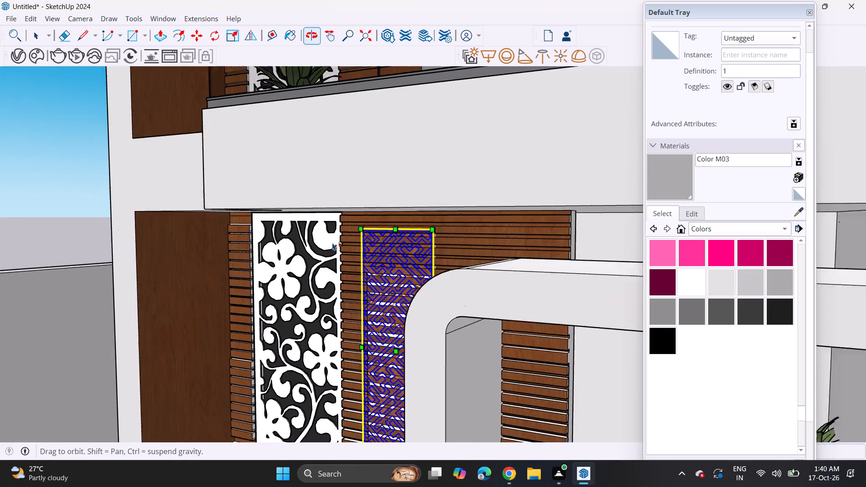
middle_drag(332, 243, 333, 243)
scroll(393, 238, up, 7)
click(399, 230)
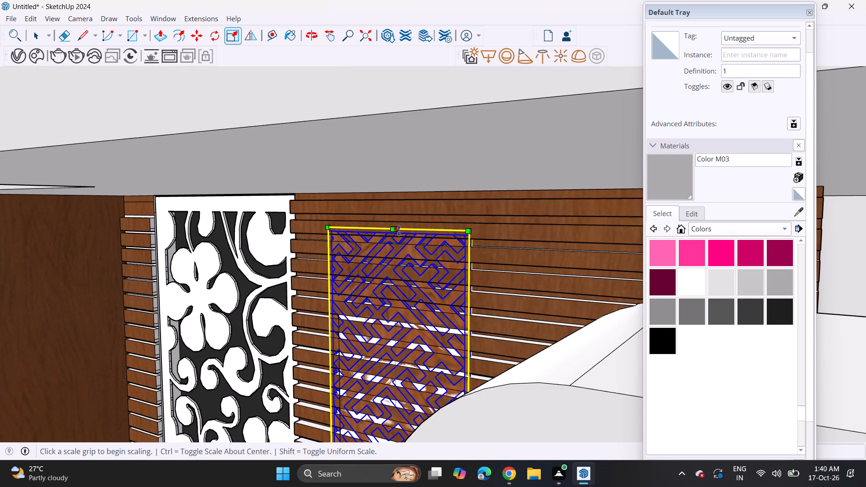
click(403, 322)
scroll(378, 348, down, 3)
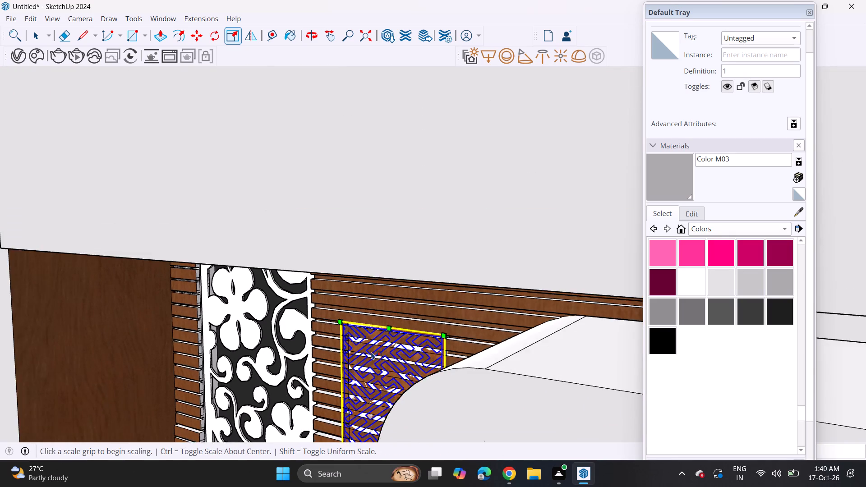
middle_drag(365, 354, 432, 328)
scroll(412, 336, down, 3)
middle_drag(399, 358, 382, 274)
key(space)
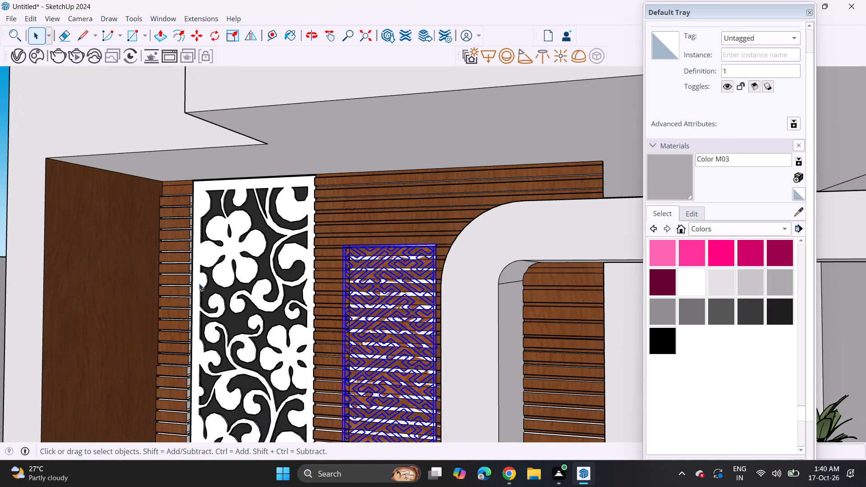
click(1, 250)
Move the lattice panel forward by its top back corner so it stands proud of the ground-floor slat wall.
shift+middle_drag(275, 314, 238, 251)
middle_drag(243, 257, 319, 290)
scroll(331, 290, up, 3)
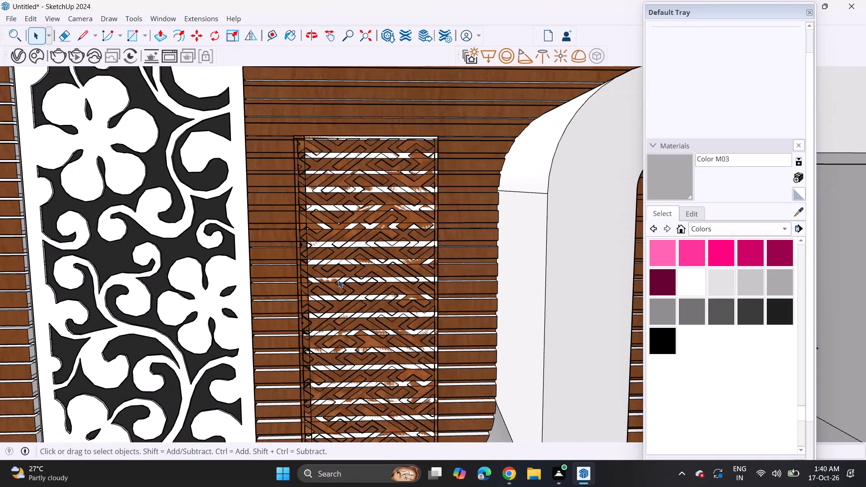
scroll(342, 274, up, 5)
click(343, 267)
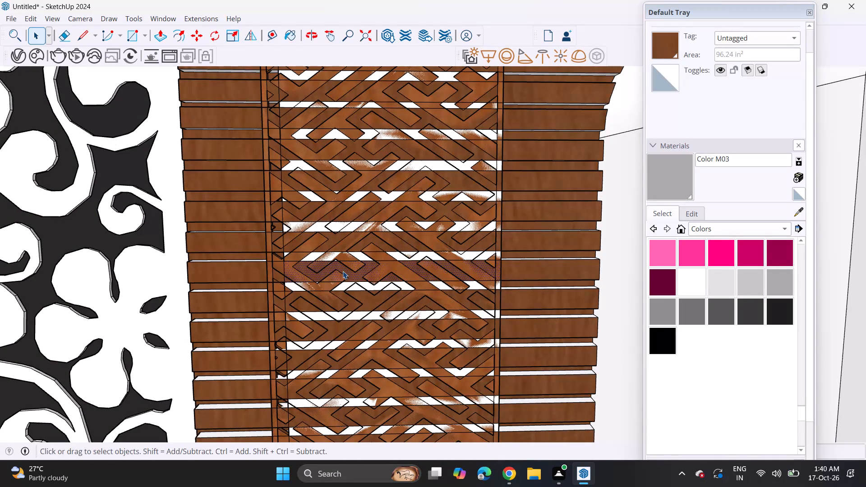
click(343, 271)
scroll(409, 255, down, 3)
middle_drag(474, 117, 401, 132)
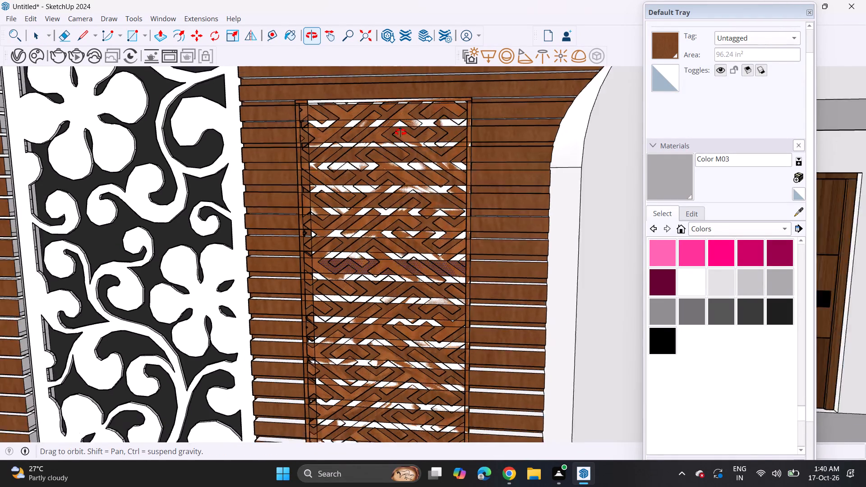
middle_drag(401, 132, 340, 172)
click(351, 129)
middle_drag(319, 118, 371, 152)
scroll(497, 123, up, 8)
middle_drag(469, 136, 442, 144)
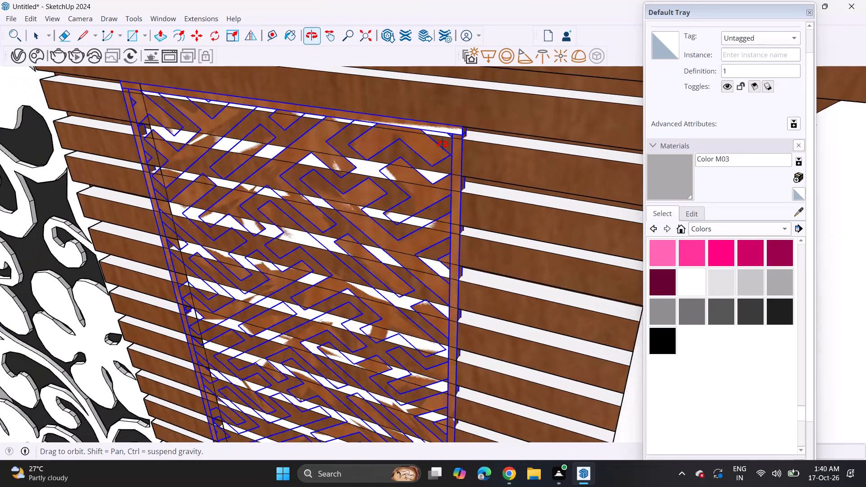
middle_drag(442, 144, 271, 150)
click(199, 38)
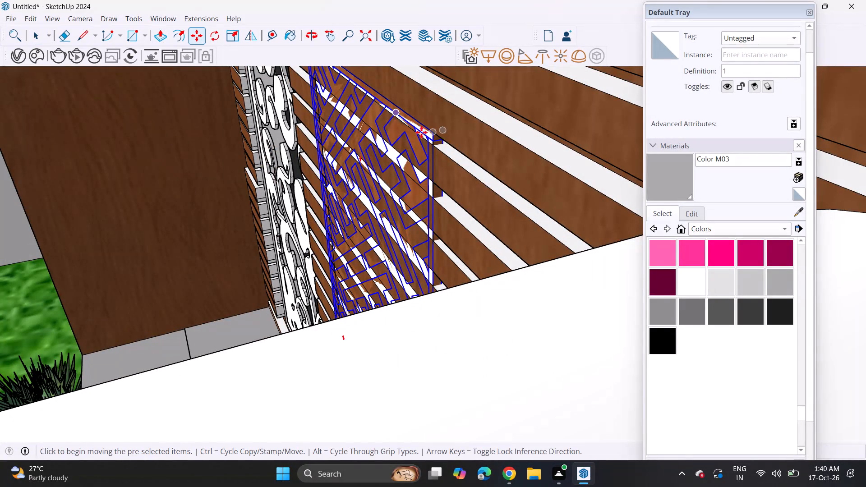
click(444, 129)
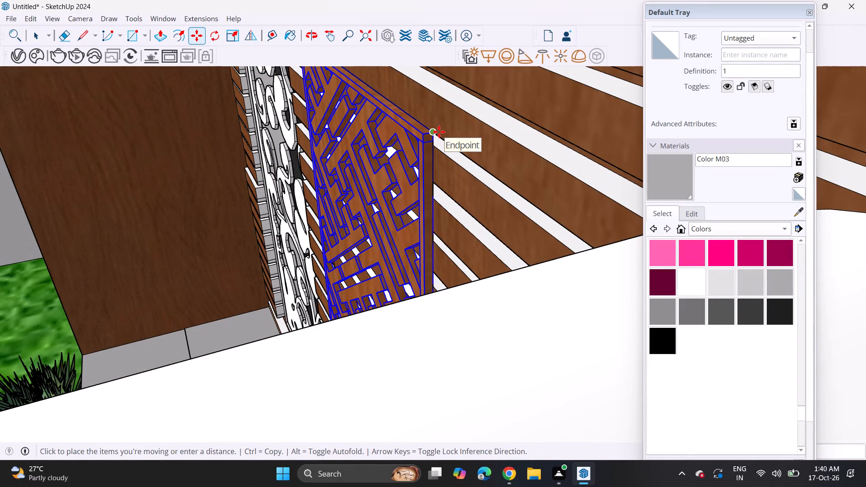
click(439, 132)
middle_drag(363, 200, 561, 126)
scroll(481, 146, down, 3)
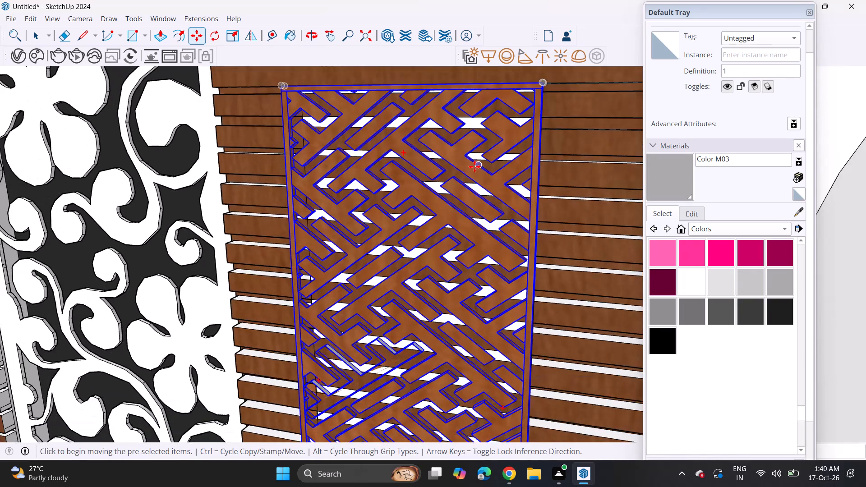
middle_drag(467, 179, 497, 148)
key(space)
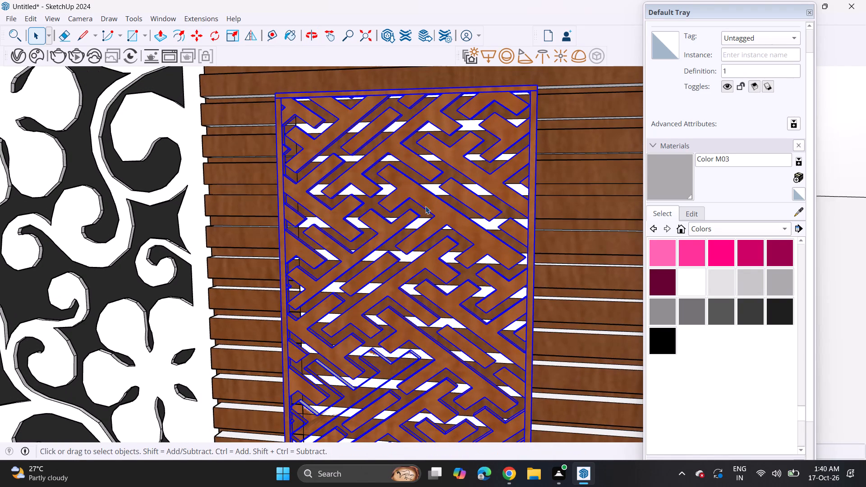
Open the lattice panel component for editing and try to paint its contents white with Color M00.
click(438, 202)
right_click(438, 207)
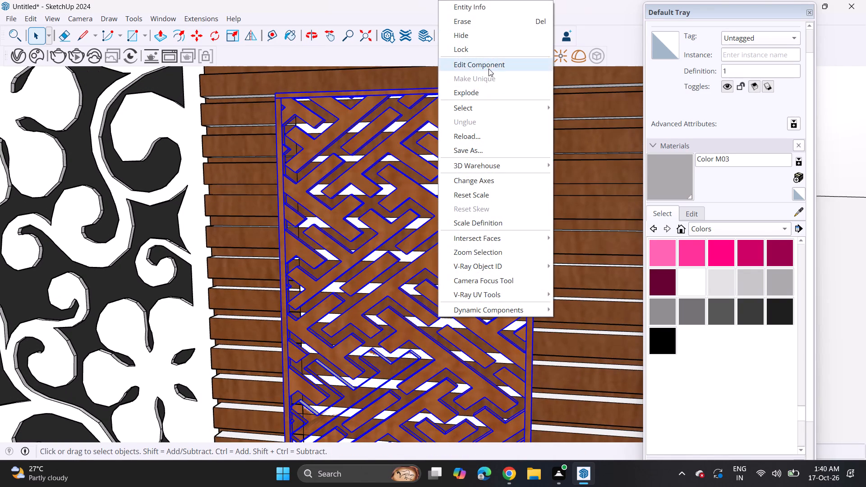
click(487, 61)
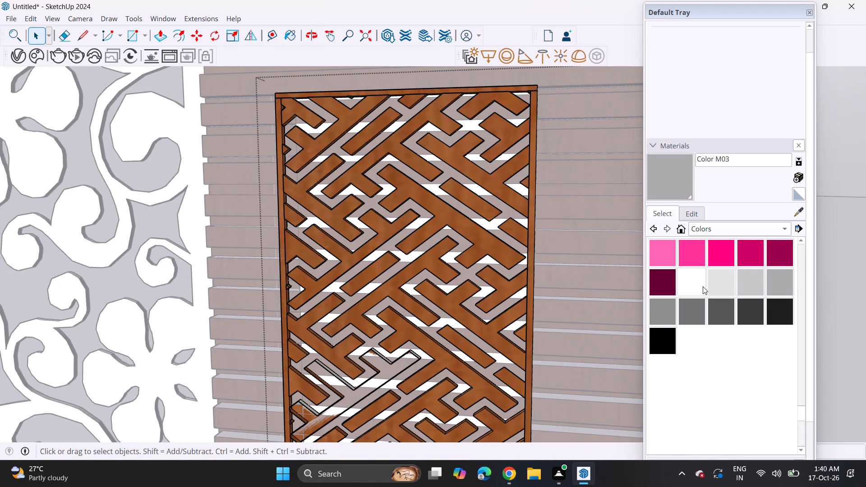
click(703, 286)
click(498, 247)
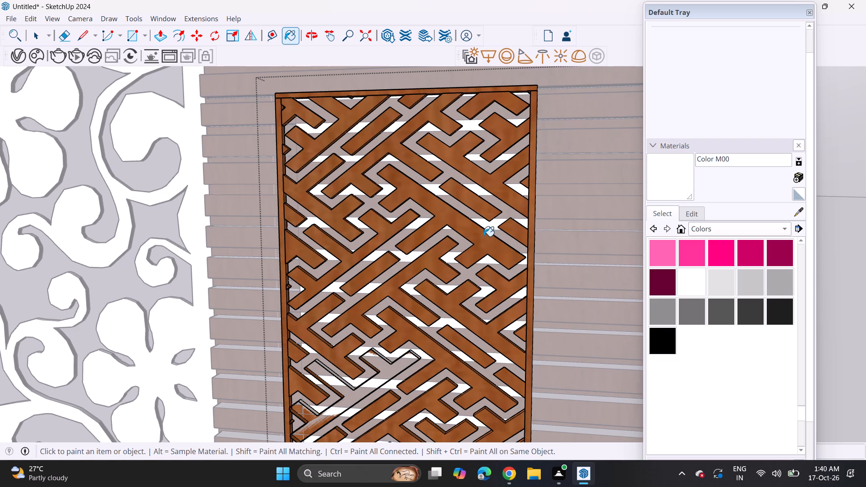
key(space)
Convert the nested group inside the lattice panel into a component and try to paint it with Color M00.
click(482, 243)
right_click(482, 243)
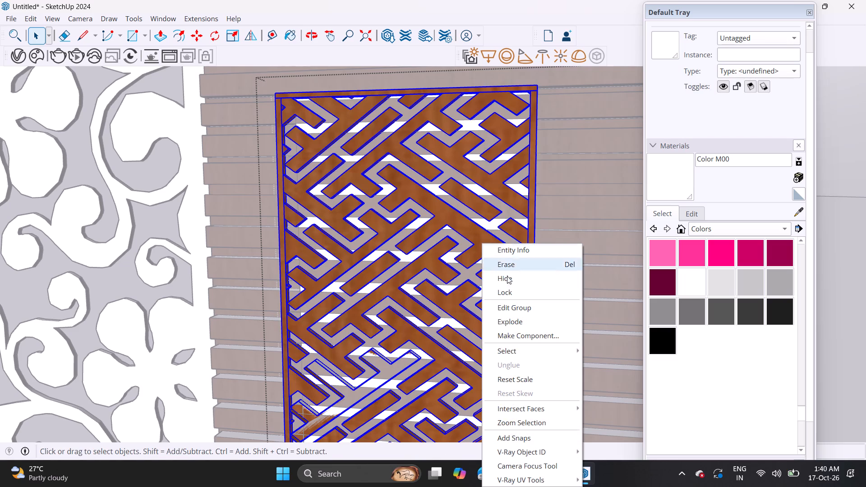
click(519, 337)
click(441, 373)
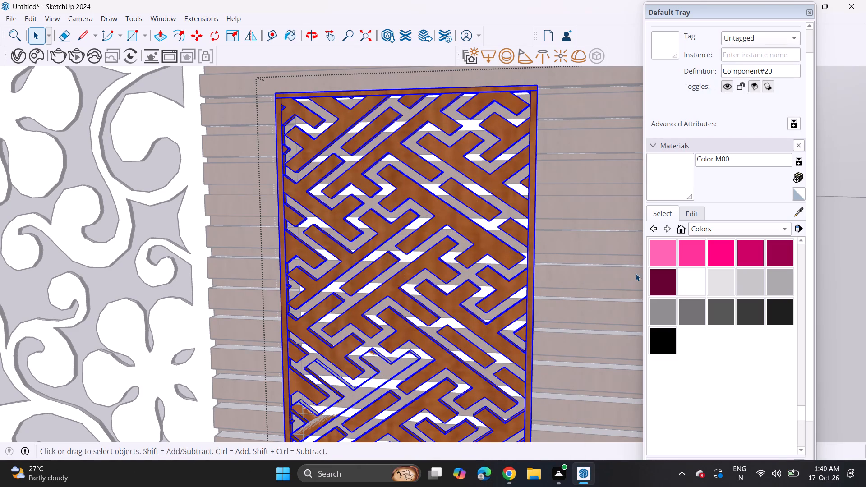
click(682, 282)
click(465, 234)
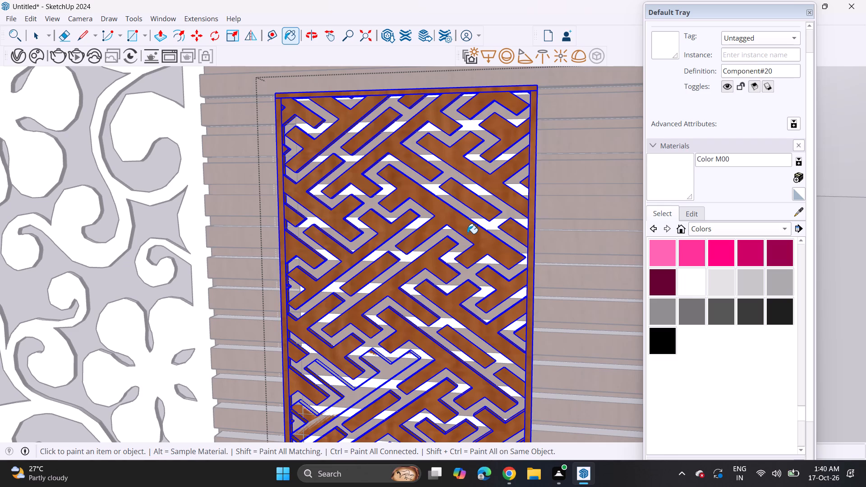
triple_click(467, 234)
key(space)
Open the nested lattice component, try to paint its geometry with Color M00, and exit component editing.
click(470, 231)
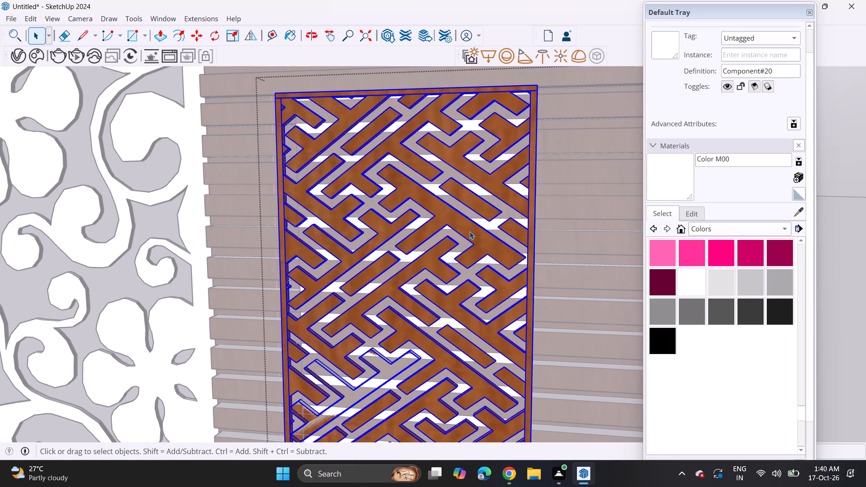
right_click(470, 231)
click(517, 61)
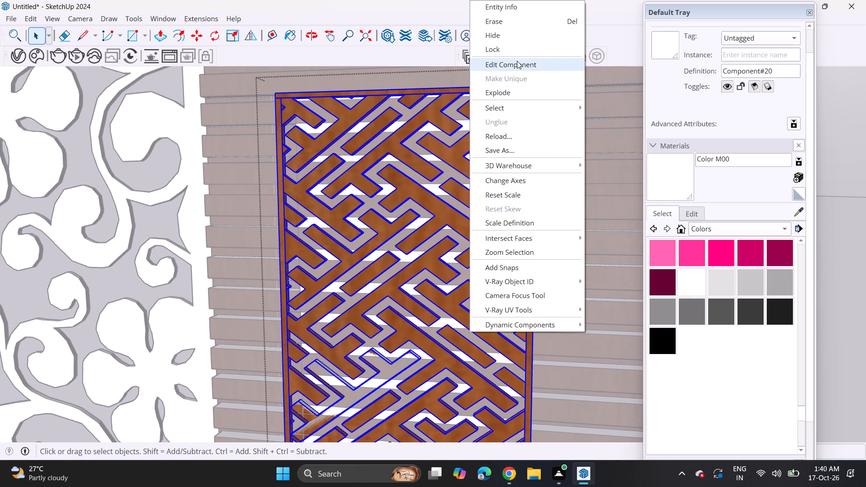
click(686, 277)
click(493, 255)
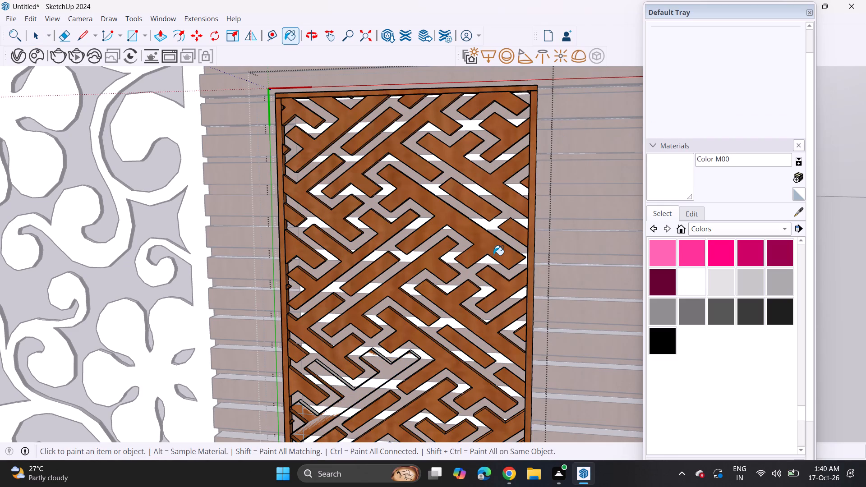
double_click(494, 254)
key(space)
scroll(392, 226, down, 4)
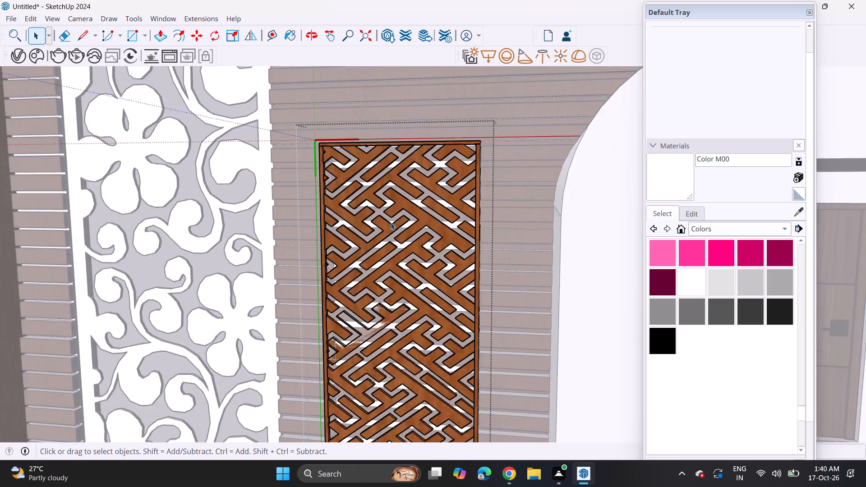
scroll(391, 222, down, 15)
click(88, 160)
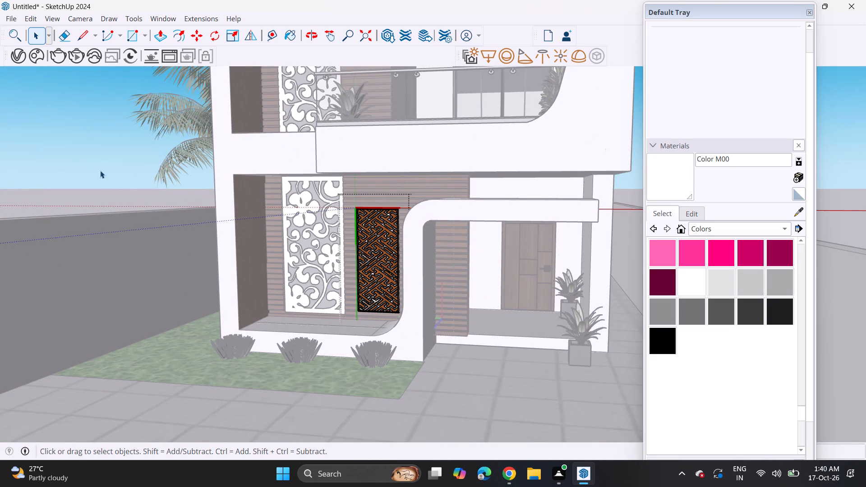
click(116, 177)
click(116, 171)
Delete the lattice panel from the ground-floor slat wall.
middle_drag(152, 194, 195, 190)
scroll(195, 190, down, 4)
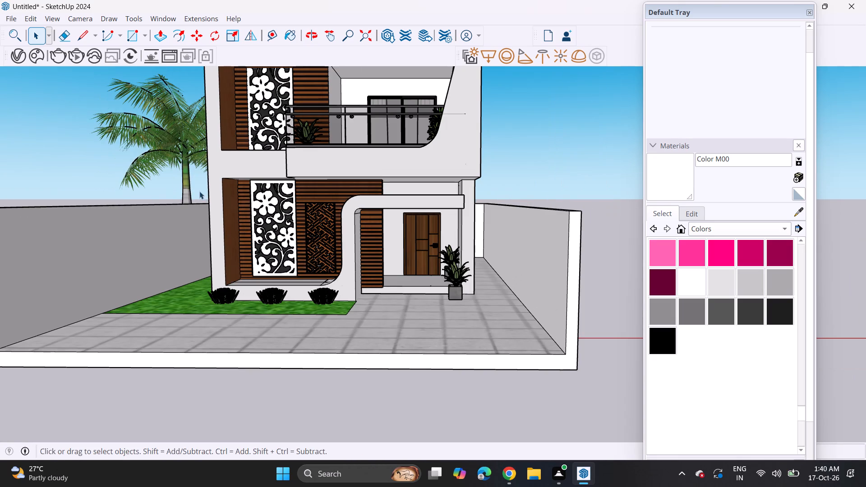
middle_drag(198, 192, 327, 281)
middle_drag(323, 275, 309, 233)
middle_drag(309, 233, 234, 248)
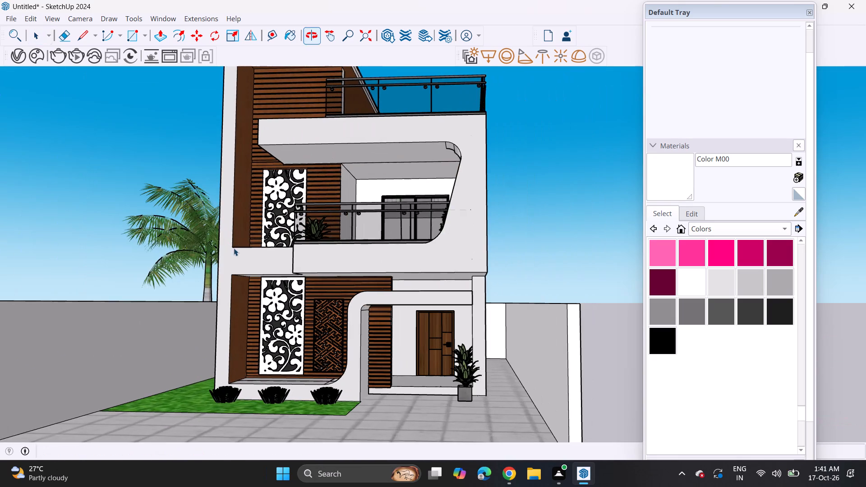
middle_drag(276, 309, 312, 321)
scroll(323, 336, up, 2)
click(324, 336)
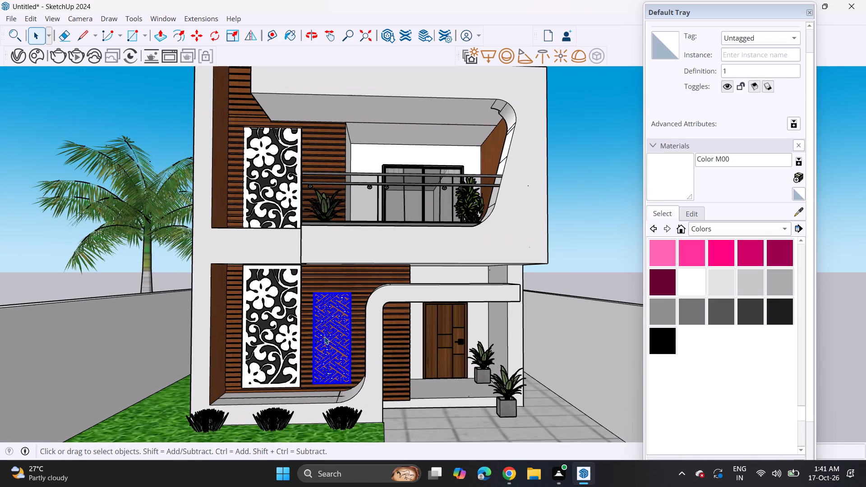
key(Delete)
Copy the ground-floor floral panel from its top corner to the open space beside the house, past the side wall.
click(294, 335)
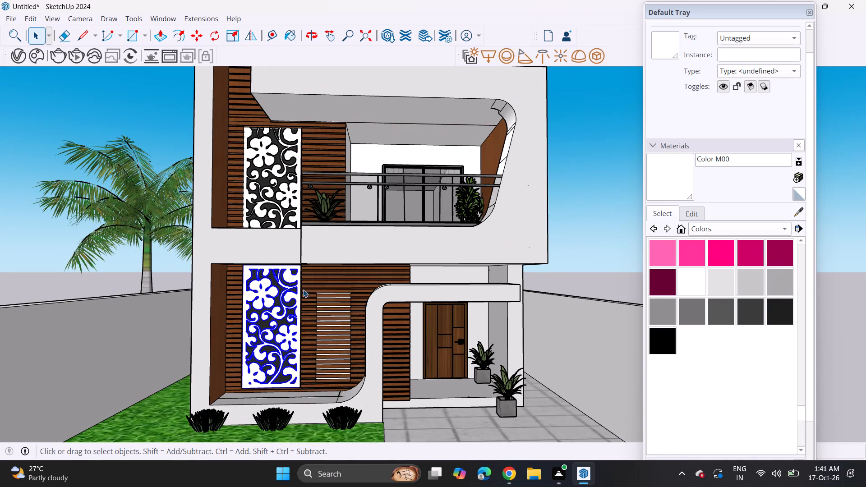
key(m)
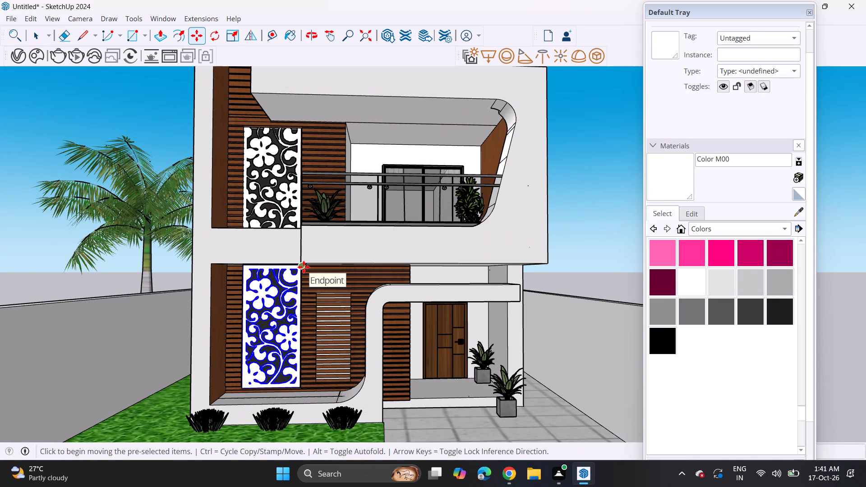
click(304, 267)
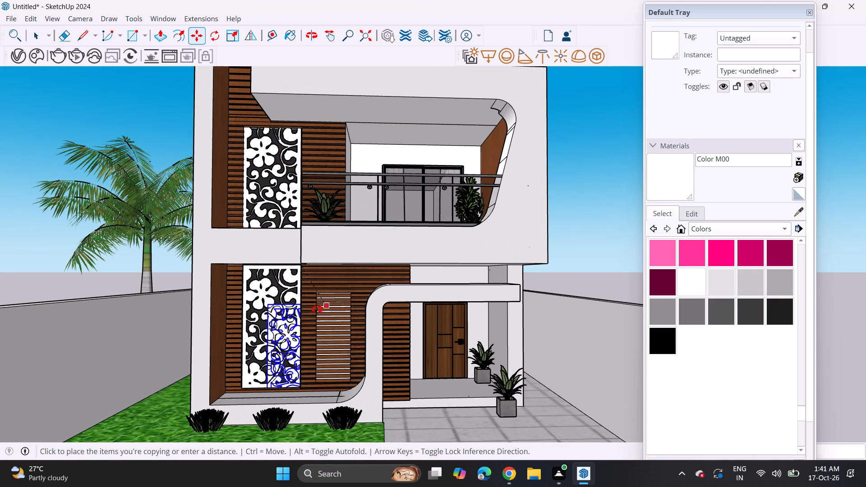
middle_drag(319, 308, 198, 321)
scroll(292, 318, up, 3)
scroll(342, 301, up, 7)
middle_drag(372, 269, 520, 264)
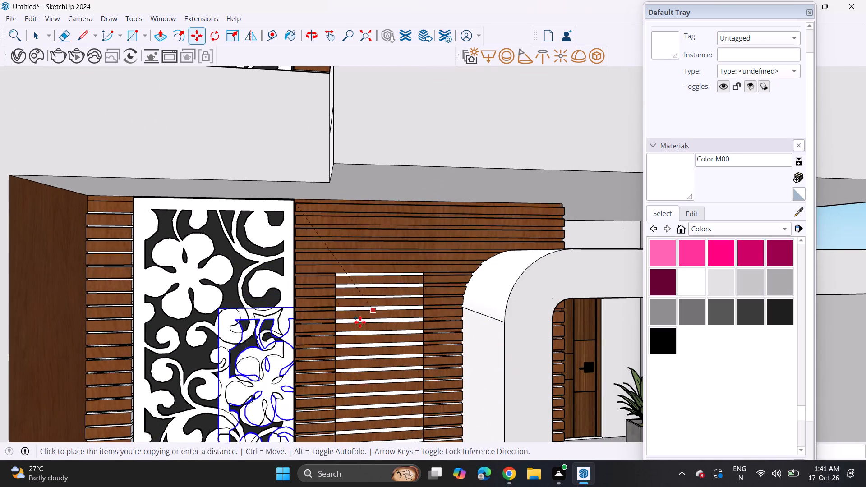
middle_drag(332, 327, 124, 346)
scroll(124, 346, up, 1)
scroll(283, 309, up, 2)
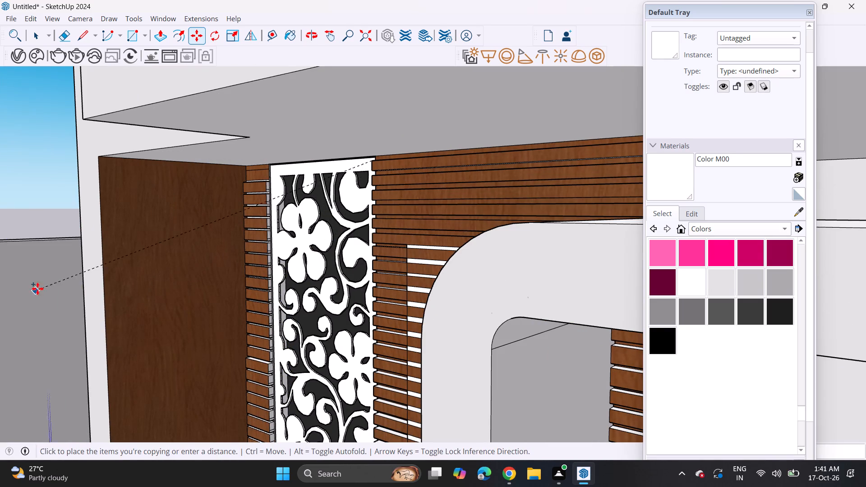
click(84, 269)
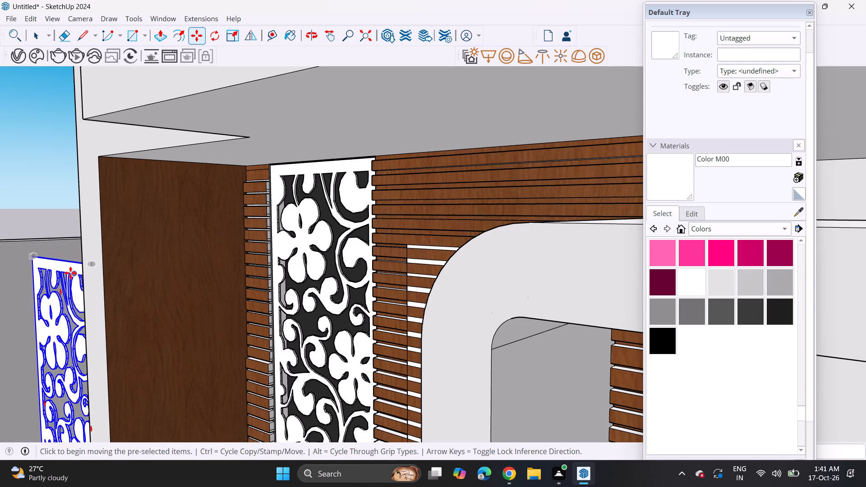
Move the copied floral panel by its top corner onto the outlined rectangle in the ground-floor slat wall, beside the large floral panel.
click(93, 263)
middle_drag(428, 236, 475, 260)
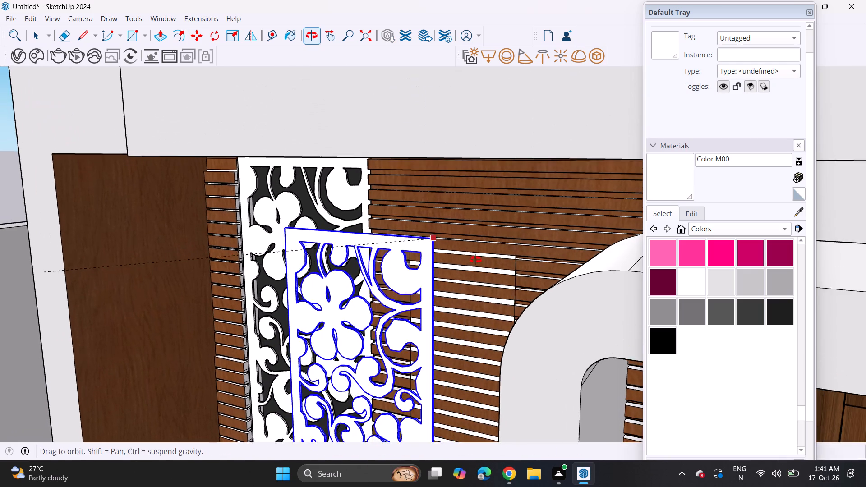
middle_drag(475, 260, 478, 260)
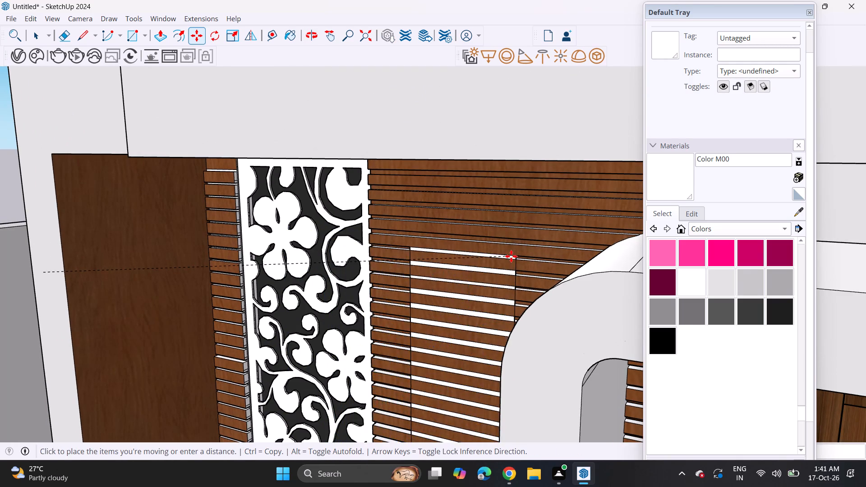
click(508, 257)
Scale the copied floral panel down uniformly from its lower corner so it fits between the large floral panel and the curved frame.
middle_drag(482, 286, 536, 248)
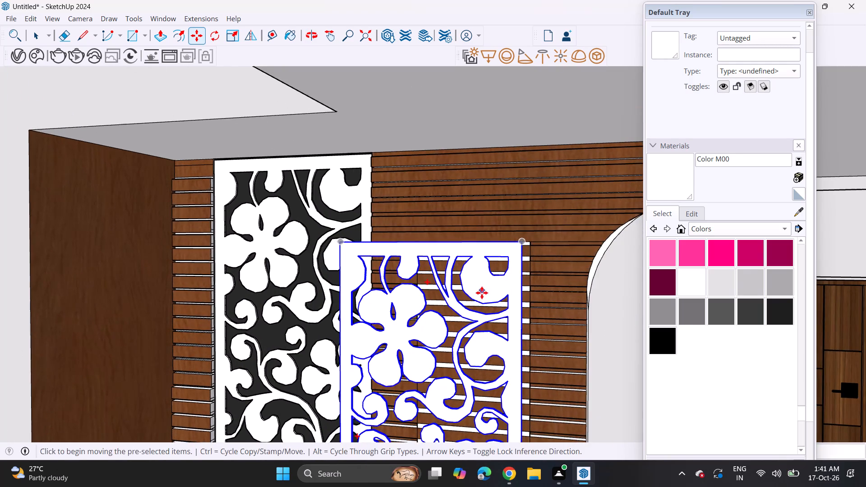
shift+middle_drag(482, 293, 474, 260)
middle_drag(464, 268, 453, 148)
scroll(377, 210, down, 3)
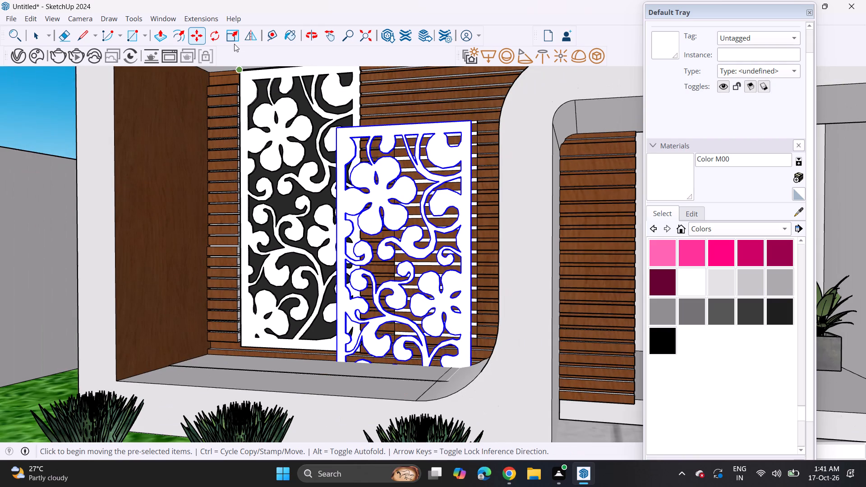
click(231, 38)
middle_drag(366, 252, 393, 254)
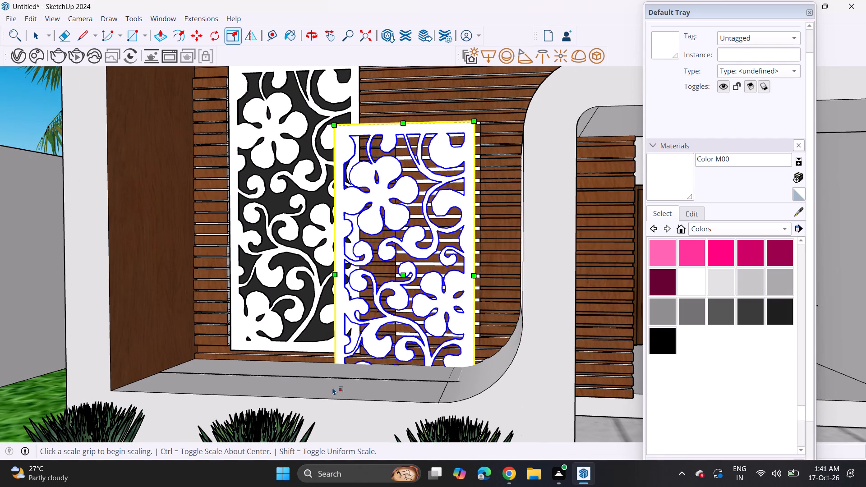
middle_drag(332, 387, 374, 337)
middle_drag(337, 373, 327, 444)
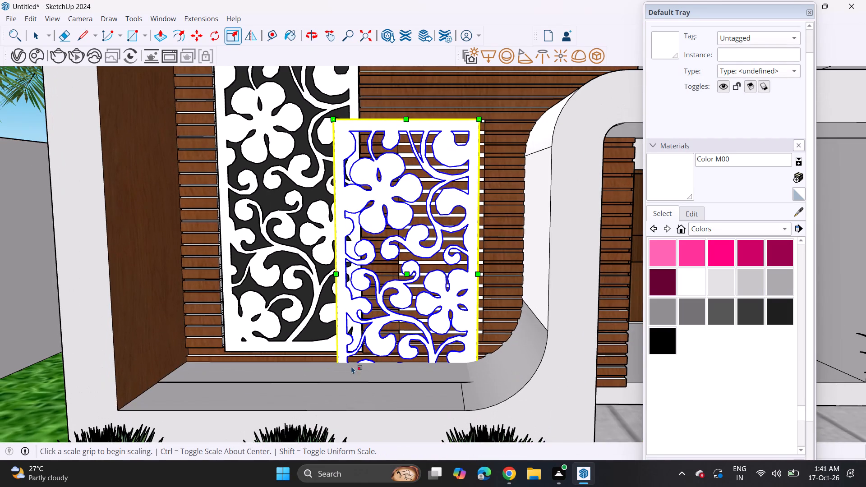
scroll(365, 314, down, 3)
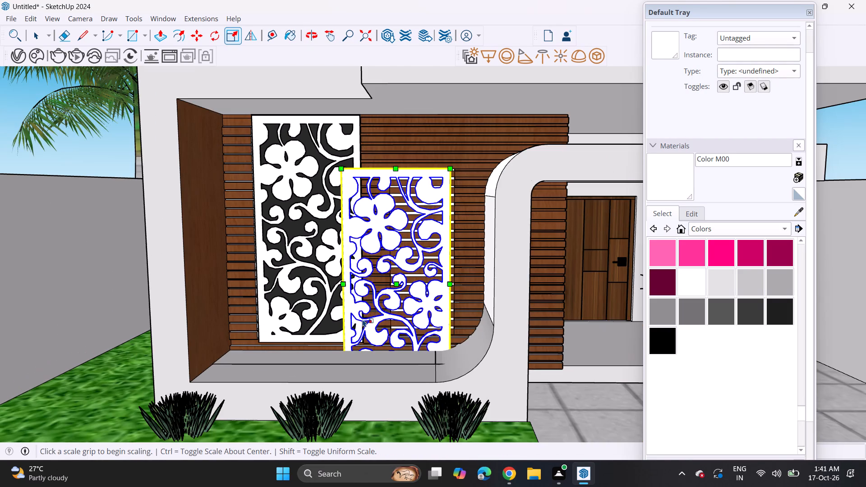
scroll(362, 325, down, 3)
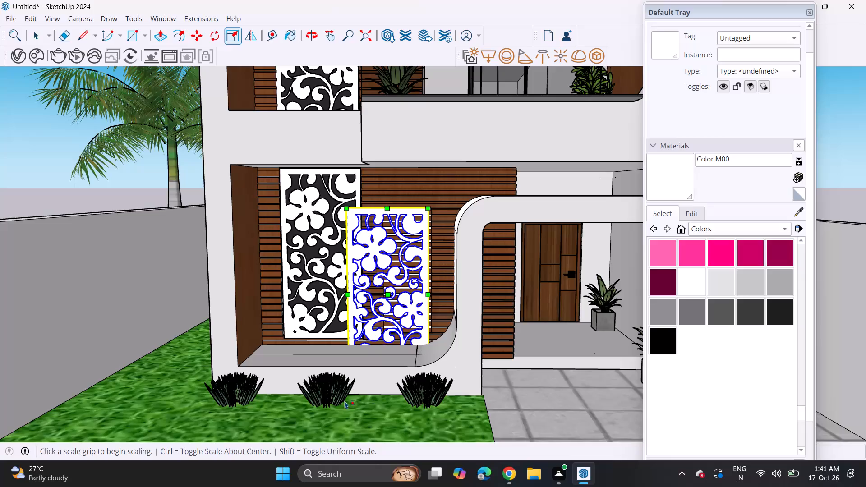
middle_drag(352, 377, 421, 363)
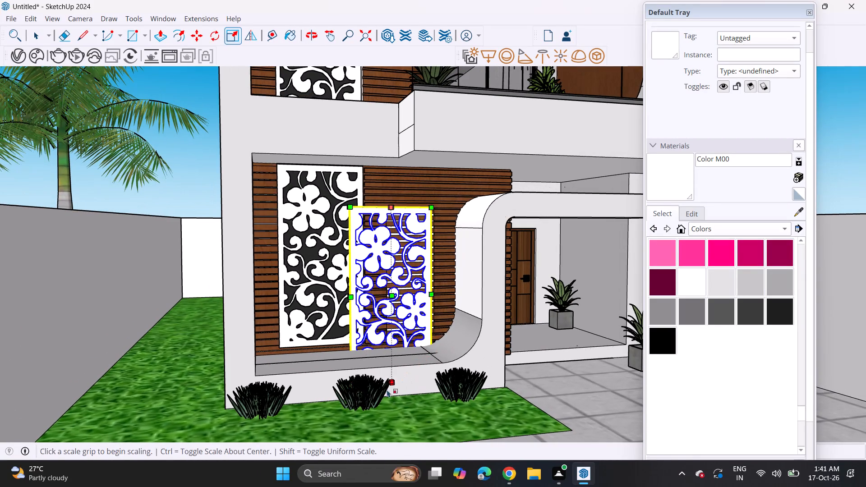
click(351, 390)
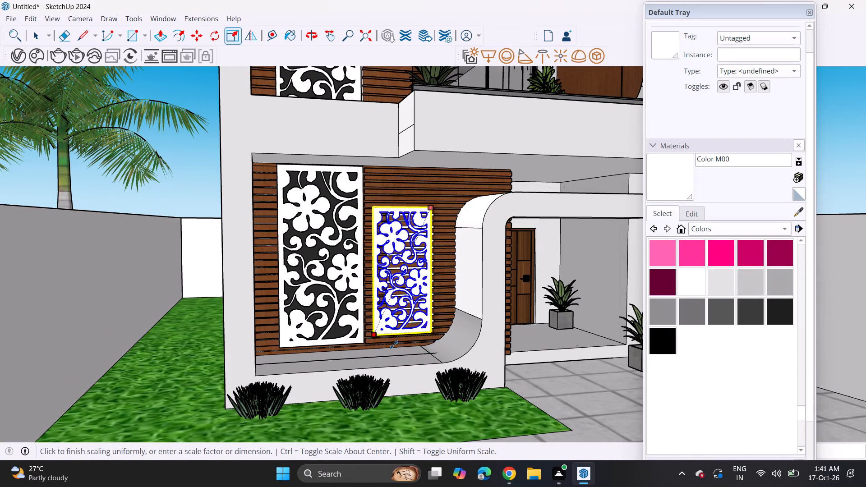
click(394, 345)
middle_drag(418, 303, 375, 298)
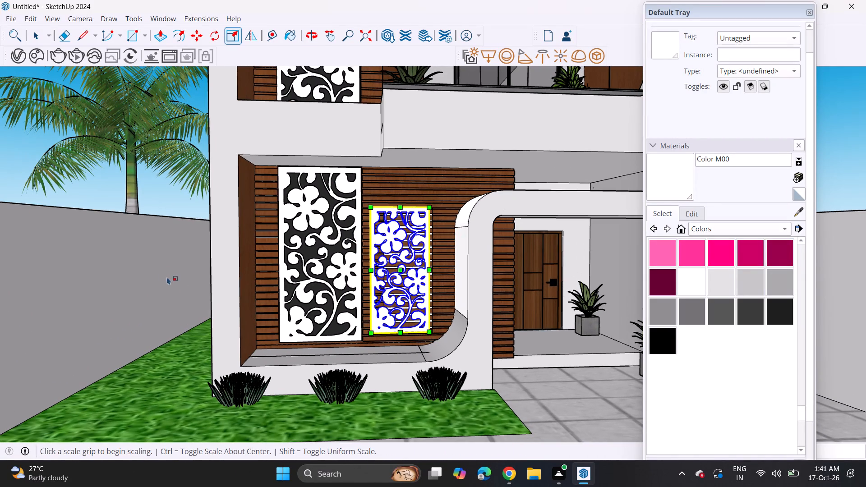
key(space)
click(15, 167)
Move the smaller floral panel slightly along the red axis, away from the large floral panel and towards the curved frame.
middle_drag(236, 241, 193, 234)
scroll(184, 224, down, 3)
scroll(421, 262, up, 3)
scroll(373, 283, up, 3)
click(369, 284)
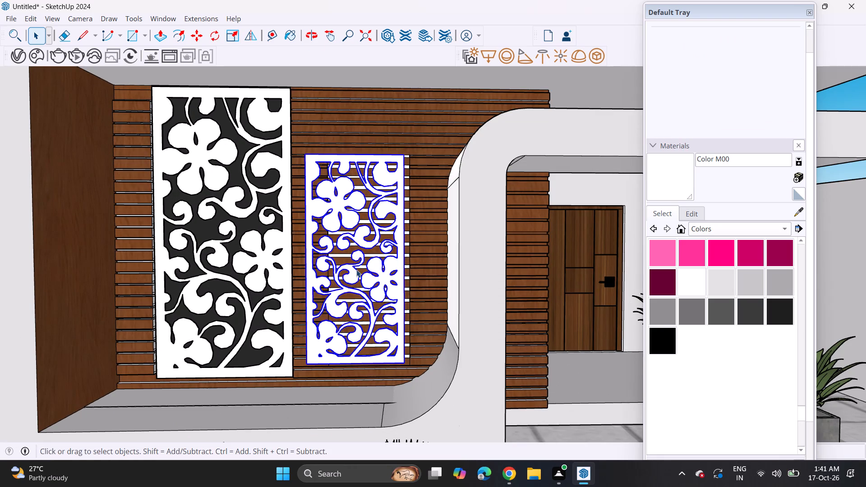
click(198, 38)
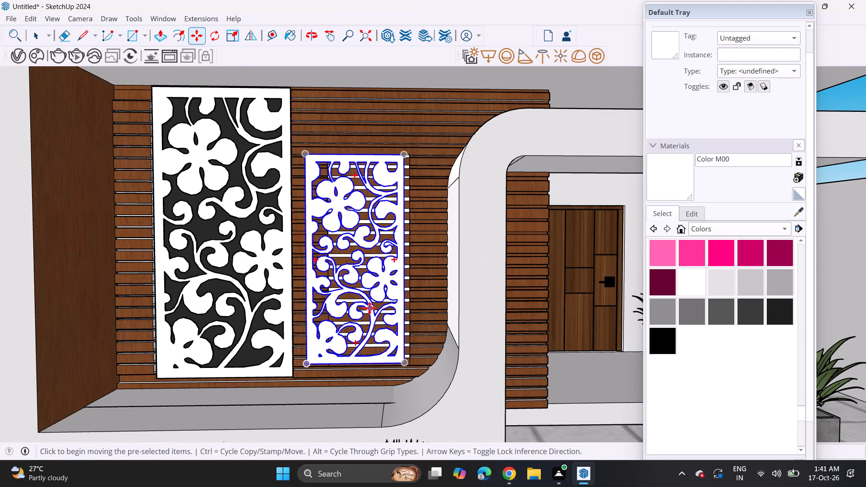
click(357, 309)
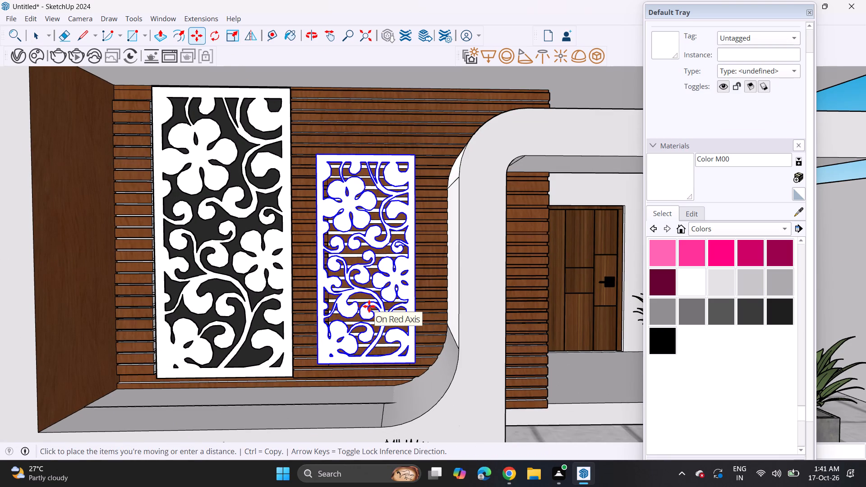
click(369, 306)
key(space)
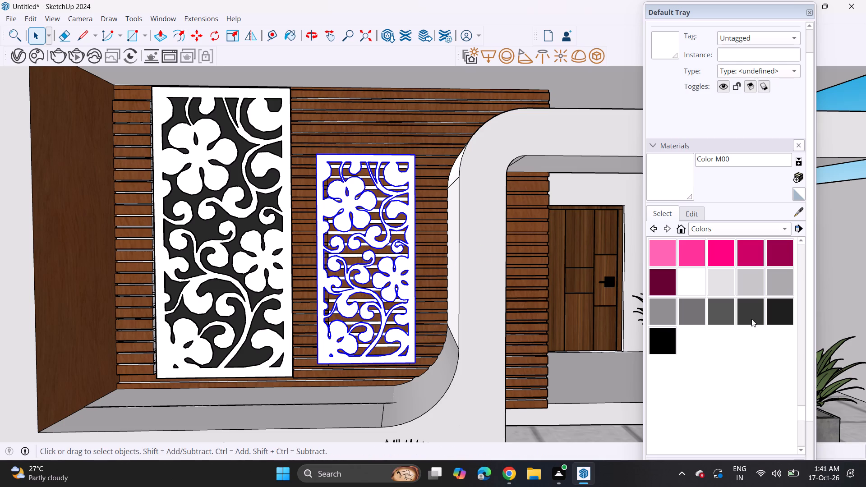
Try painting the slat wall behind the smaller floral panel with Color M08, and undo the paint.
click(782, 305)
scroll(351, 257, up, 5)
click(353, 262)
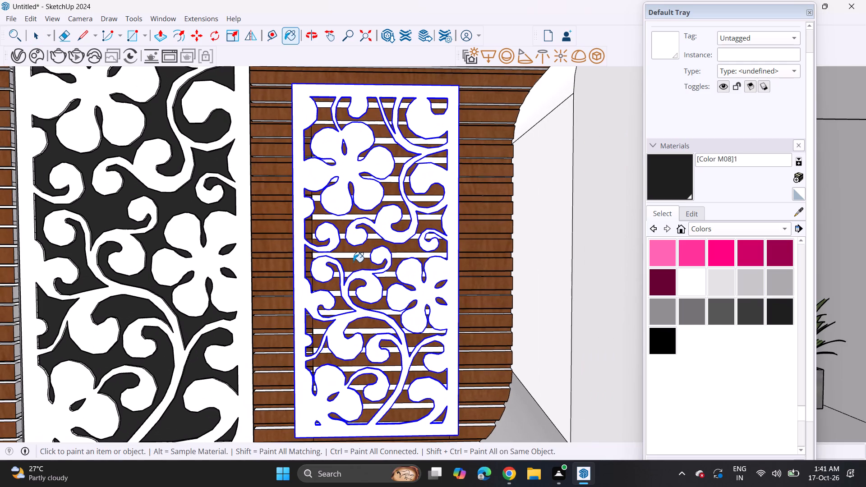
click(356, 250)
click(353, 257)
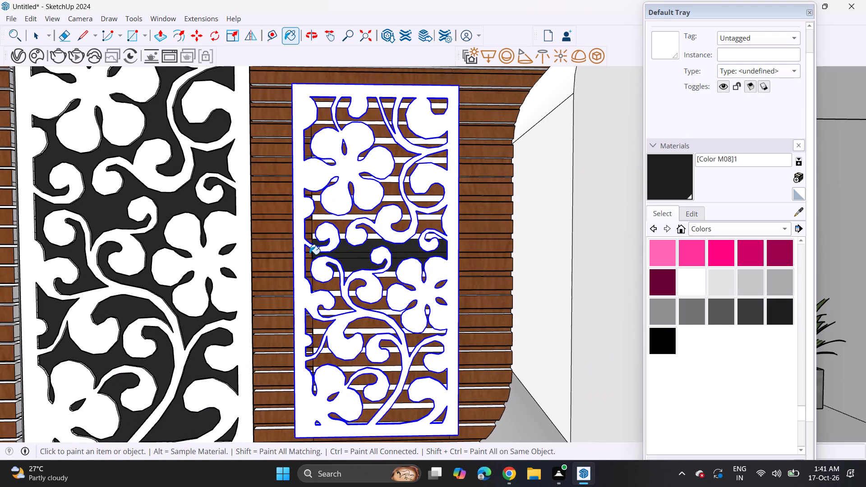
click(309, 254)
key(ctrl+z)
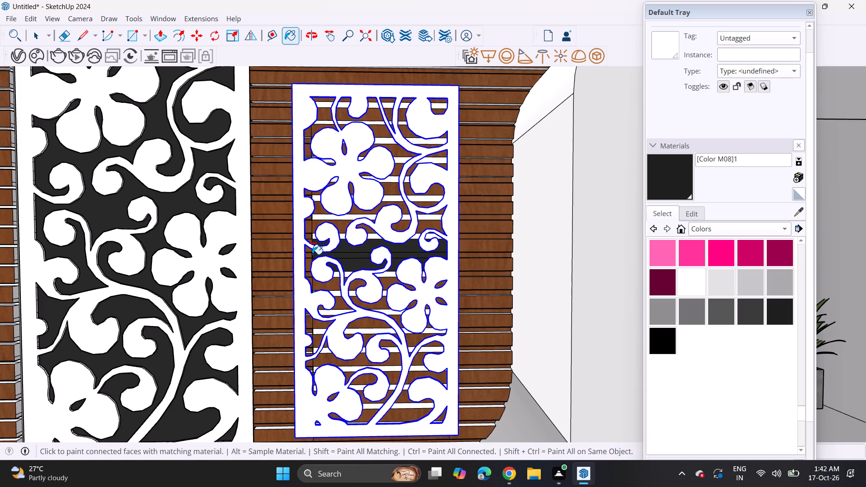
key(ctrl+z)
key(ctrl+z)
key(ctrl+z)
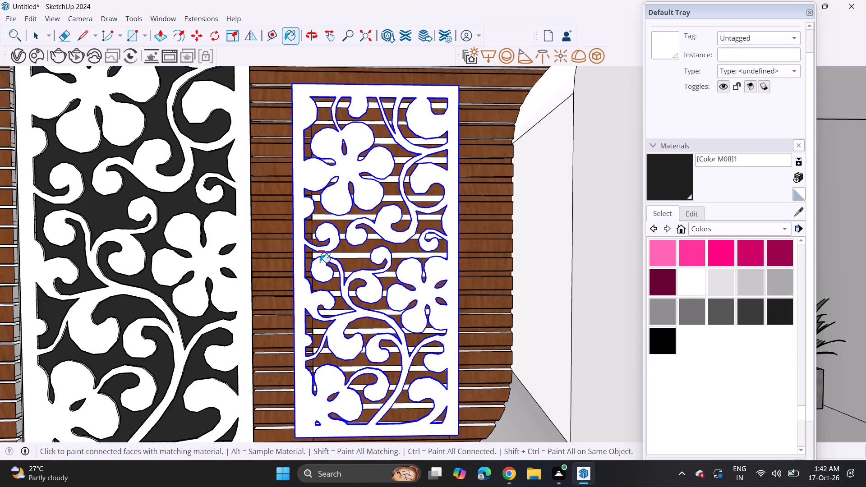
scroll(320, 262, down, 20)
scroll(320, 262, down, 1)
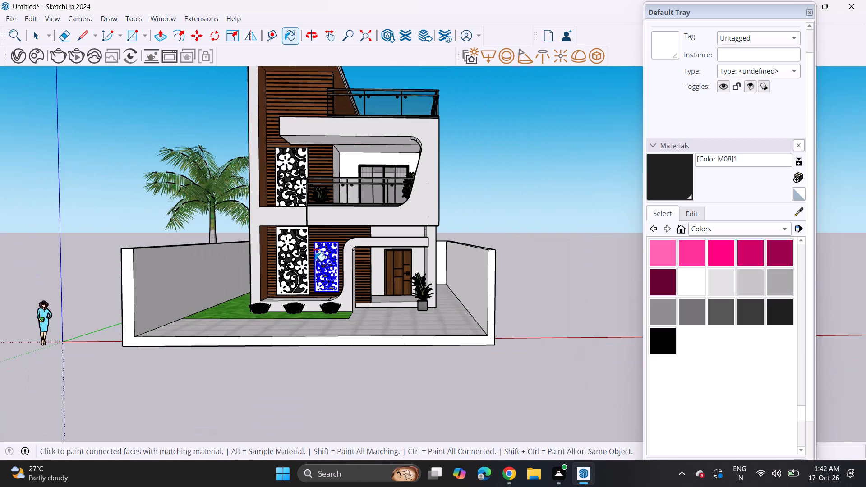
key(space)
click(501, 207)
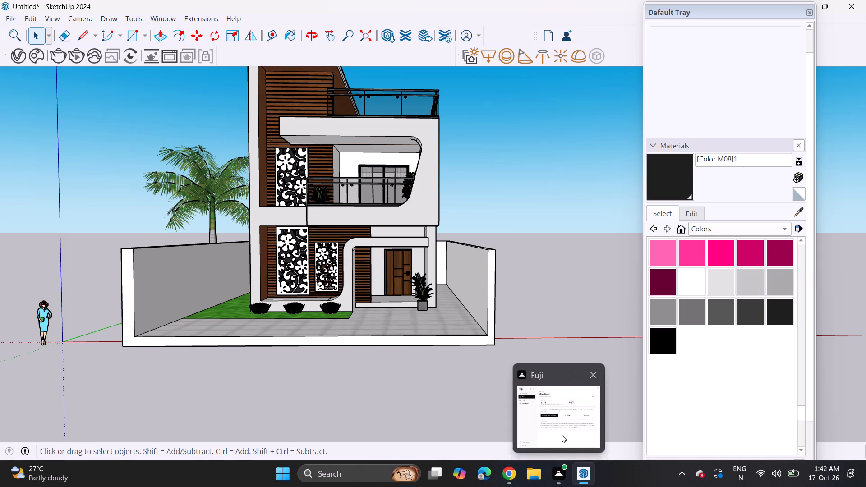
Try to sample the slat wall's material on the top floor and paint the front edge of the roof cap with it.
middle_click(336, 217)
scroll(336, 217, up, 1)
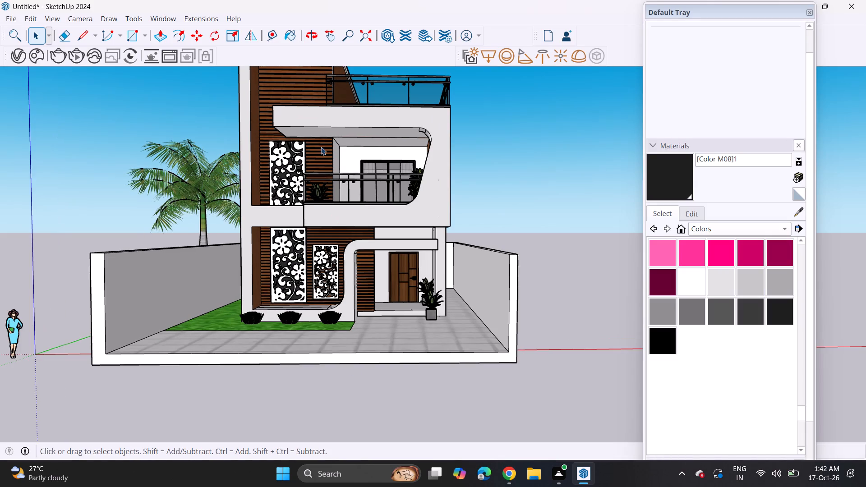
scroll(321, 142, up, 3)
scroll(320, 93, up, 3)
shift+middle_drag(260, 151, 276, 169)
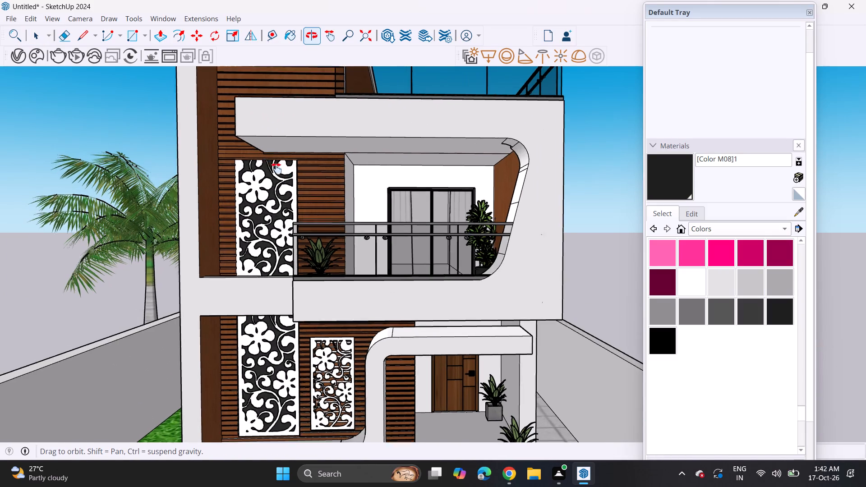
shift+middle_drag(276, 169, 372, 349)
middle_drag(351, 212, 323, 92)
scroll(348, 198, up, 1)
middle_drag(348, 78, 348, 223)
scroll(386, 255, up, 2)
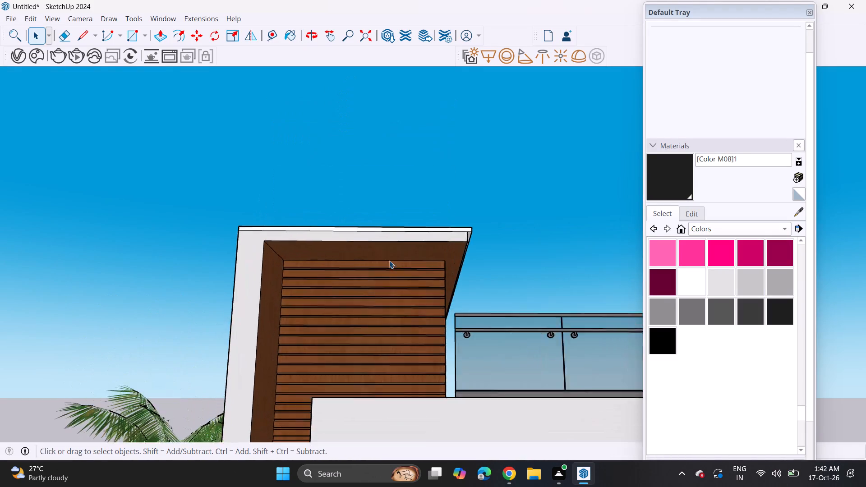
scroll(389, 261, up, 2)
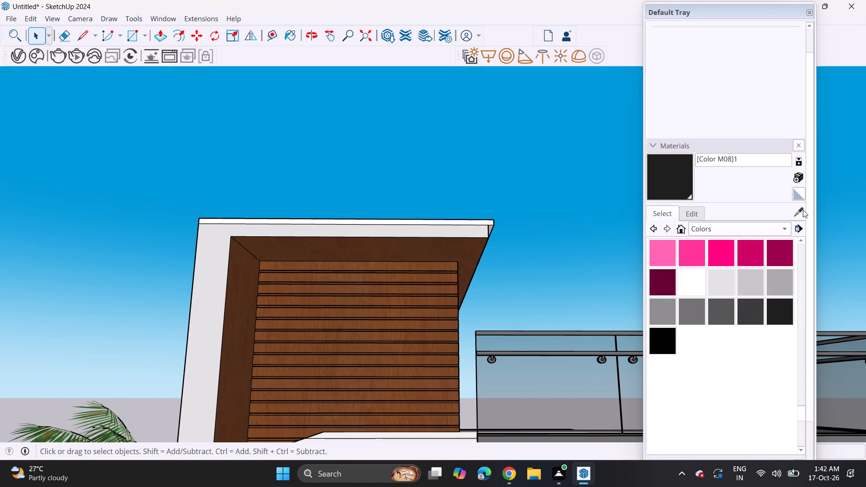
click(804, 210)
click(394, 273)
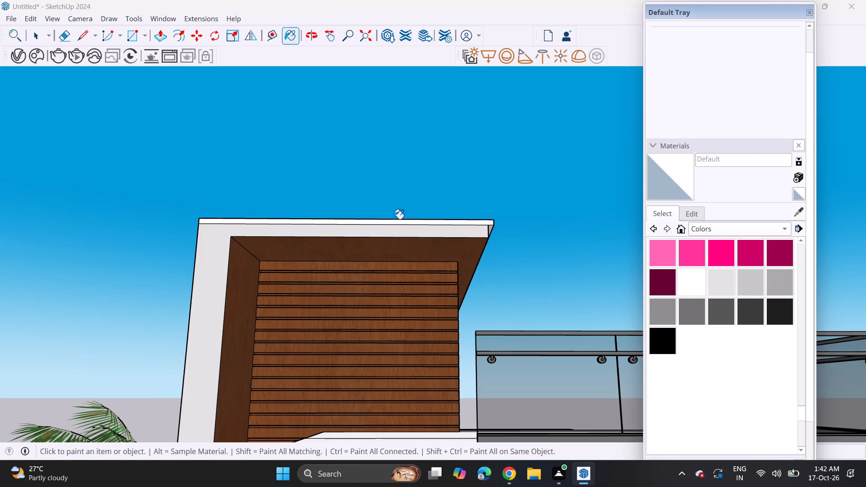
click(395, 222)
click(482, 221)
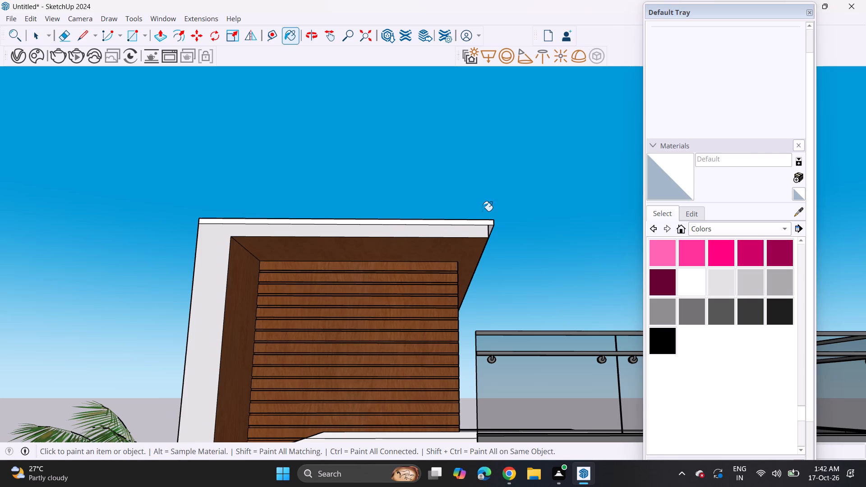
Sample Wood Veneer 01 from the top-floor slats and paint the roof cap's front edge, side edge and overhanging underside with it.
drag(797, 212, 794, 218)
click(429, 278)
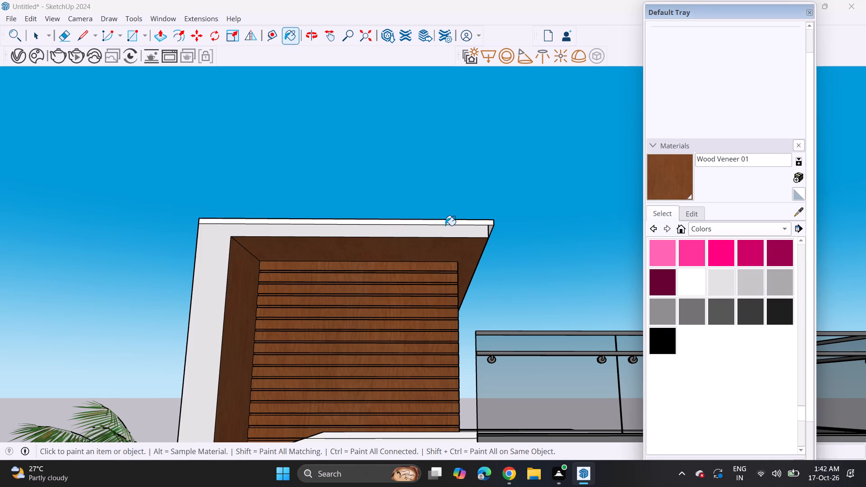
click(449, 220)
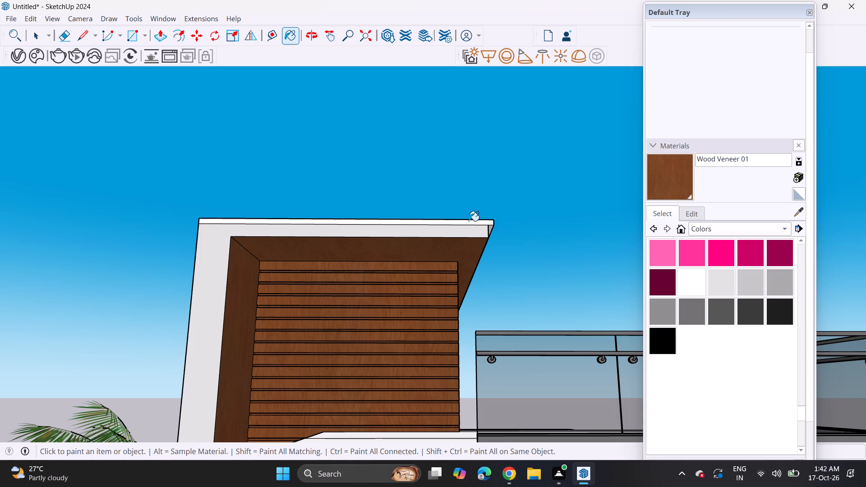
click(469, 221)
middle_drag(484, 226, 295, 290)
scroll(317, 287, up, 1)
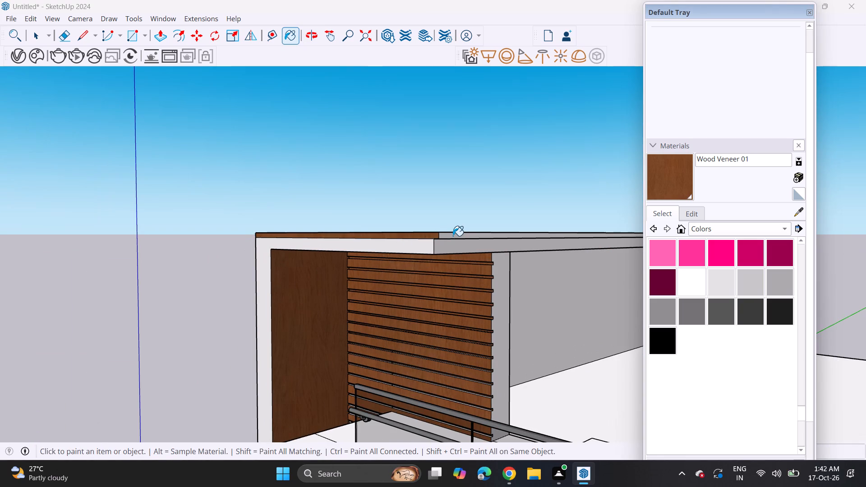
click(453, 236)
middle_drag(387, 289, 553, 248)
scroll(578, 218, up, 4)
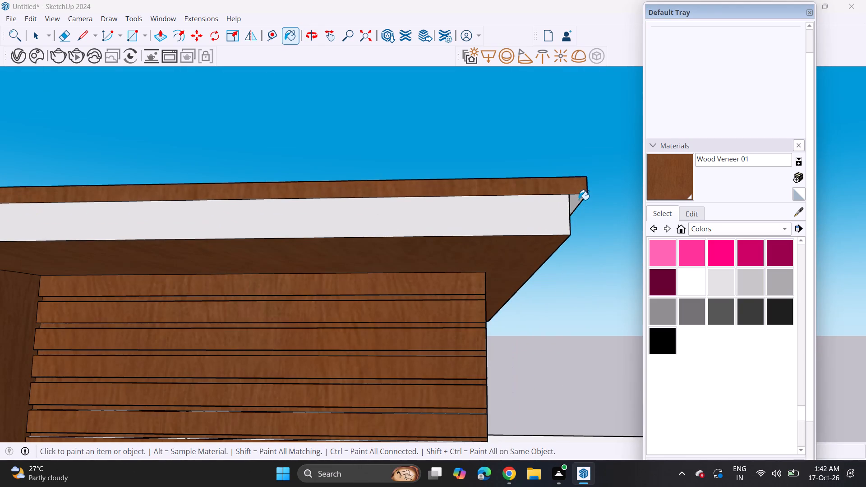
click(576, 202)
Examine the roof cap, the white frame and the wood-lined recess around the top-floor slat wall.
scroll(521, 250, down, 11)
scroll(461, 316, down, 2)
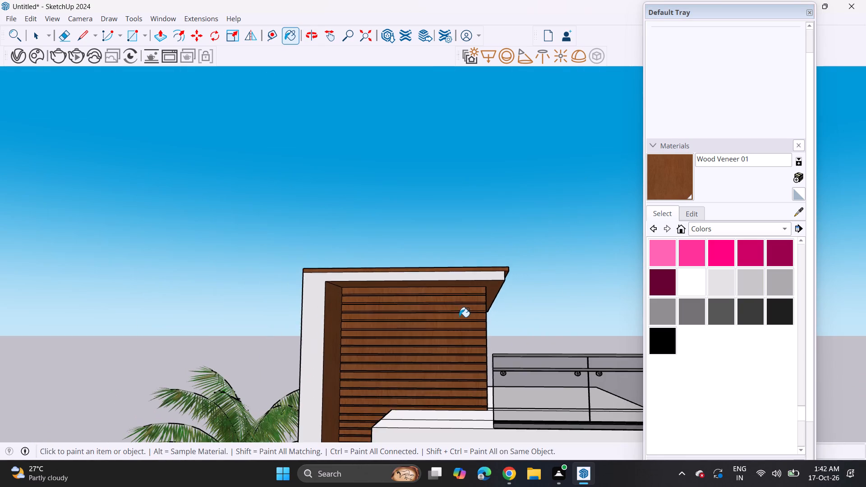
shift+middle_drag(475, 335, 371, 263)
middle_drag(364, 284, 378, 324)
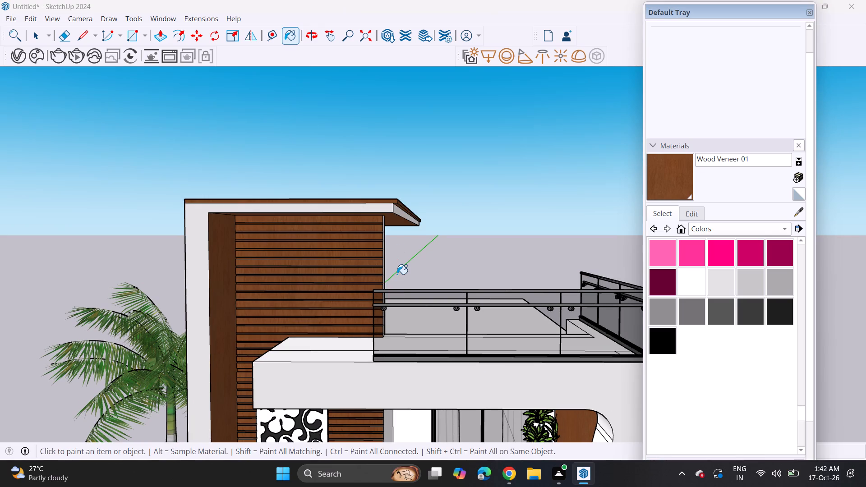
middle_drag(302, 226, 301, 183)
scroll(247, 222, up, 3)
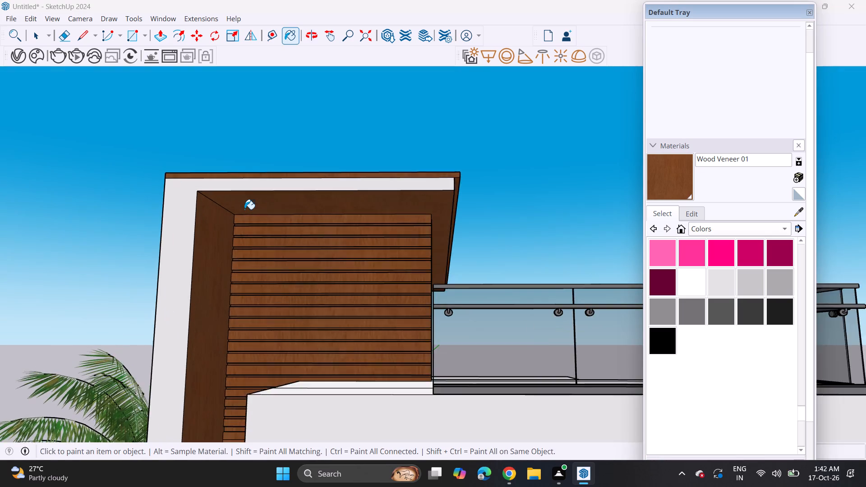
scroll(244, 209, up, 2)
middle_drag(242, 208, 263, 188)
scroll(259, 178, up, 3)
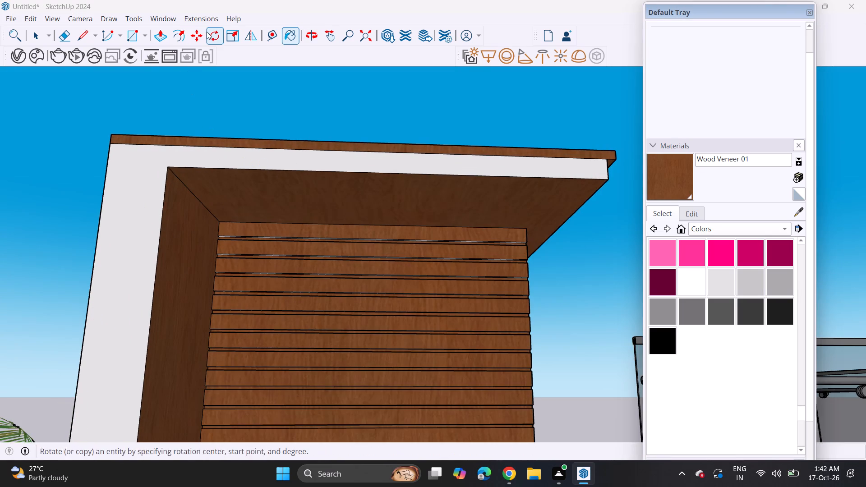
Draw a circle of about 48 in² on the wood ceiling of the top-floor recess, near the inner corner.
click(145, 30)
click(150, 76)
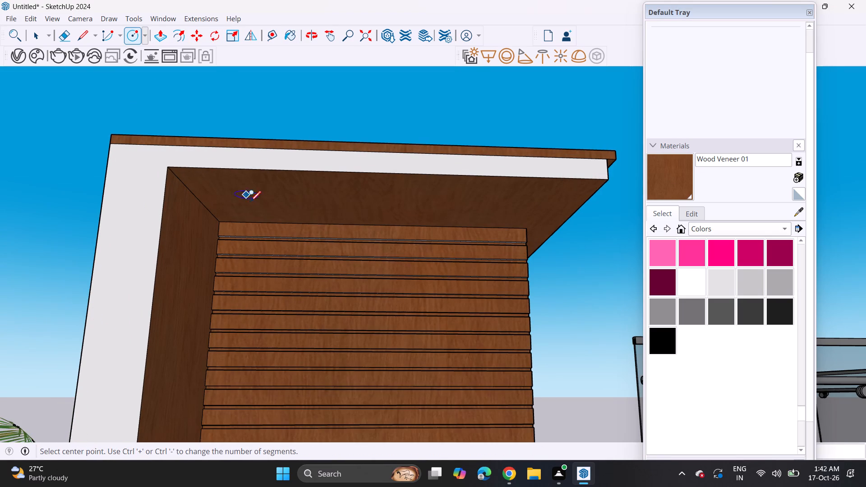
click(252, 197)
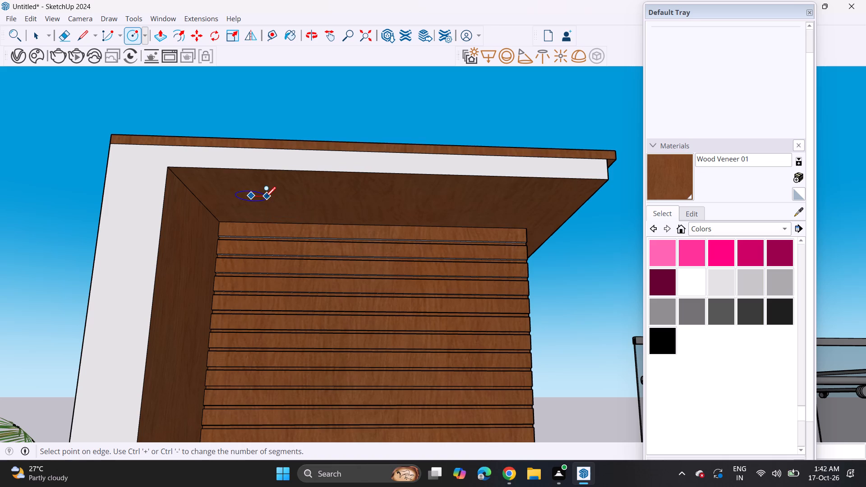
click(265, 197)
Copy the circle twice along the wood ceiling to form a row of three light outlines.
key(space)
double_click(248, 198)
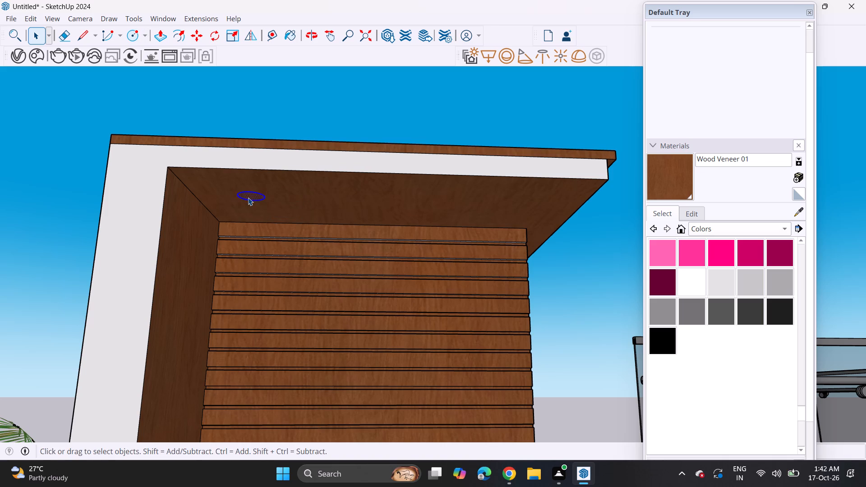
key(m)
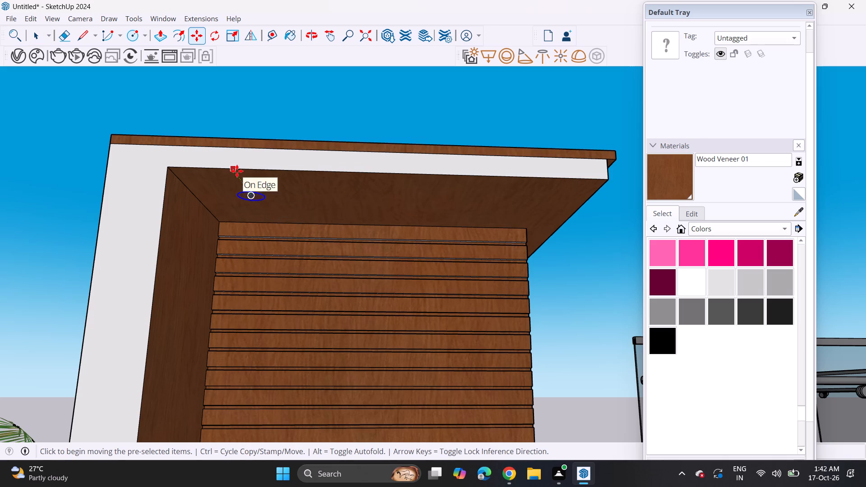
click(235, 167)
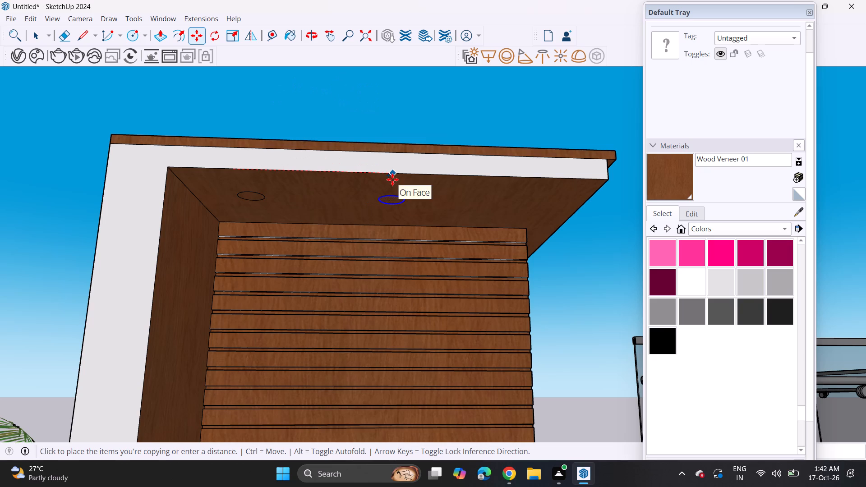
click(392, 179)
click(392, 174)
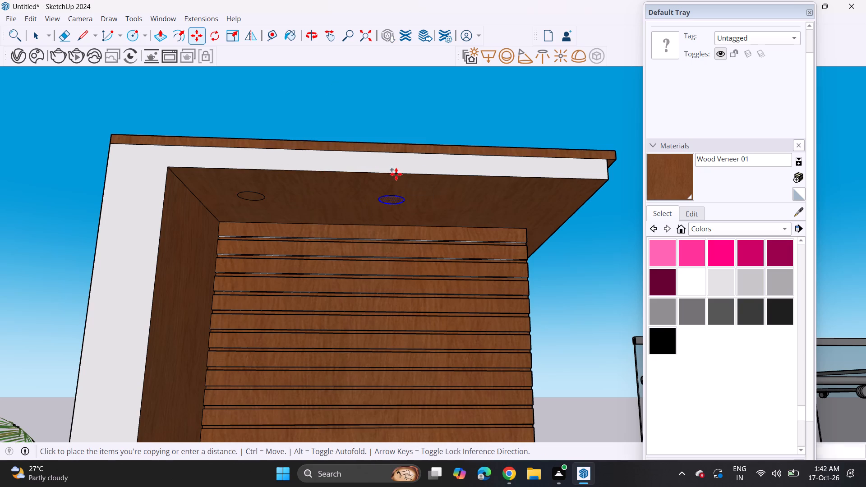
click(563, 180)
key(space)
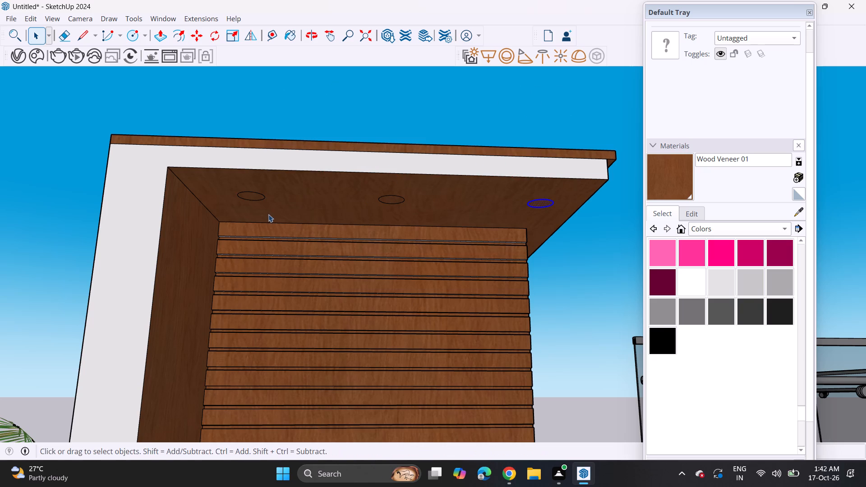
Push the three circles in the top-floor wood ceiling slightly upward to form equal downlight recesses.
scroll(256, 208, up, 2)
click(161, 38)
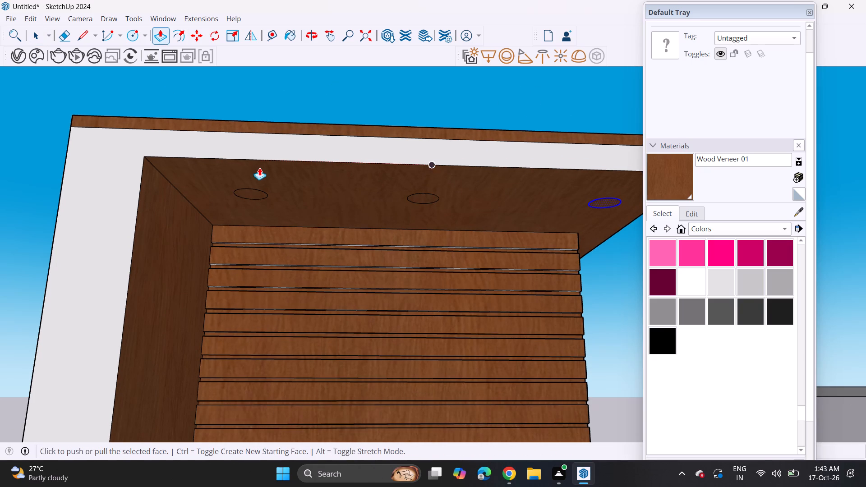
key(Escape)
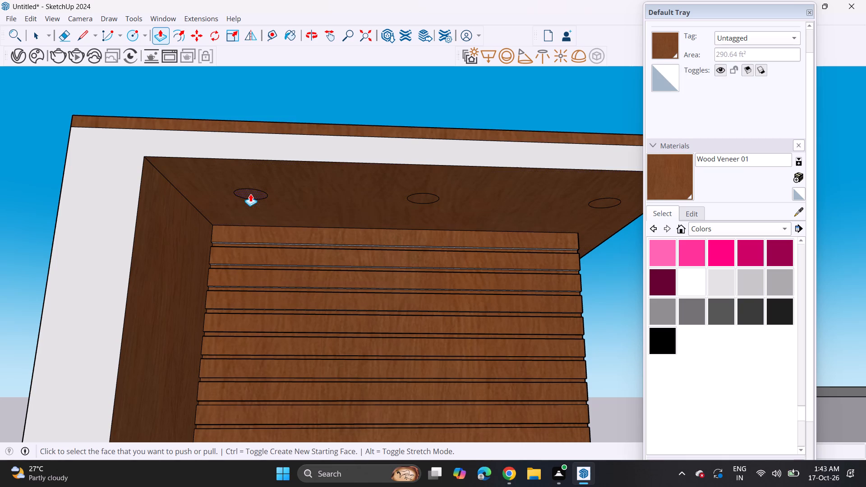
click(250, 194)
click(252, 192)
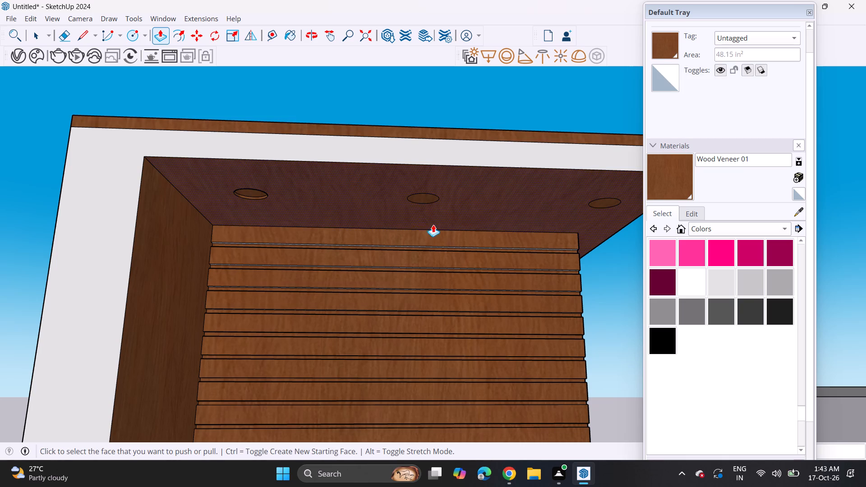
double_click(420, 202)
click(605, 205)
click(605, 205)
Draw a circle of about 105 in² on the grey underside of the slab above the floral-panel balcony, near the slat wall.
scroll(279, 274, down, 4)
shift+middle_drag(307, 330, 186, 169)
scroll(181, 162, down, 4)
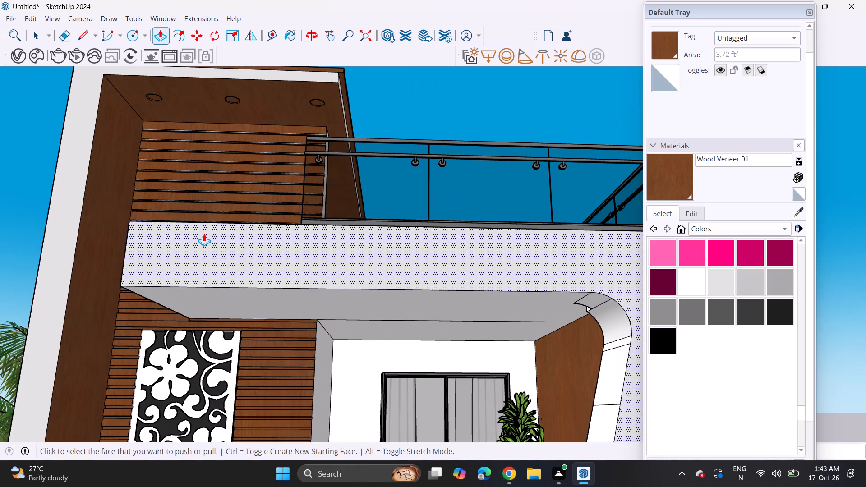
scroll(204, 234, down, 2)
middle_drag(224, 294, 238, 256)
scroll(231, 263, up, 3)
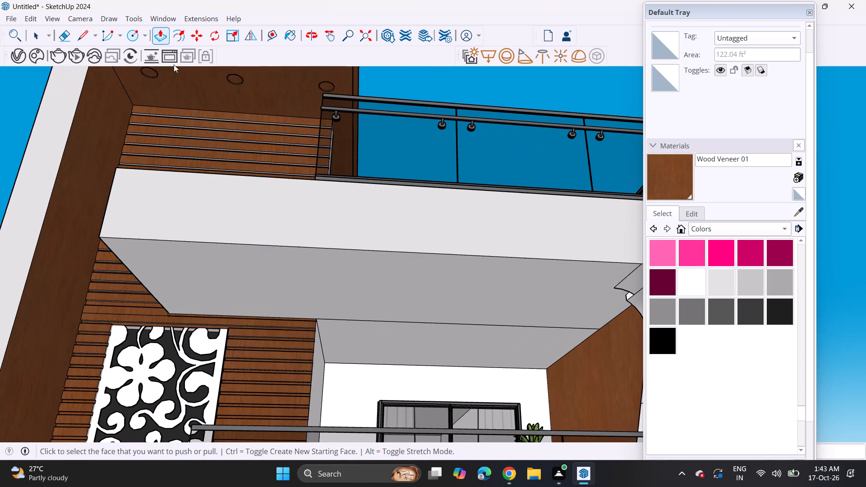
click(135, 39)
scroll(212, 273, up, 3)
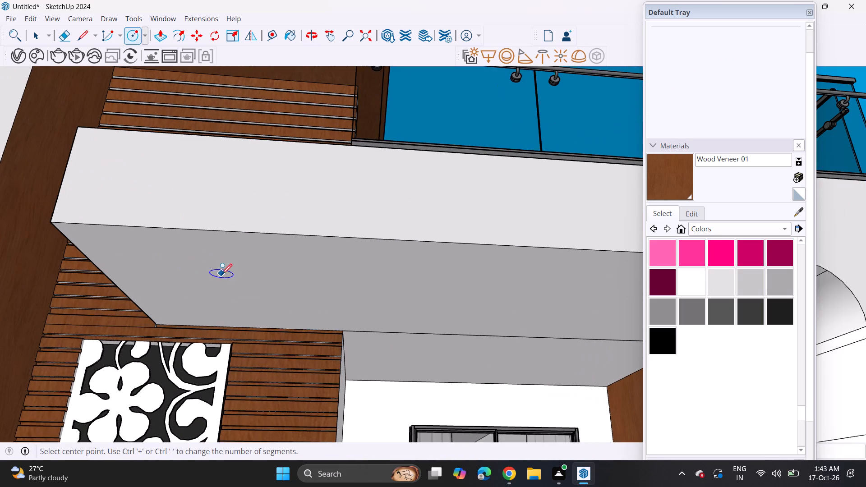
click(216, 285)
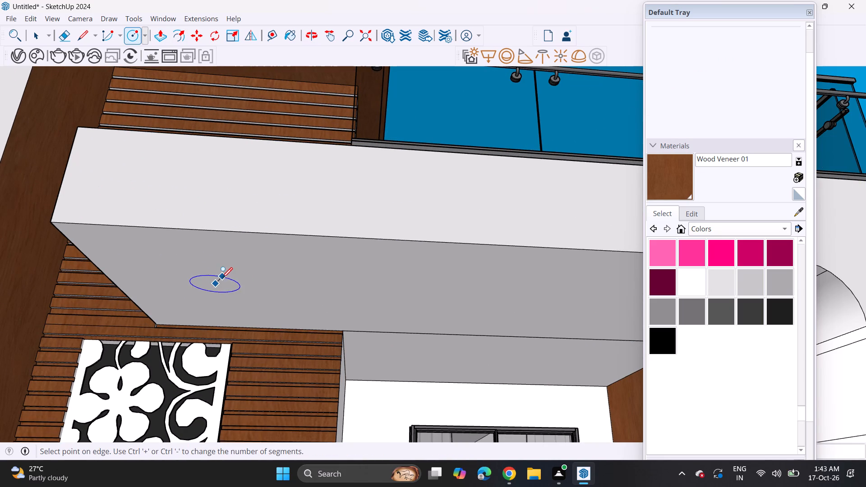
scroll(220, 279, up, 3)
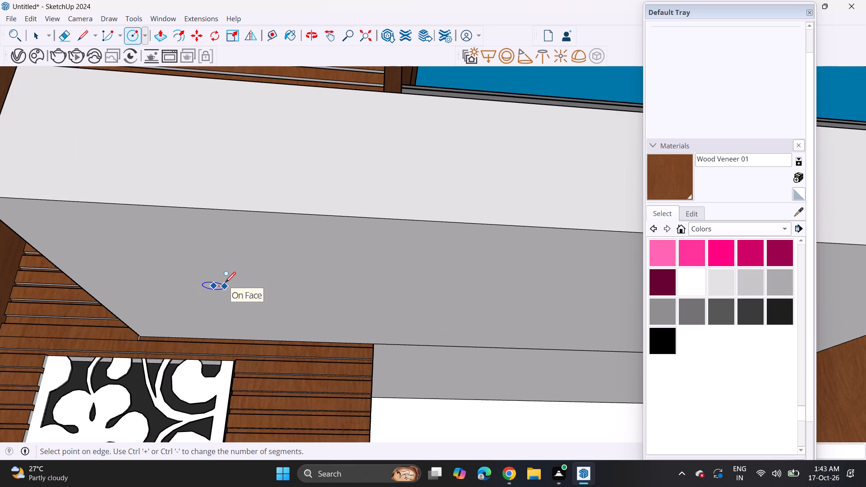
click(225, 279)
Copy the circle face three times along the slab's underside to make a row of four ending near the curved corner.
scroll(212, 279, down, 9)
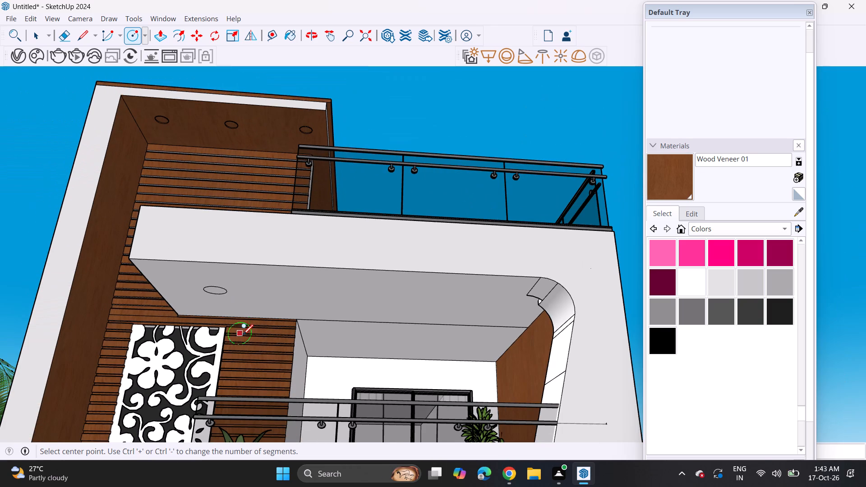
key(space)
double_click(217, 293)
scroll(217, 293, up, 3)
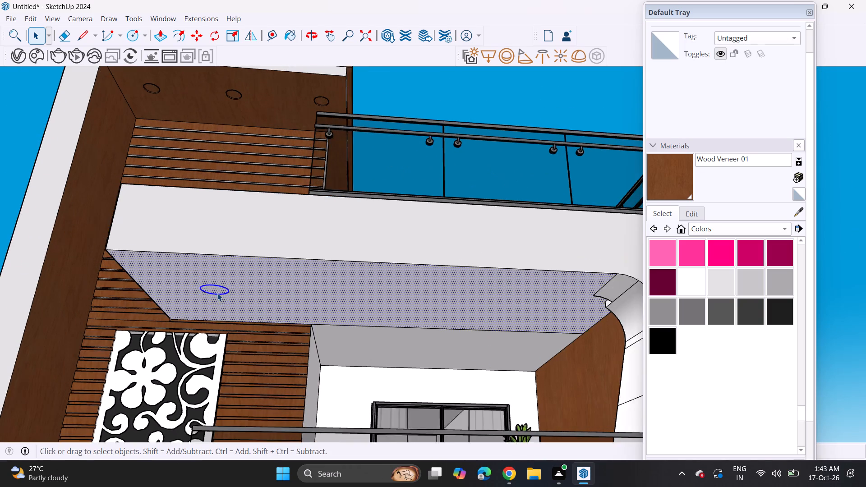
click(217, 293)
double_click(220, 289)
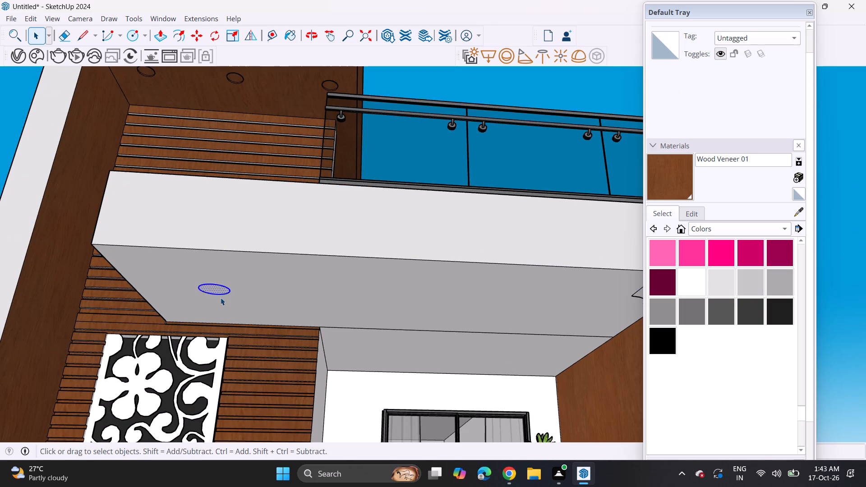
key(m)
click(203, 249)
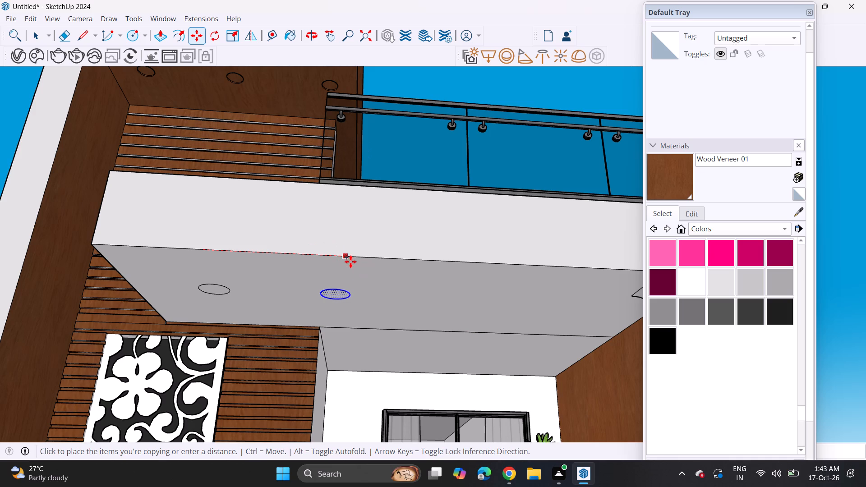
click(362, 262)
ctrl+click(364, 255)
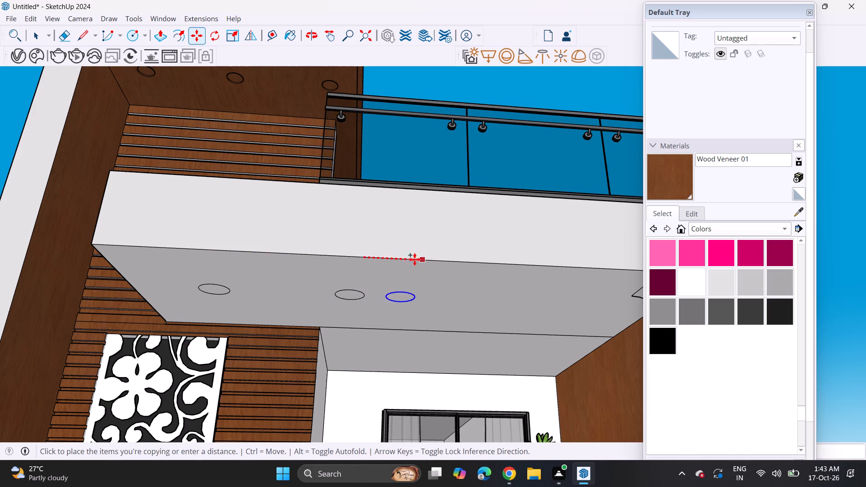
shift+middle_drag(396, 263, 313, 265)
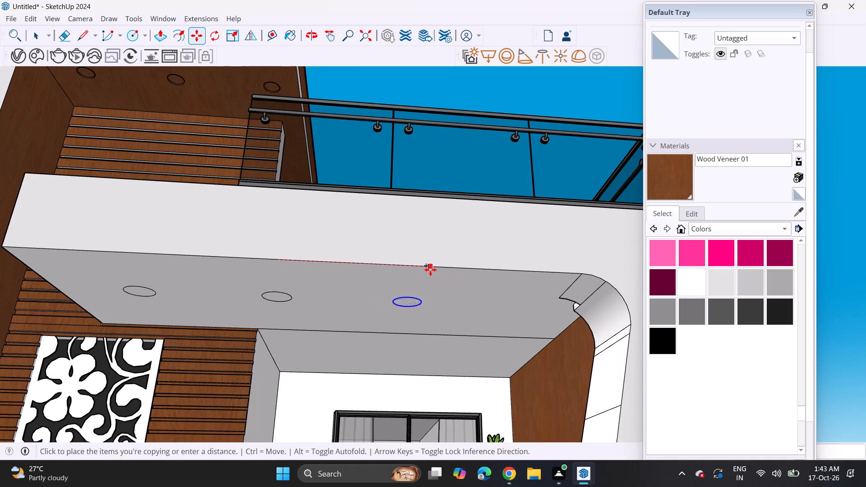
click(437, 270)
click(437, 266)
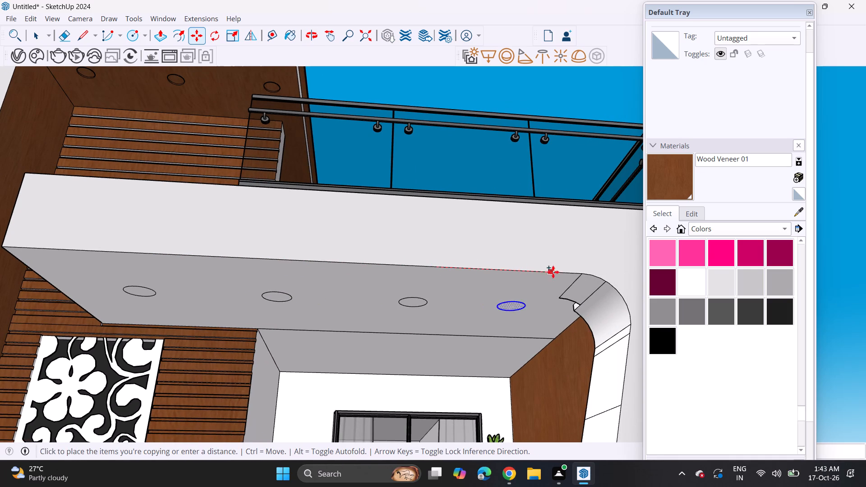
click(577, 275)
key(space)
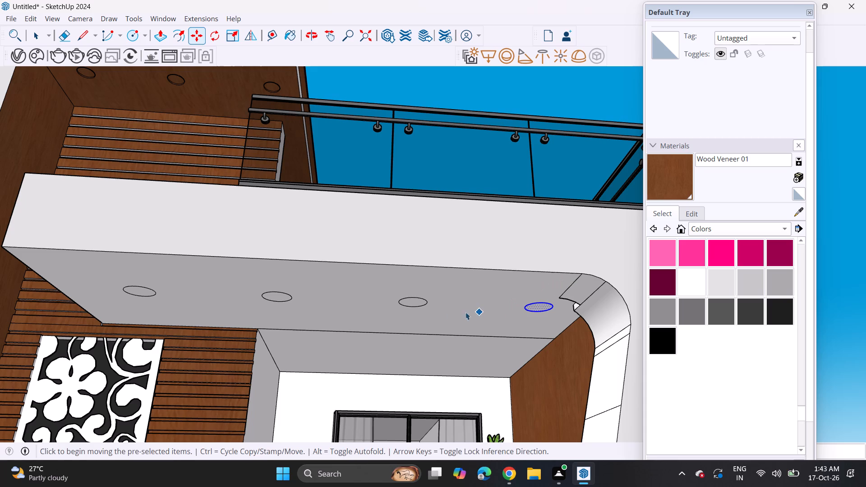
Push the four circles in the slab's underside slightly upward to form equal downlight recesses.
click(158, 32)
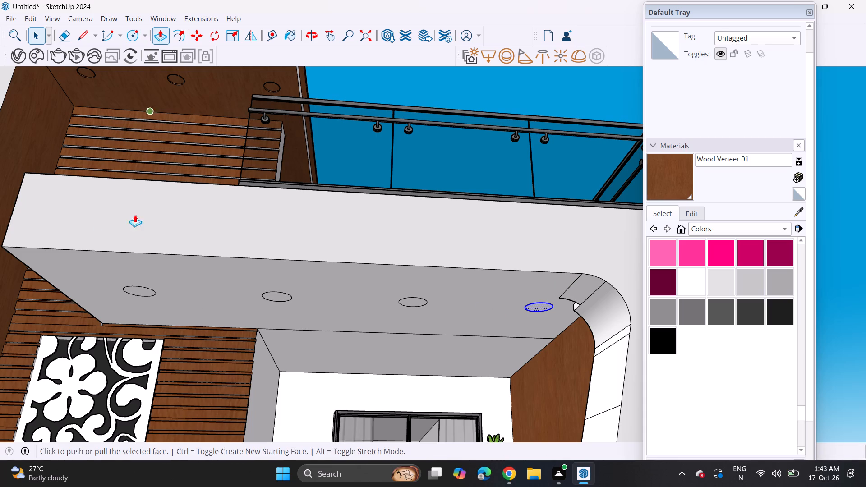
key(Escape)
click(135, 293)
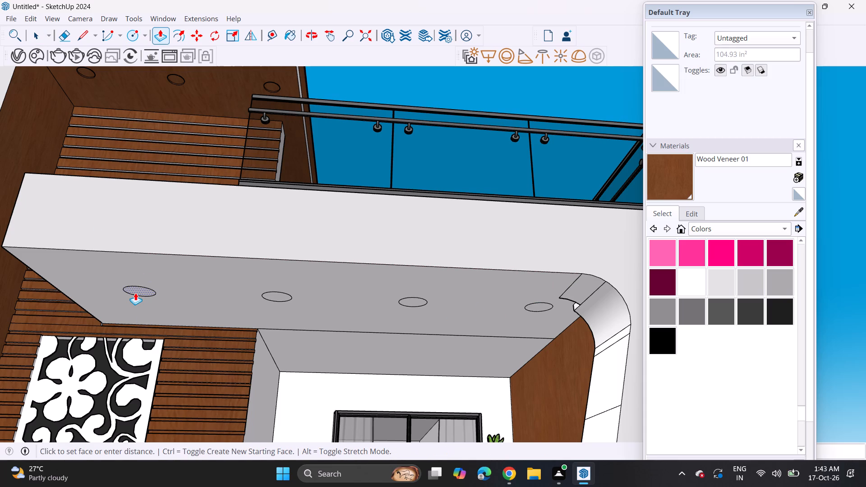
click(136, 291)
double_click(273, 294)
double_click(417, 303)
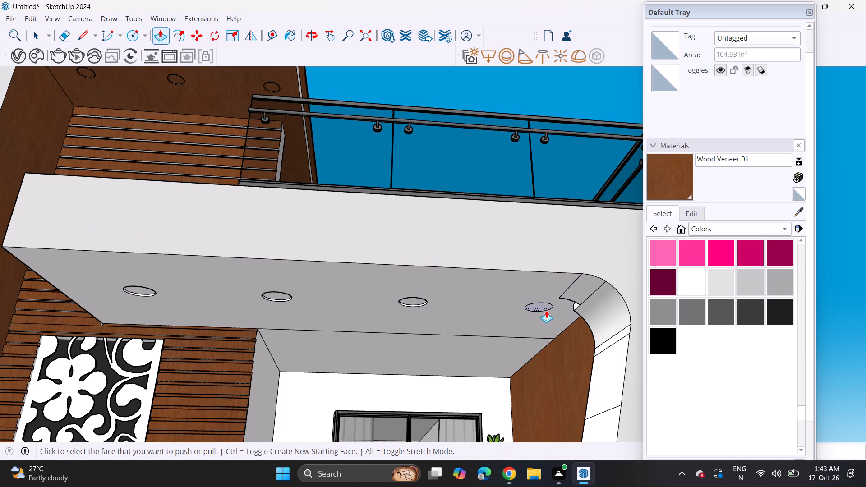
double_click(545, 308)
Draw a circle of about 1 ft² on the underside of the lower balcony slab, above the ground-floor entrance frame.
scroll(438, 323, down, 6)
shift+middle_drag(421, 335, 419, 332)
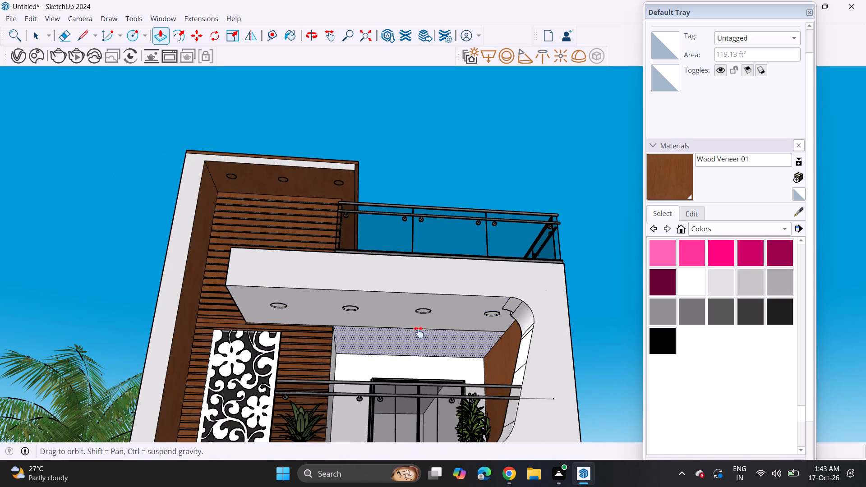
shift+middle_drag(419, 332, 358, 130)
shift+middle_drag(326, 215, 409, 209)
middle_drag(388, 231, 352, 226)
scroll(347, 220, up, 2)
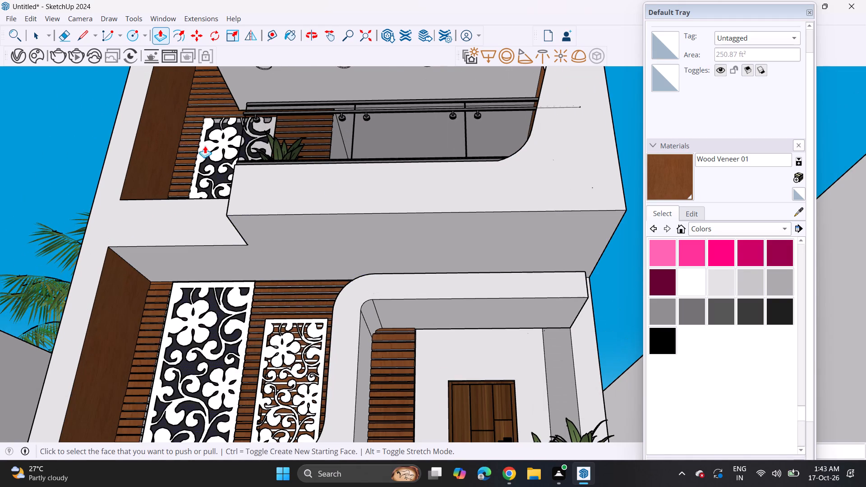
click(129, 38)
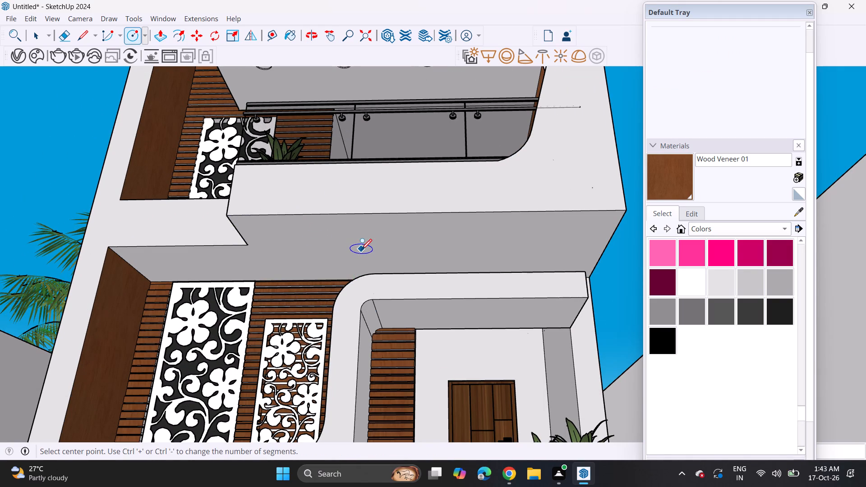
click(359, 244)
scroll(372, 240, up, 3)
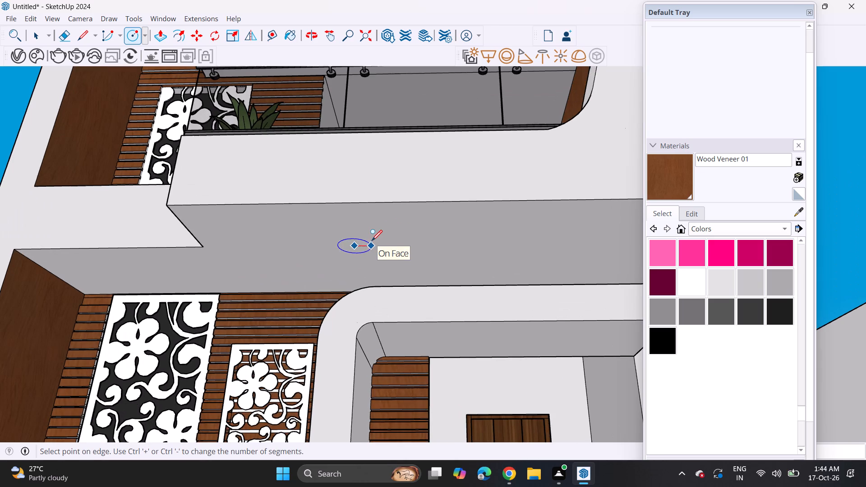
click(358, 237)
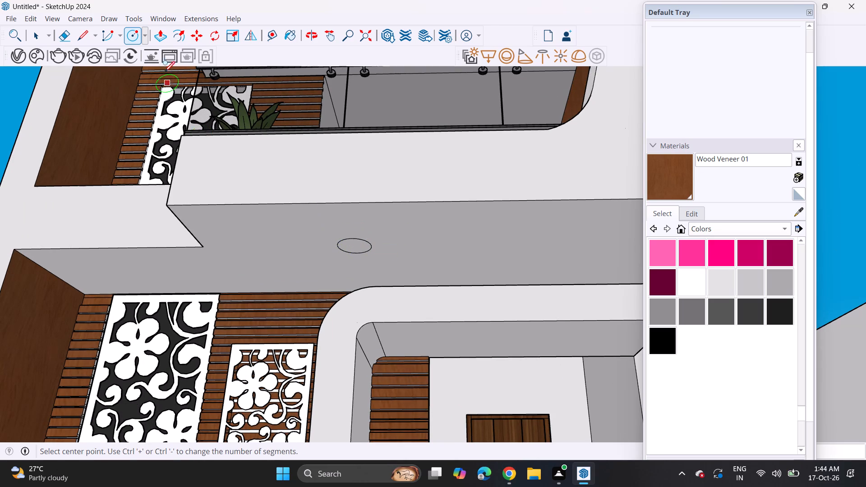
Push the circle in the lower balcony slab's underside slightly upward to form a downlight recess.
click(161, 44)
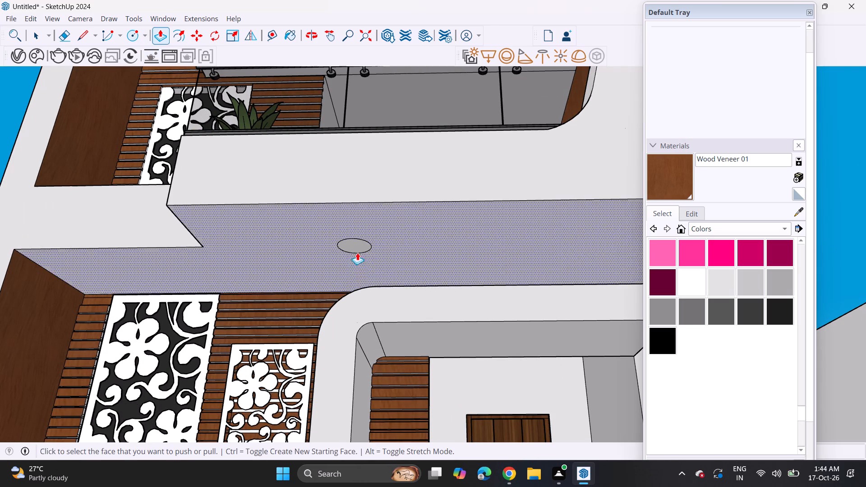
click(355, 241)
click(355, 237)
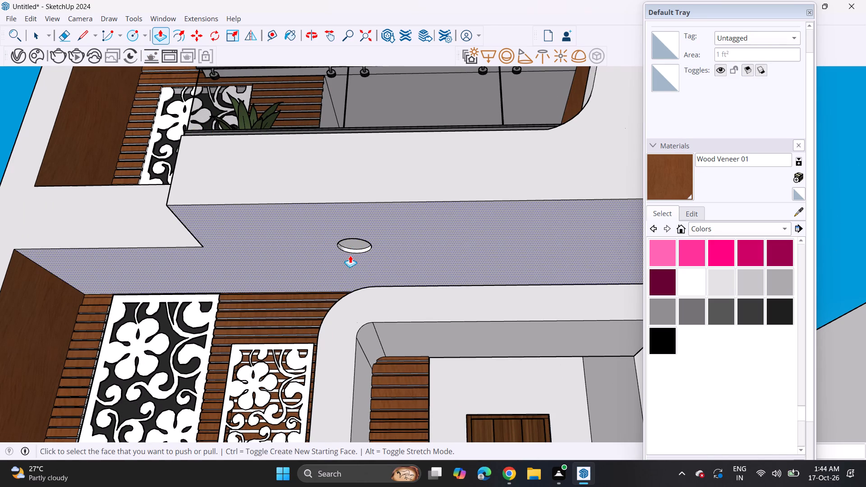
Draw a second circle on the lower balcony slab's underside, in line with the existing downlight recess above the entrance.
key(space)
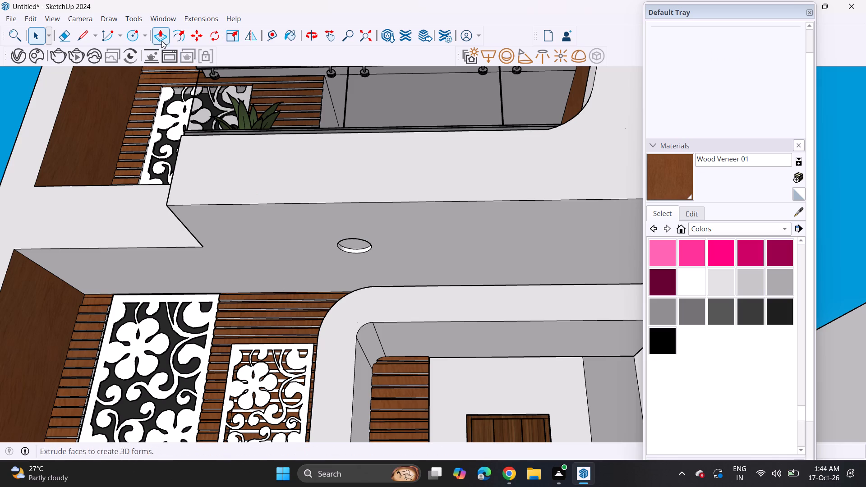
click(133, 41)
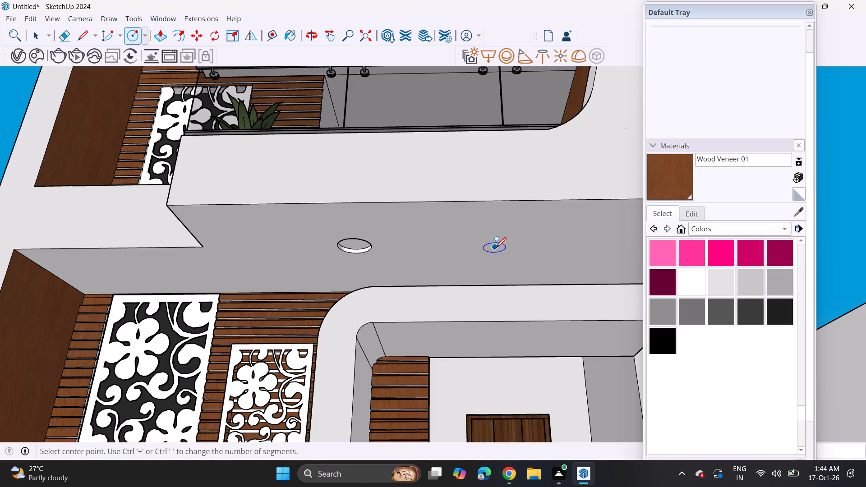
click(494, 243)
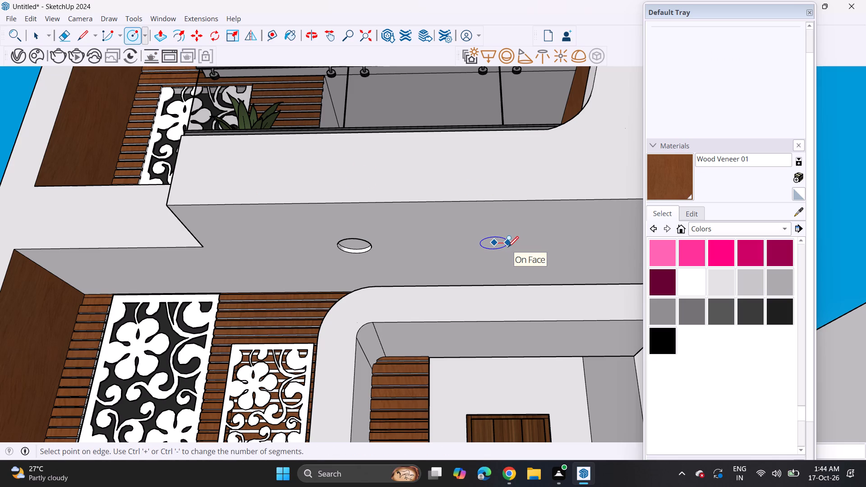
click(508, 246)
Copy the new circle face along the slab's underside towards its outer end to complete a row of three.
shift+middle_drag(496, 241, 337, 222)
key(space)
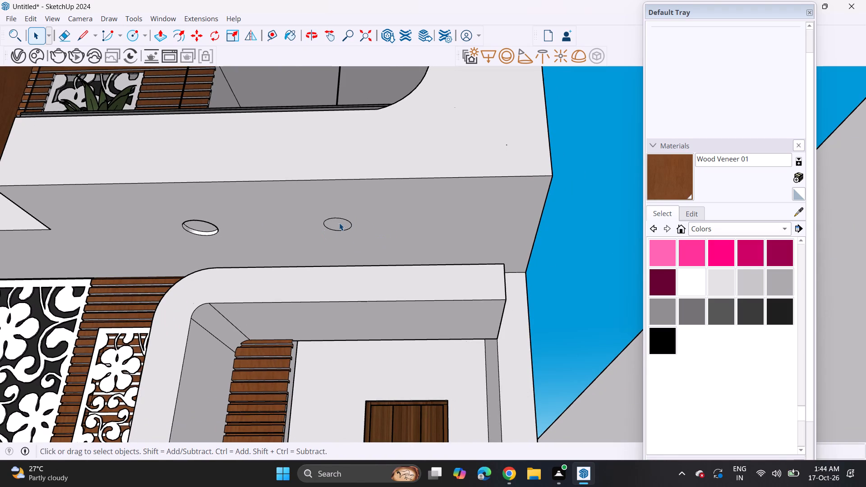
double_click(339, 223)
key(m)
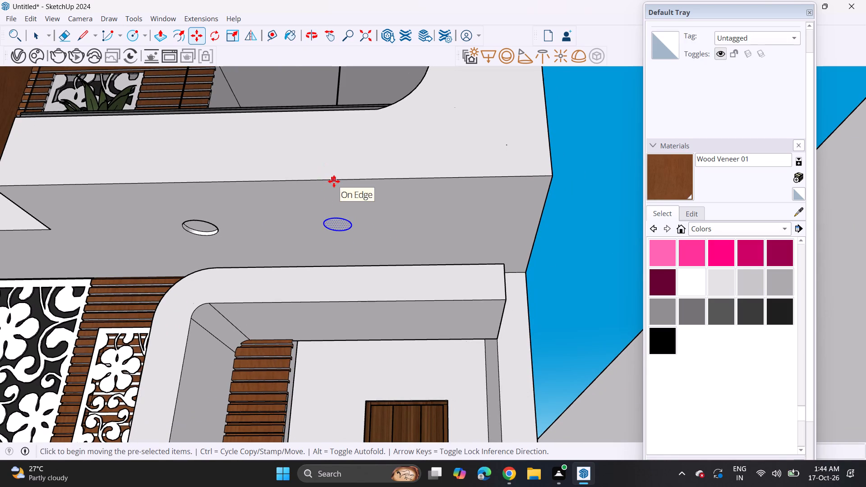
click(334, 181)
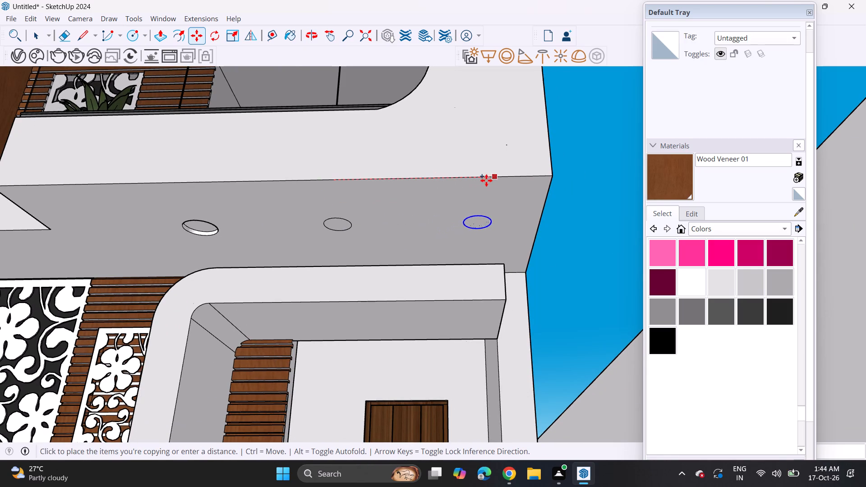
click(484, 180)
Push the two new circles in the lower balcony slab's underside to the same depth as the first downlight recess.
click(159, 36)
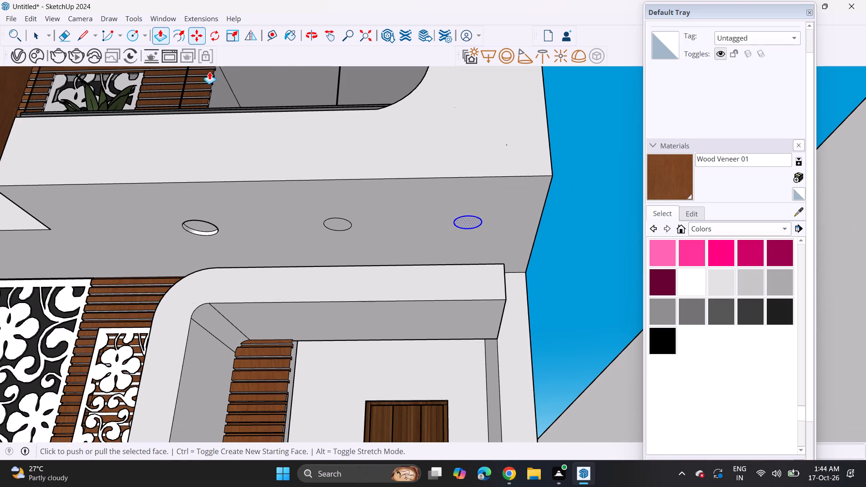
key(Escape)
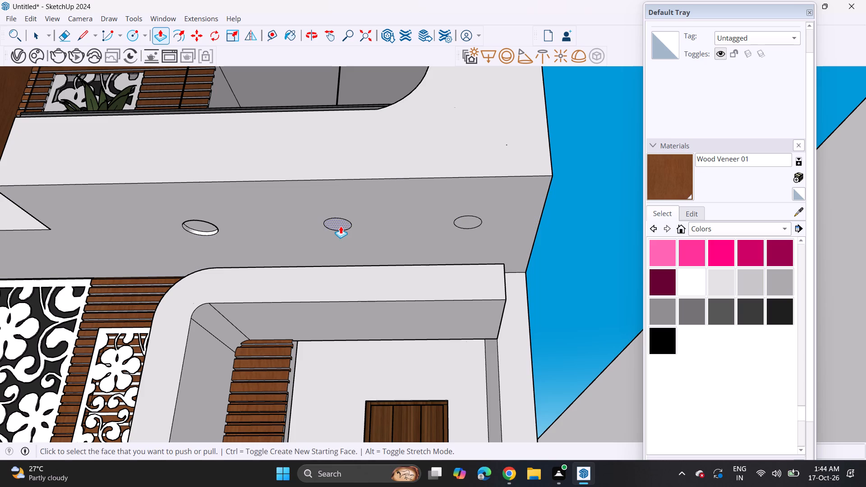
double_click(341, 226)
click(463, 226)
click(463, 226)
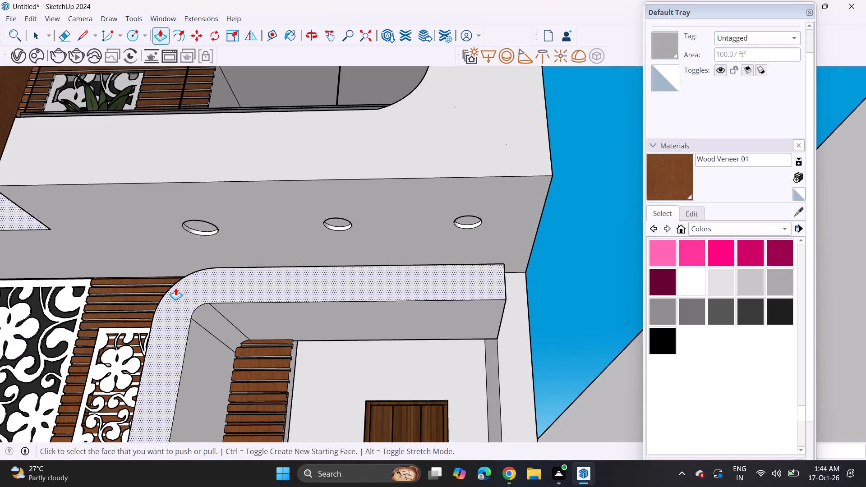
Import the Spot+Bela wall light from Downloads and place it on the wood slats beside the entrance door.
scroll(178, 291, down, 6)
middle_drag(203, 284, 225, 294)
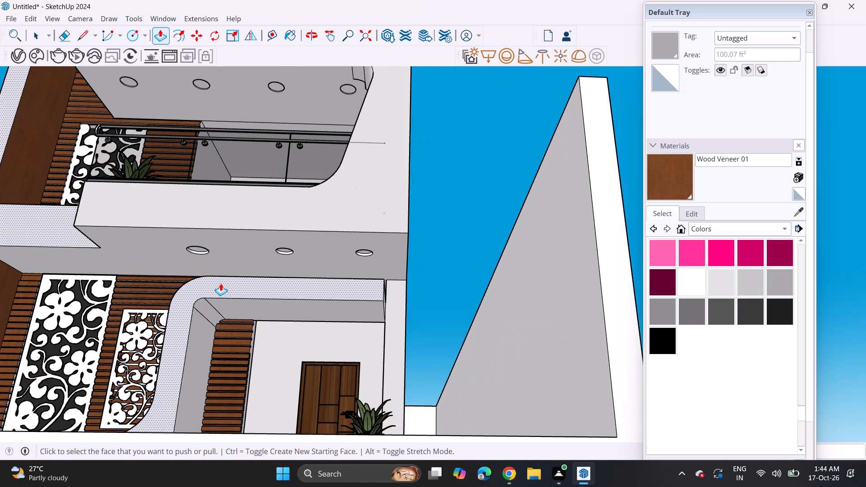
shift+middle_drag(213, 273, 357, 326)
scroll(346, 297, down, 3)
middle_drag(362, 273, 364, 322)
scroll(350, 310, down, 4)
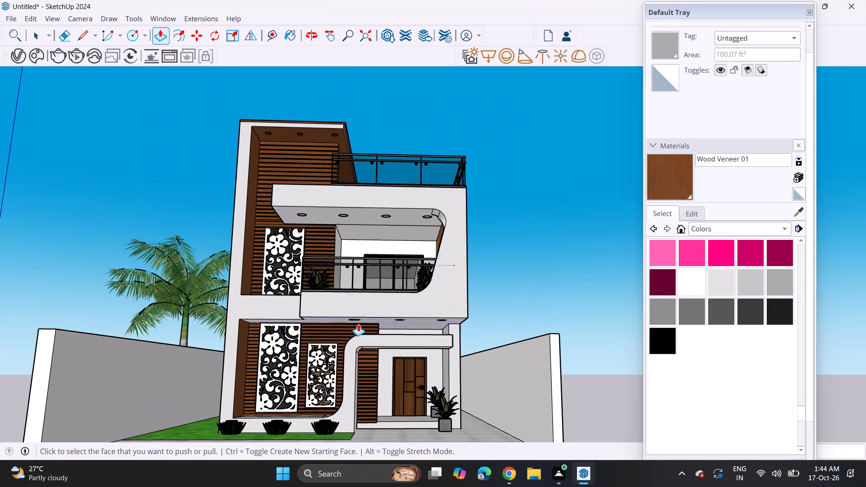
click(10, 19)
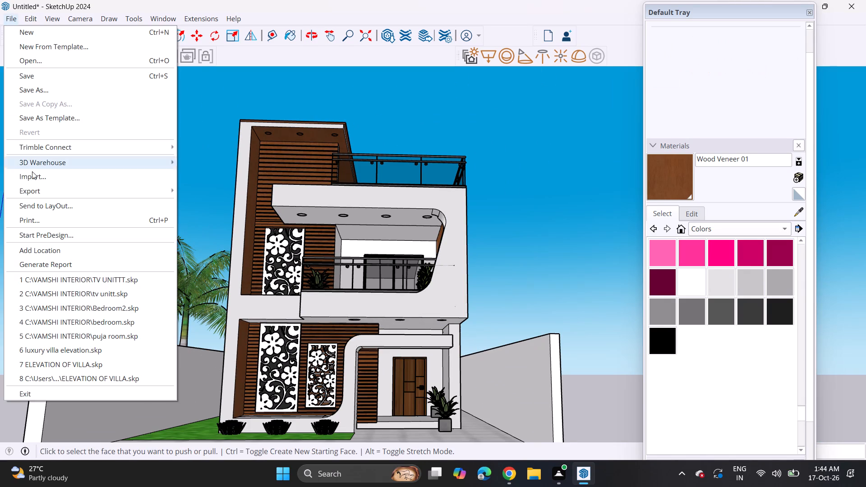
click(38, 173)
scroll(177, 174, down, 2)
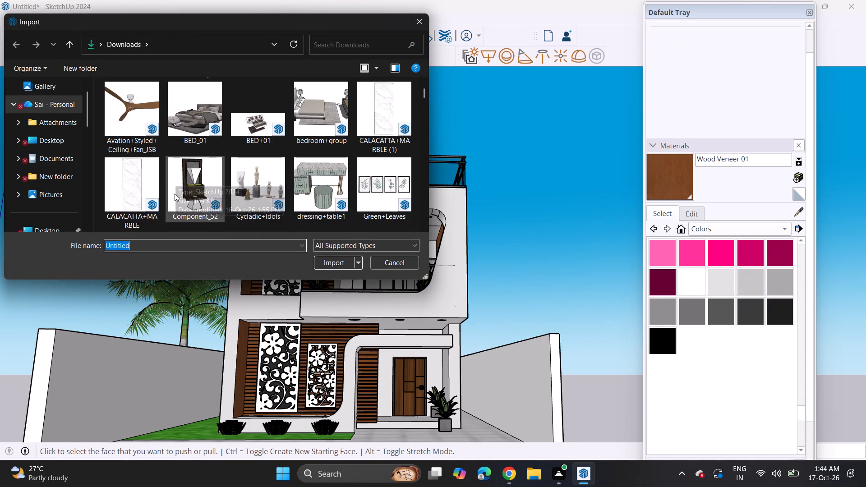
scroll(183, 183, down, 1)
scroll(235, 156, down, 2)
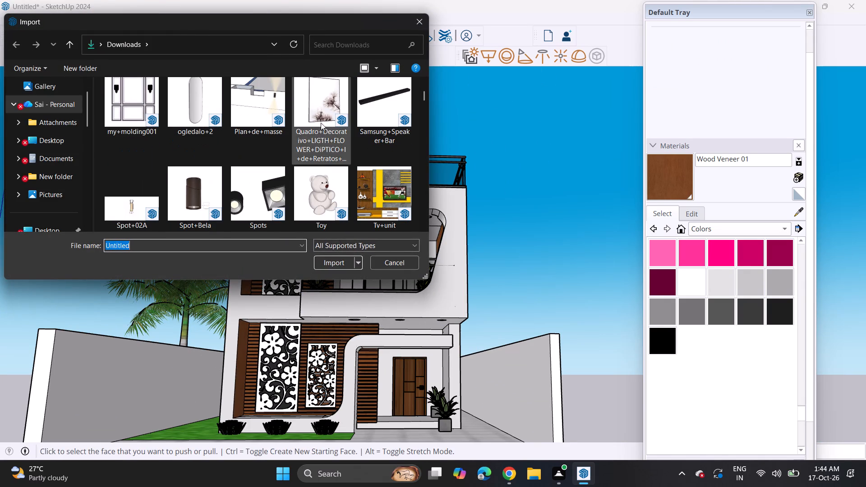
click(189, 191)
click(341, 260)
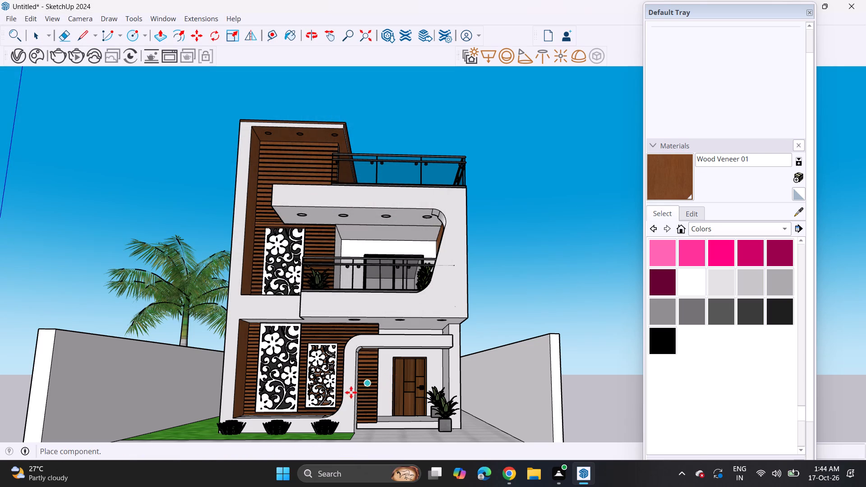
scroll(348, 391, up, 3)
scroll(379, 371, up, 7)
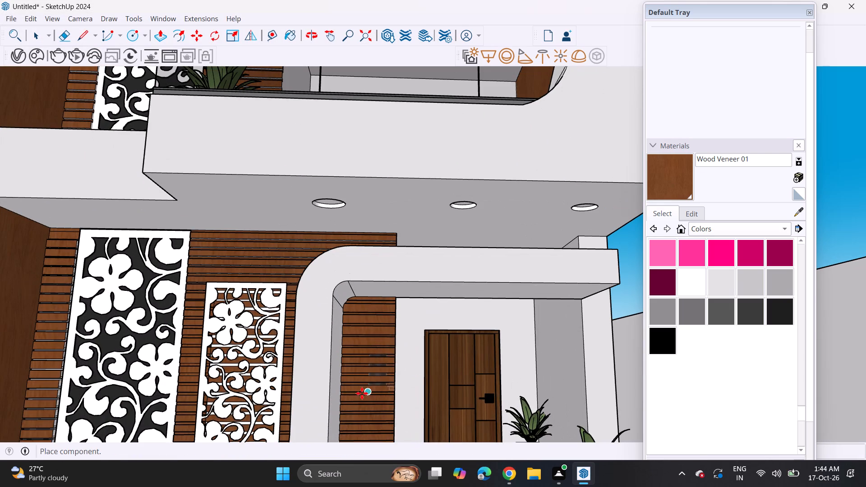
click(359, 400)
Move the wall light outwards so it sits on the front face of the entrance slats.
middle_drag(395, 386, 220, 422)
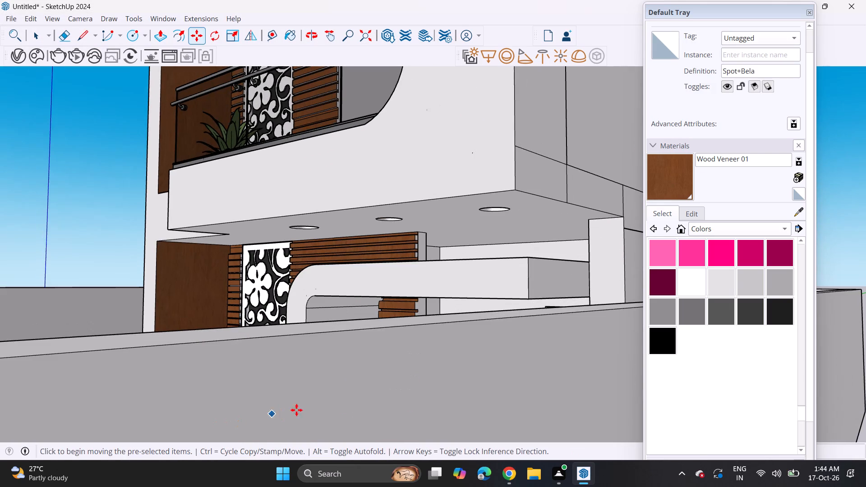
middle_drag(348, 350, 378, 405)
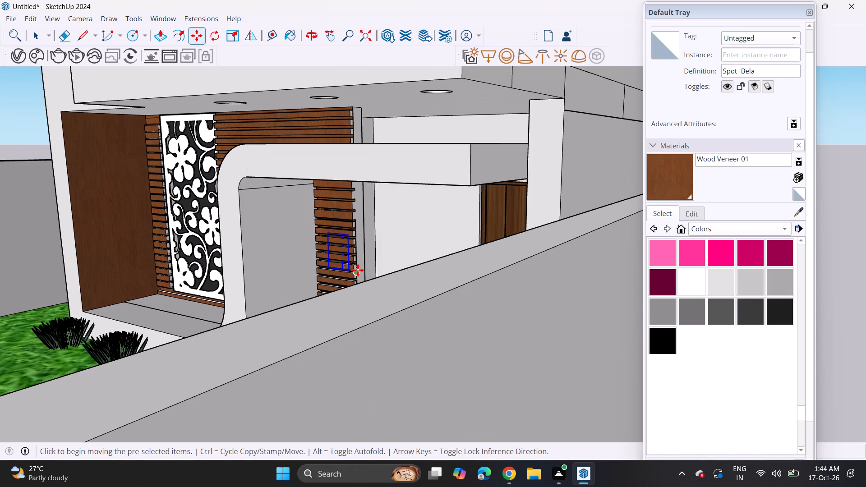
click(359, 266)
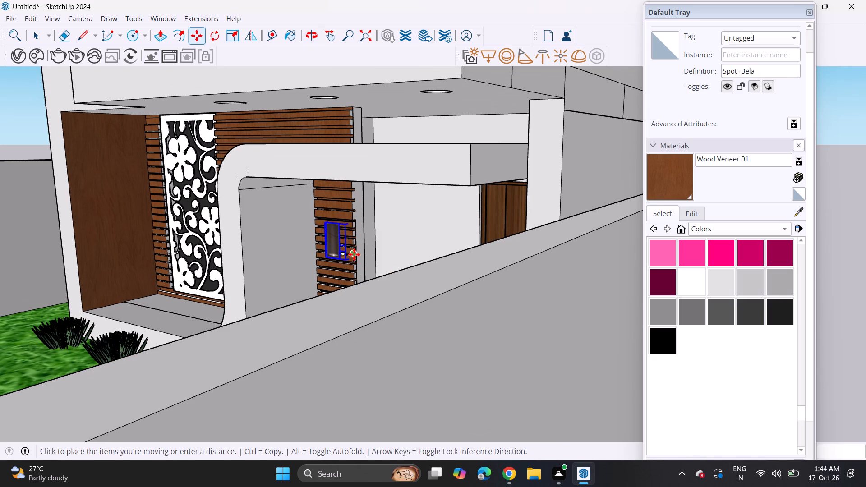
click(347, 246)
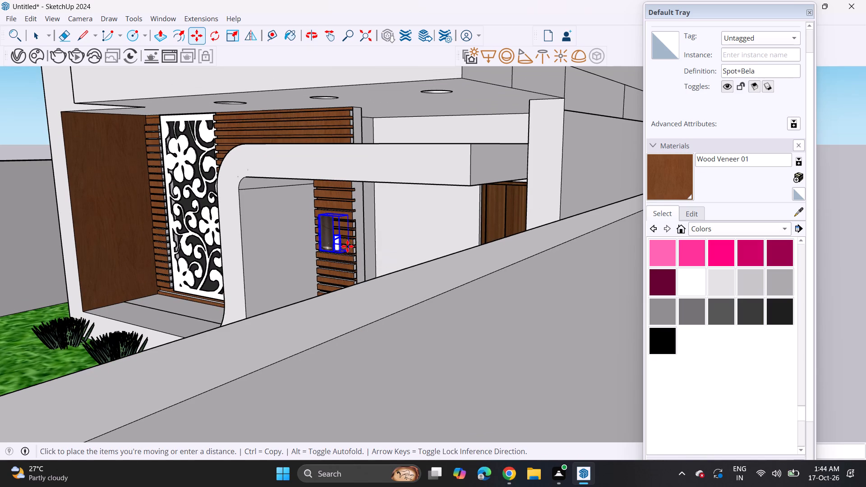
middle_drag(284, 263, 423, 243)
scroll(414, 238, down, 8)
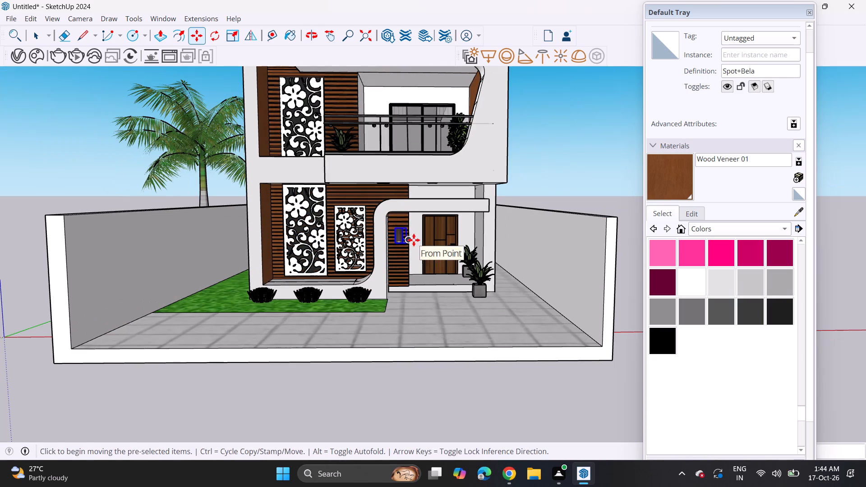
key(space)
click(546, 169)
Scale the wall light down uniformly to a little over half its size on the entrance slats.
scroll(399, 218, up, 2)
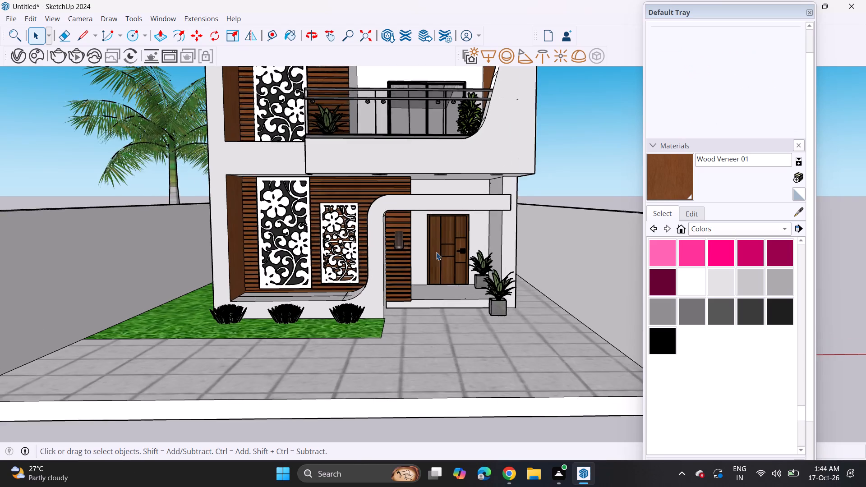
scroll(434, 251, up, 5)
scroll(397, 237, up, 9)
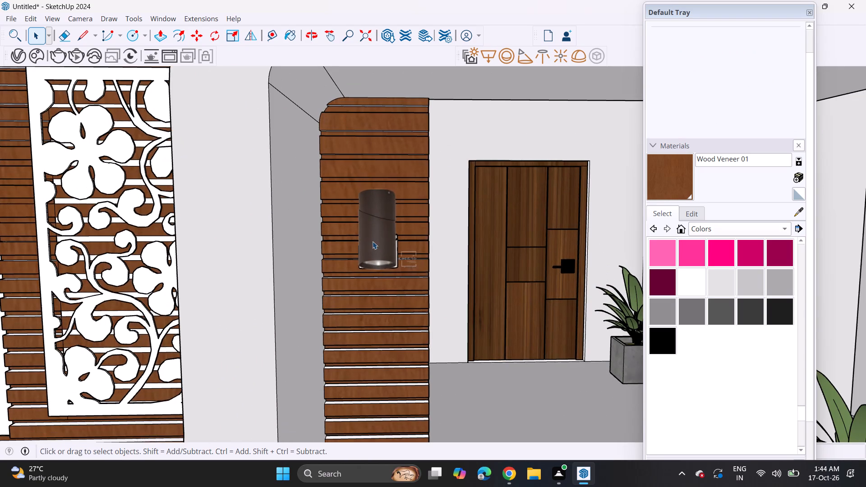
click(373, 241)
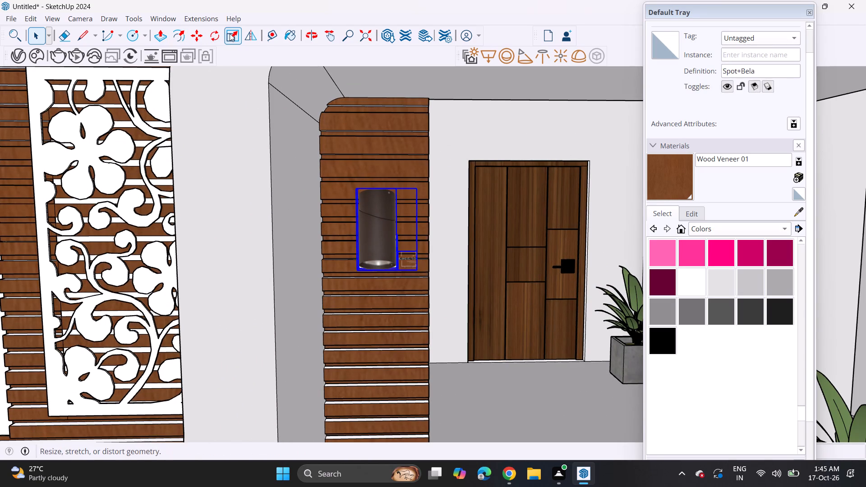
click(230, 33)
click(359, 187)
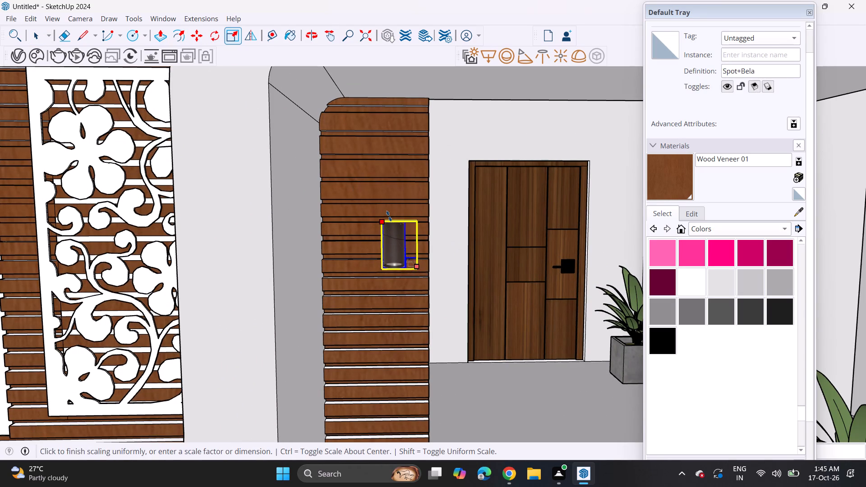
click(389, 216)
scroll(327, 223, down, 16)
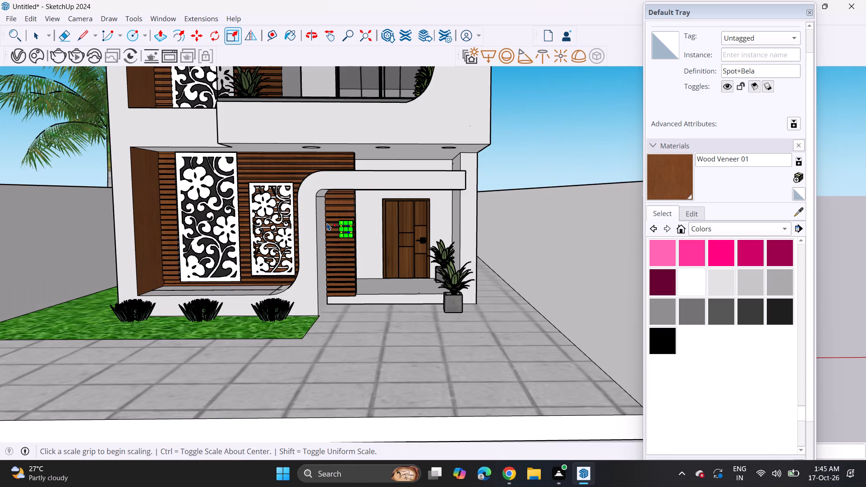
key(space)
click(473, 165)
Copy the lowest entrance slat's front face downward twice at matching spacing to cover the white plinth to the ground.
shift+middle_drag(391, 215, 449, 283)
scroll(447, 263, down, 3)
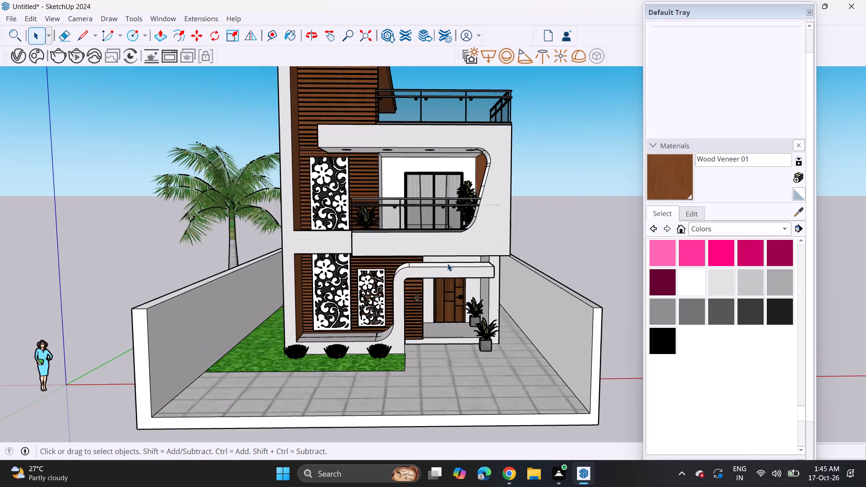
middle_drag(462, 295, 463, 250)
scroll(461, 253, up, 1)
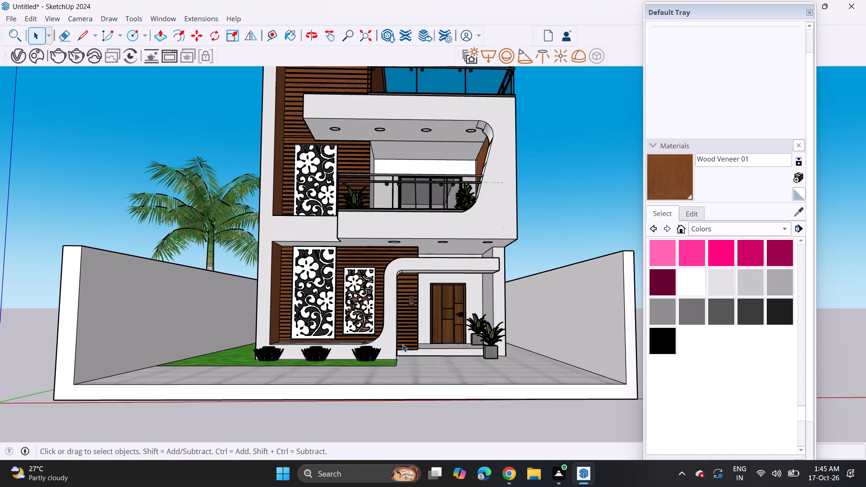
scroll(432, 359, up, 17)
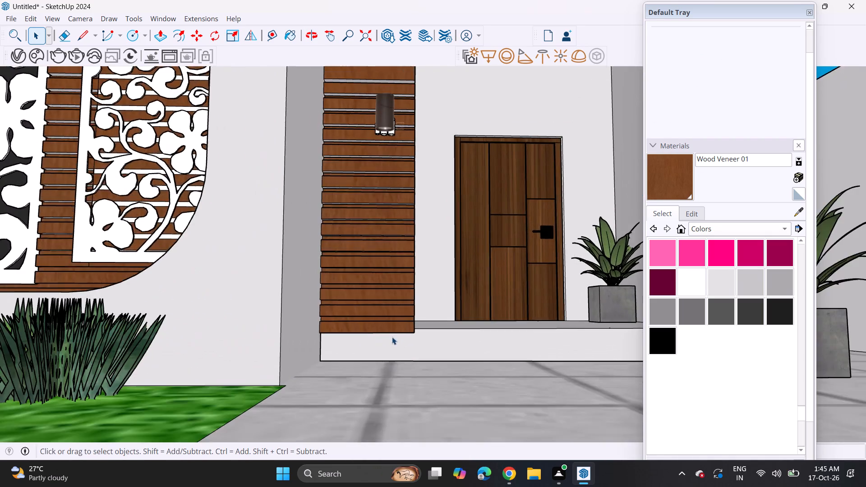
scroll(392, 337, up, 2)
middle_drag(410, 327, 321, 317)
scroll(373, 321, up, 3)
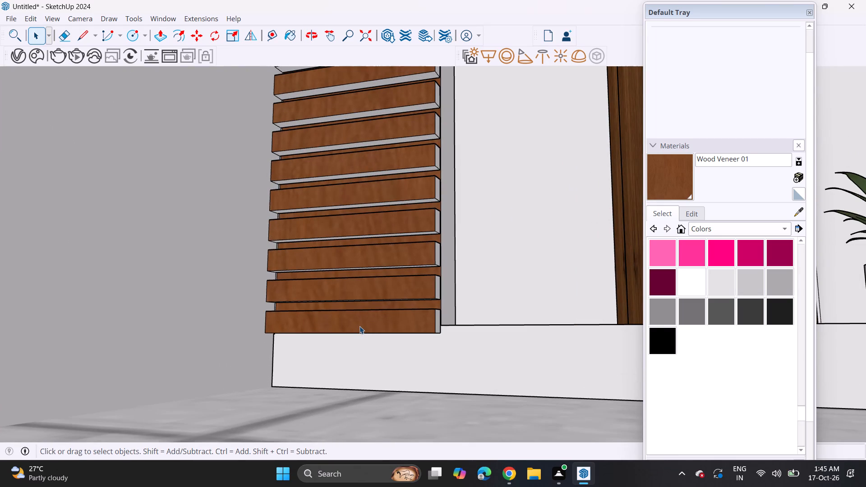
double_click(359, 326)
key(m)
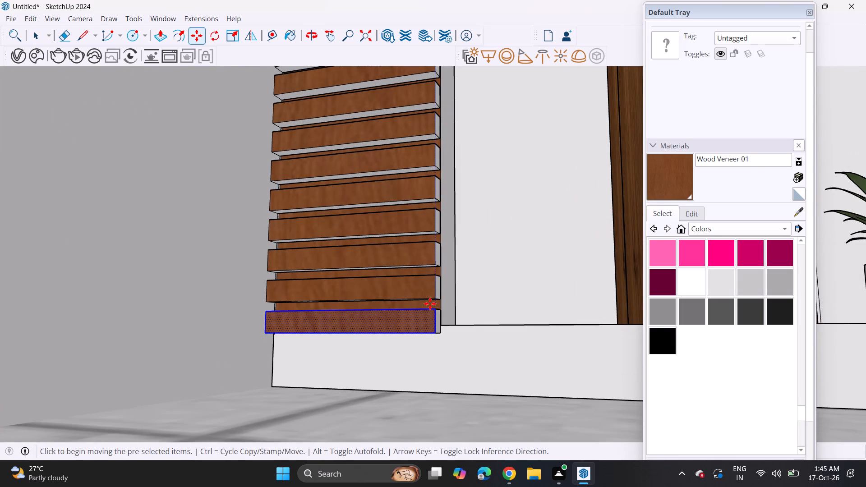
click(437, 309)
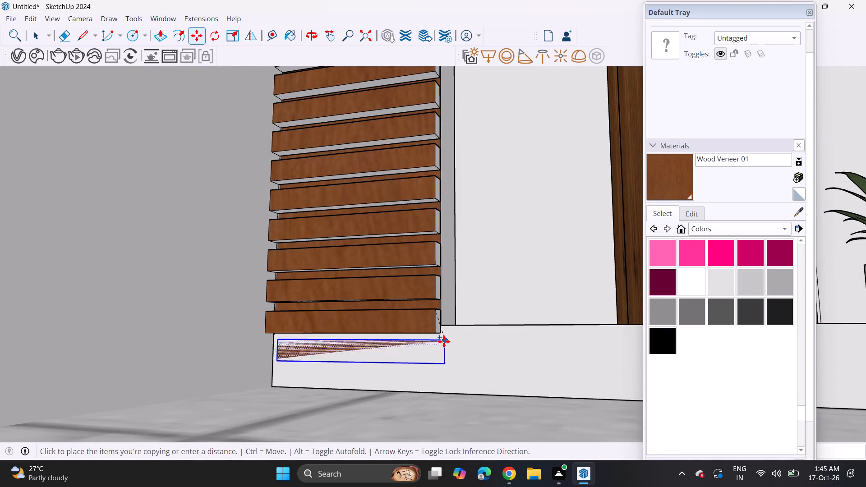
click(438, 340)
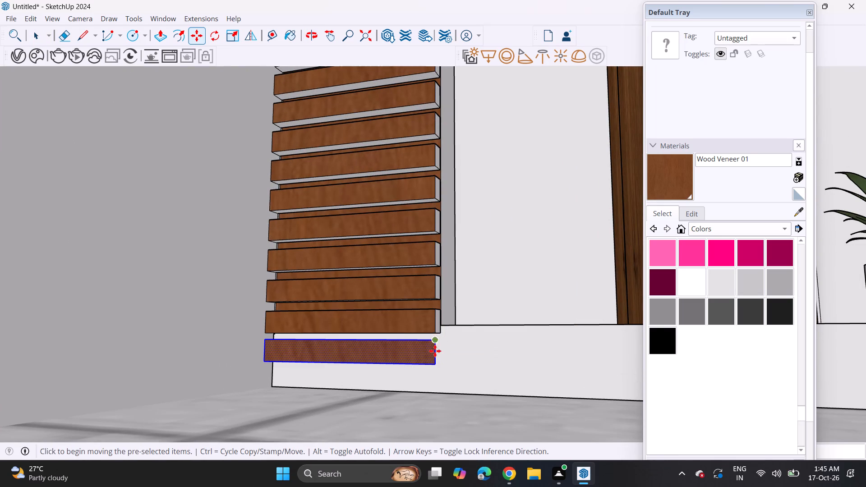
click(436, 338)
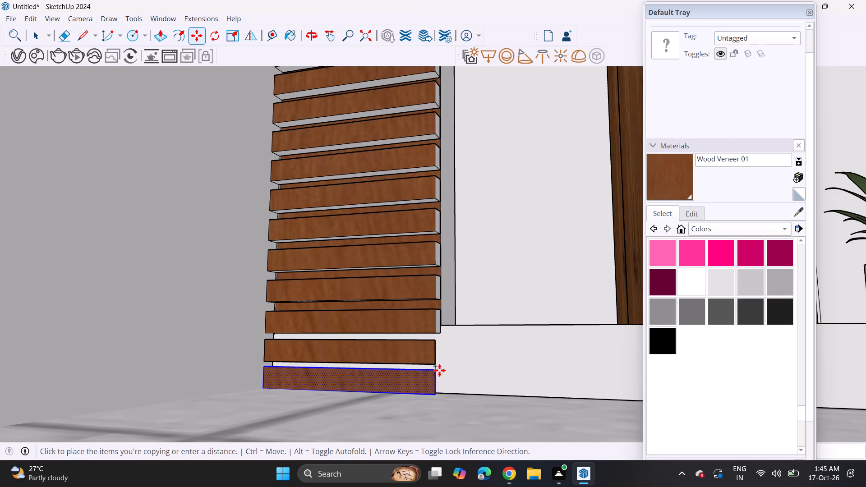
click(439, 368)
middle_drag(442, 370, 395, 383)
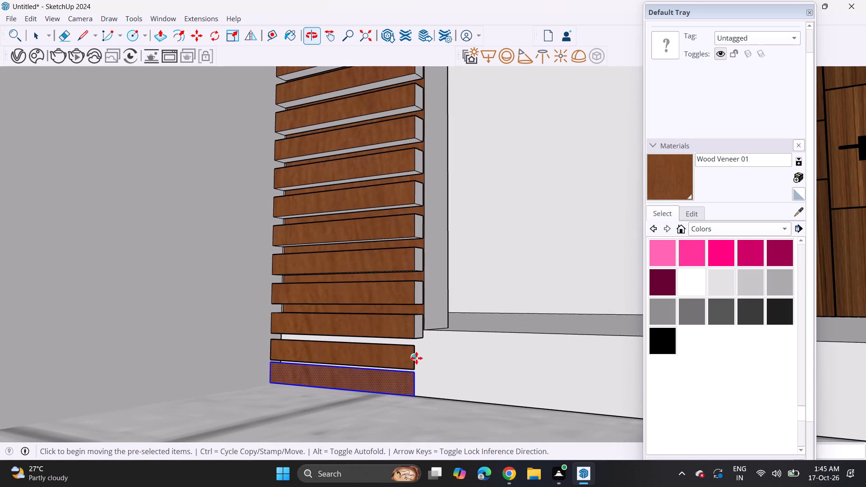
Move the upper of the two copied slat faces slightly upward, closer to the slat above, keeping its end aligned with the others.
click(410, 350)
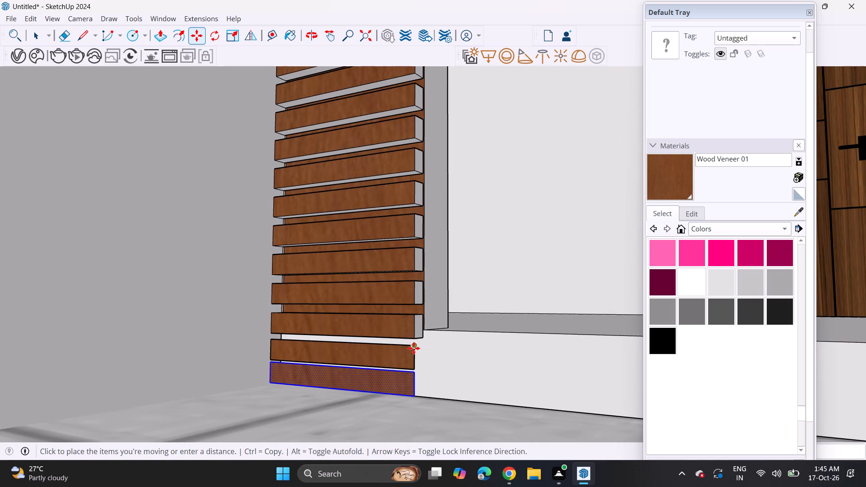
key(space)
double_click(406, 351)
key(m)
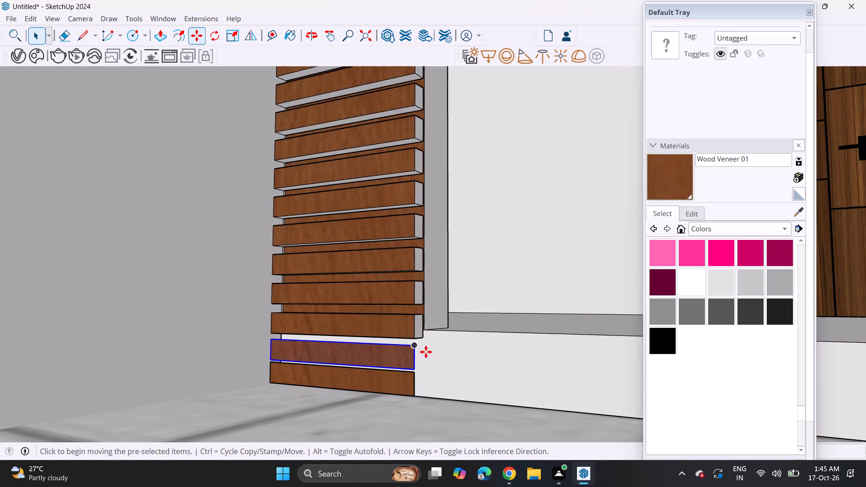
click(415, 348)
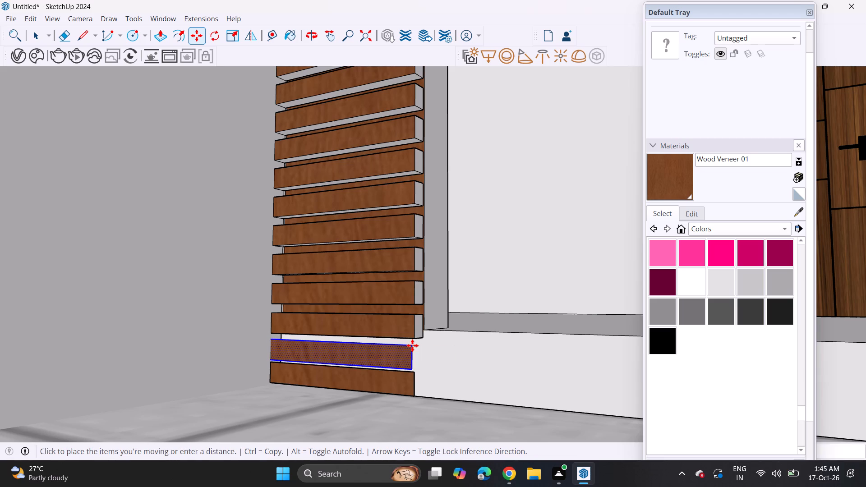
scroll(413, 345, up, 8)
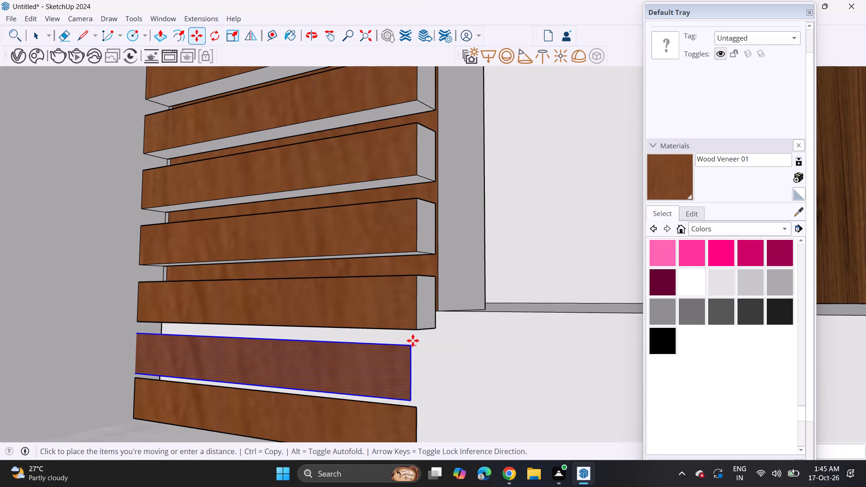
click(419, 337)
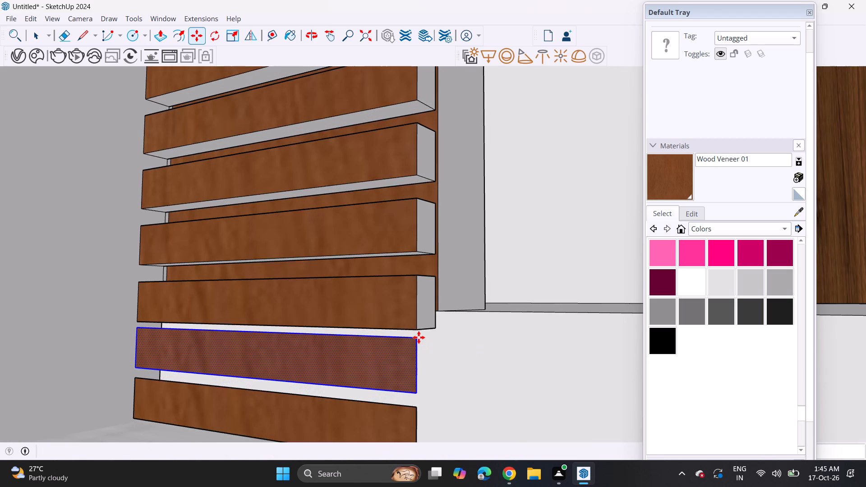
Push/Pull the two copied slat faces back to the plinth to give them the same depth as the other slats.
click(166, 37)
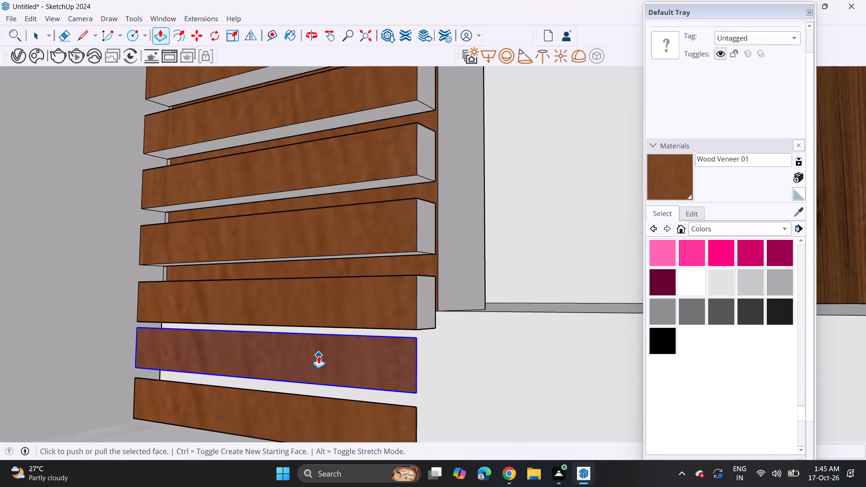
key(Escape)
click(323, 364)
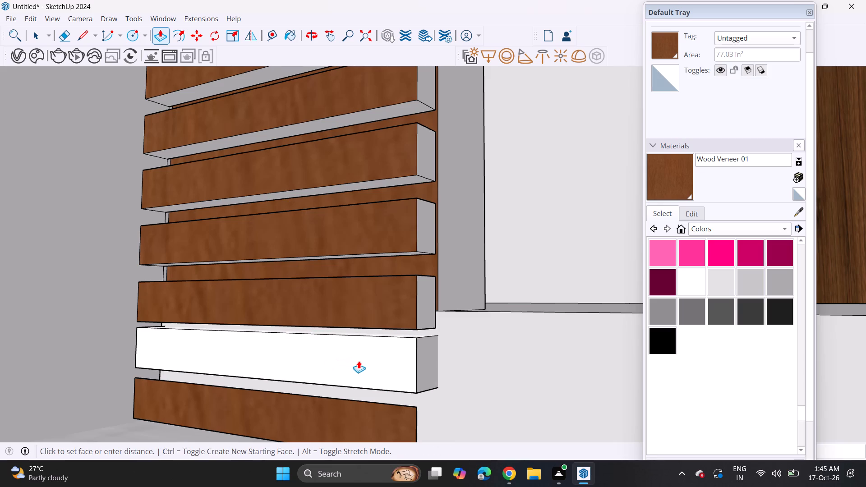
click(359, 361)
click(329, 405)
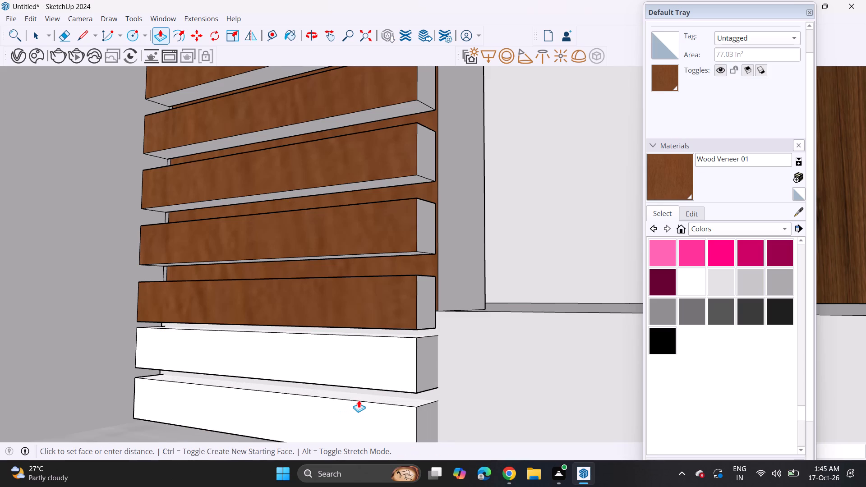
click(359, 400)
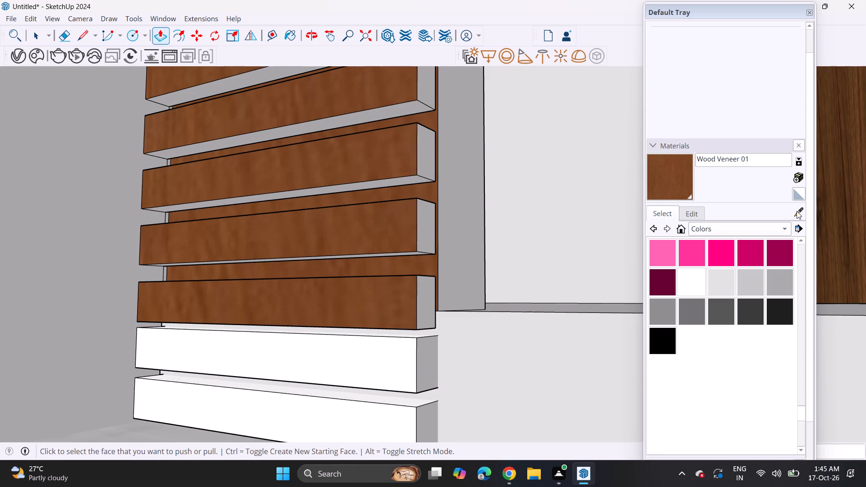
Sample Wood Veneer 01 from an existing slat and paint the fronts and ends of the two new bottom slats.
click(797, 211)
click(402, 304)
click(396, 349)
click(369, 418)
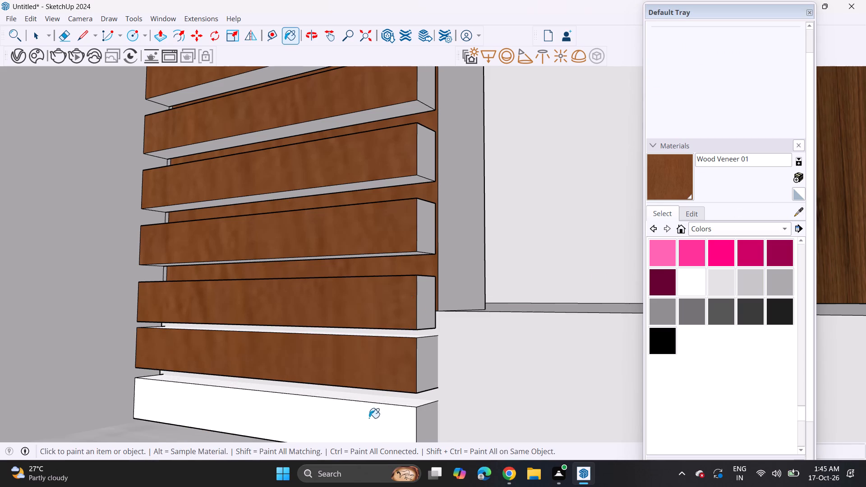
click(411, 398)
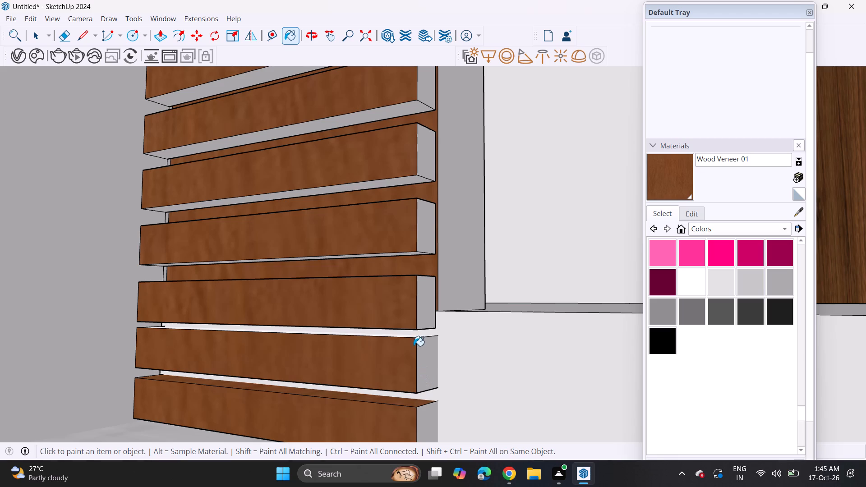
click(421, 320)
click(427, 365)
click(428, 418)
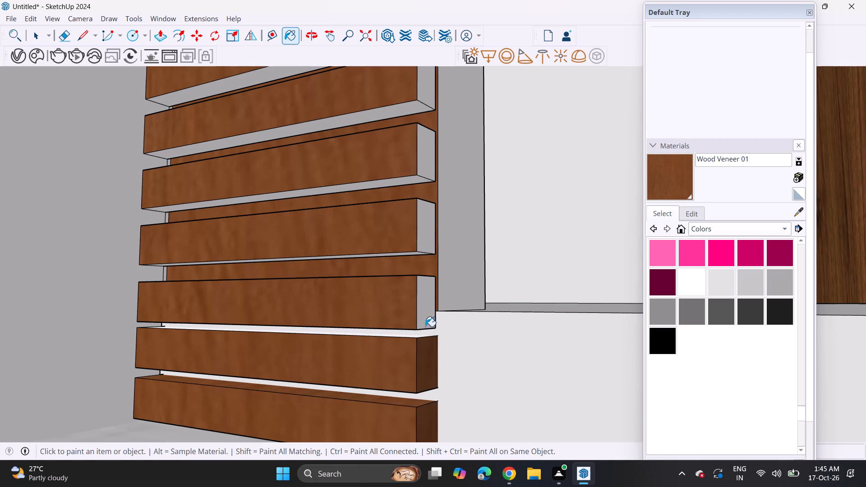
Paint the ends and undersides of the lower entrance slats and the side of their backing panel with Wood Veneer 01.
drag(416, 312, 420, 303)
click(427, 287)
click(413, 253)
click(424, 241)
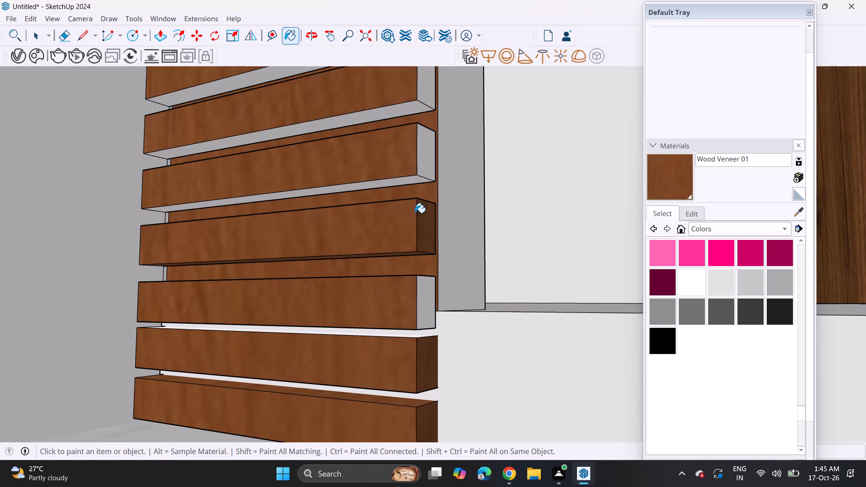
click(423, 167)
click(407, 181)
click(387, 115)
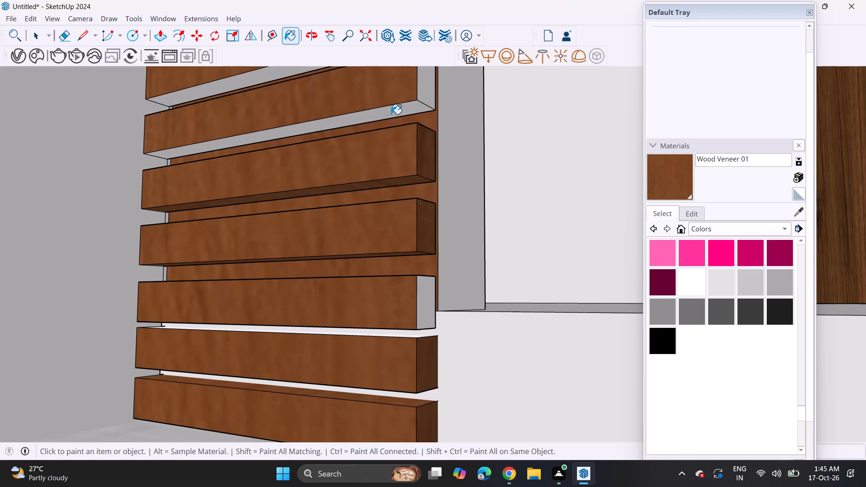
click(428, 89)
scroll(460, 188, down, 3)
click(461, 198)
scroll(445, 188, down, 5)
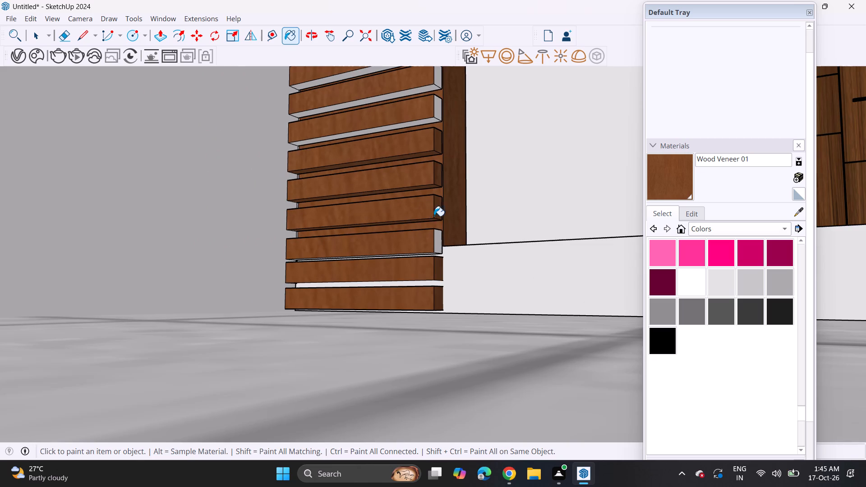
click(434, 245)
click(441, 247)
click(439, 243)
Paint the bare end faces of the mid-height entrance slats below the wall light with Wood Veneer 01.
middle_drag(425, 246, 474, 296)
scroll(457, 246, down, 6)
middle_drag(447, 234, 240, 294)
scroll(235, 258, down, 3)
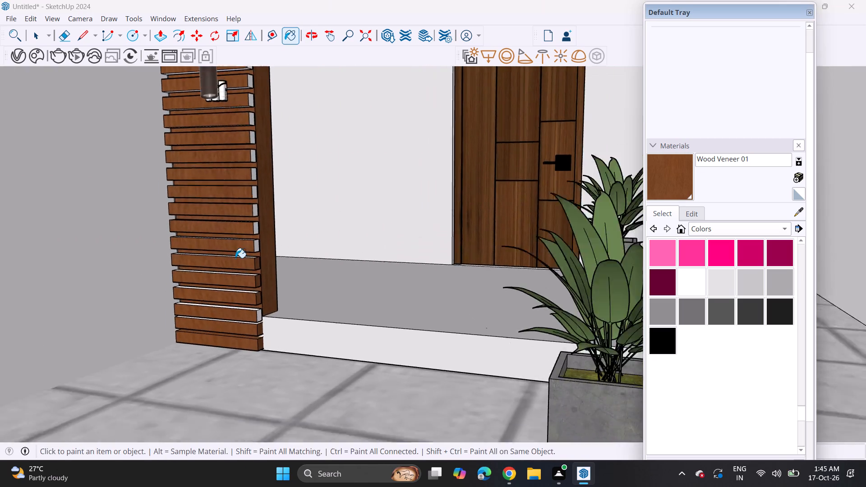
scroll(235, 258, down, 1)
middle_drag(244, 257, 333, 252)
middle_drag(300, 243, 235, 264)
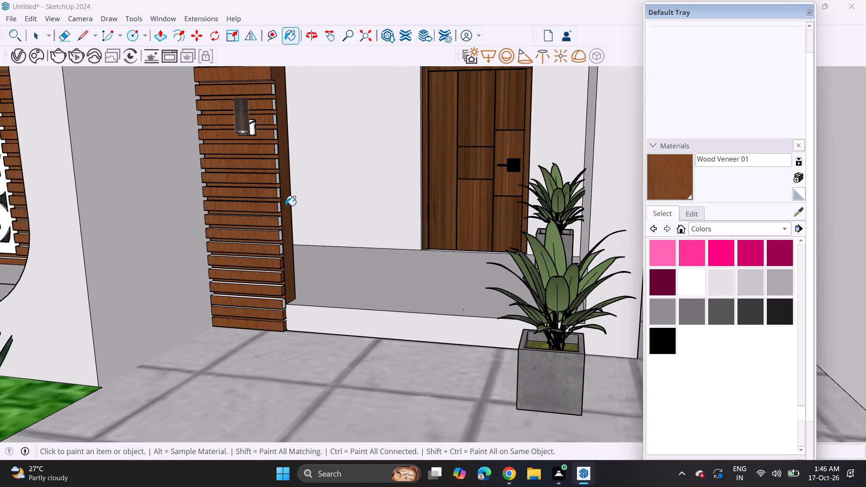
scroll(278, 215, up, 13)
click(276, 281)
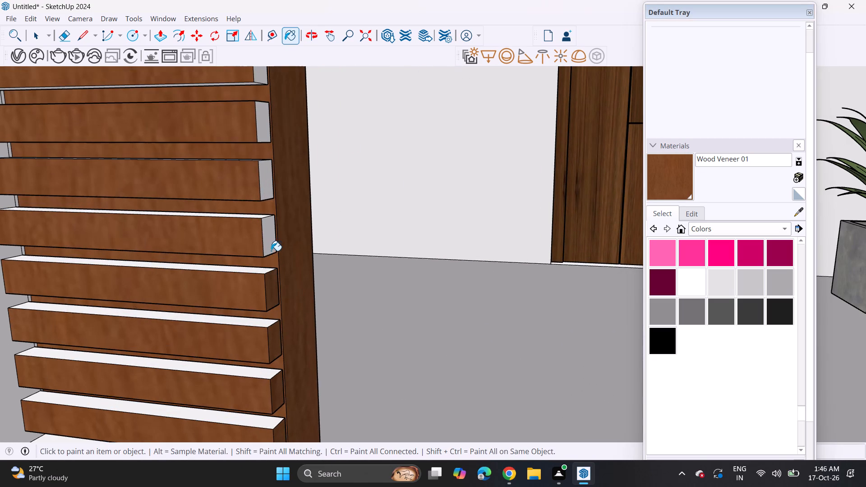
drag(271, 251, 270, 246)
click(266, 188)
click(260, 129)
Continue painting Wood Veneer 01 on the bare slat end faces upward, past the wall light.
scroll(262, 139, down, 2)
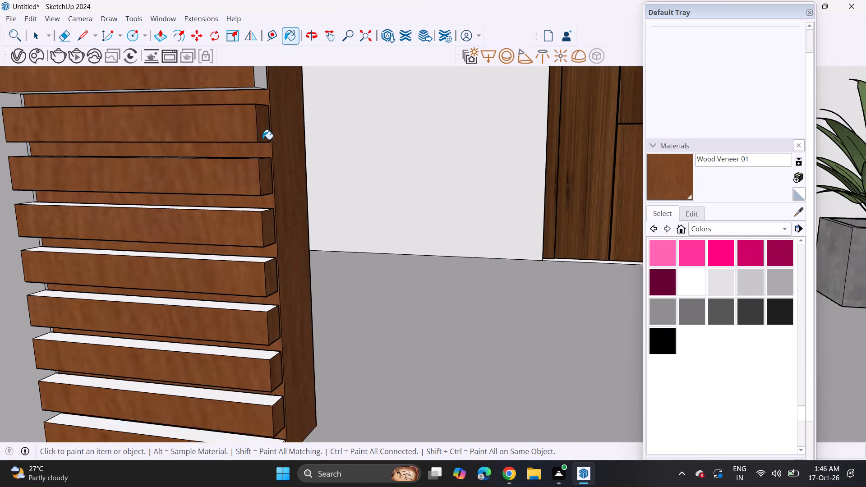
scroll(263, 139, down, 1)
shift+middle_drag(260, 125, 274, 338)
click(274, 302)
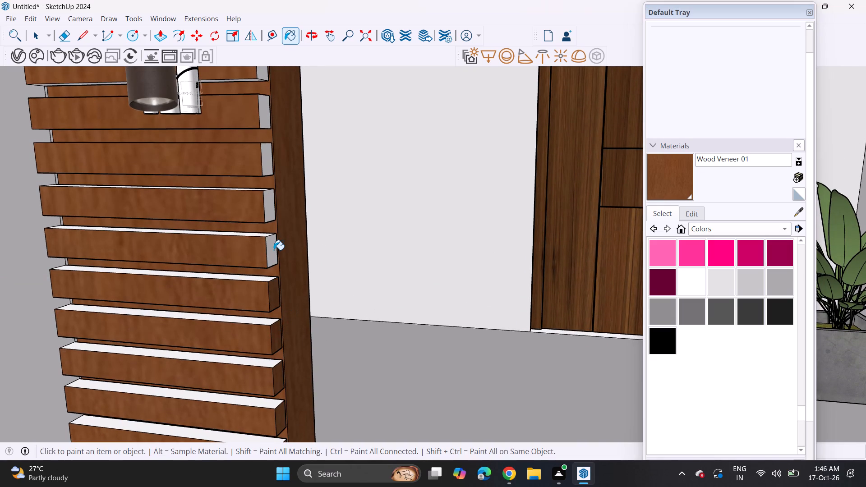
click(274, 250)
click(264, 192)
click(265, 201)
click(264, 166)
click(262, 106)
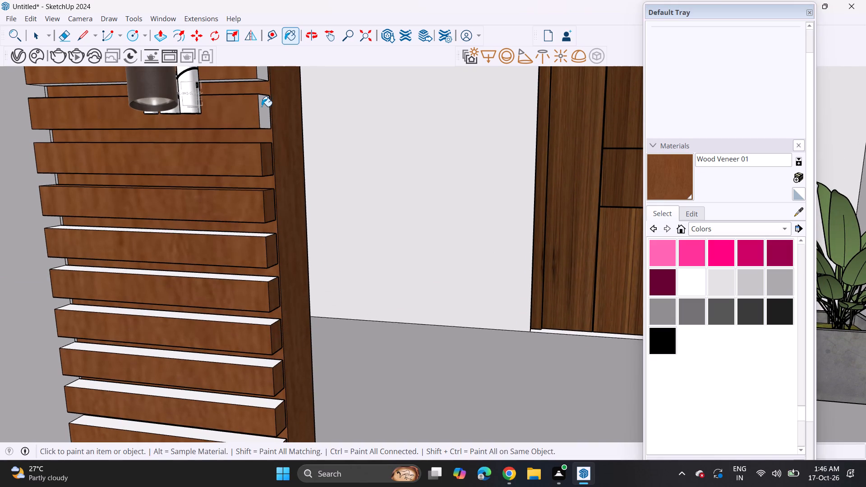
middle_drag(262, 104, 292, 339)
click(290, 298)
drag(287, 264, 286, 260)
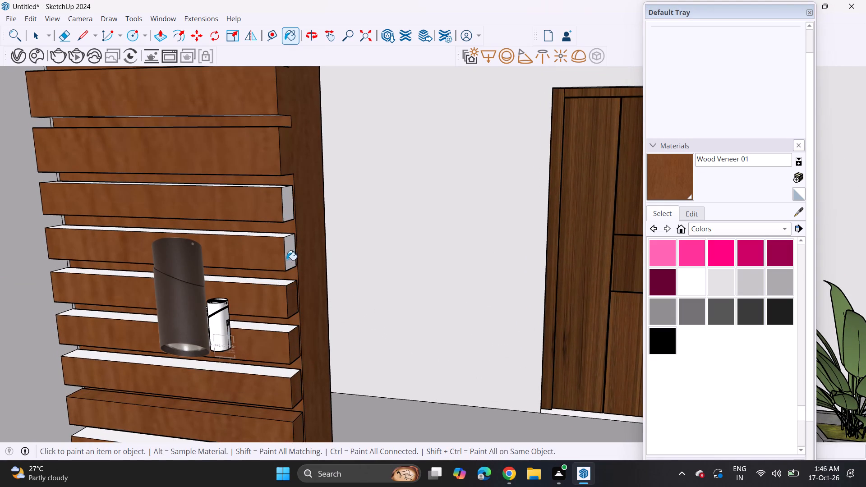
drag(286, 260, 286, 256)
click(285, 209)
Draw a vertical line down the white plinth face along the slats' ends, from the porch floor corner to the ground.
scroll(297, 236, up, 1)
middle_drag(297, 236, 294, 216)
scroll(294, 209, down, 15)
middle_drag(289, 342, 255, 245)
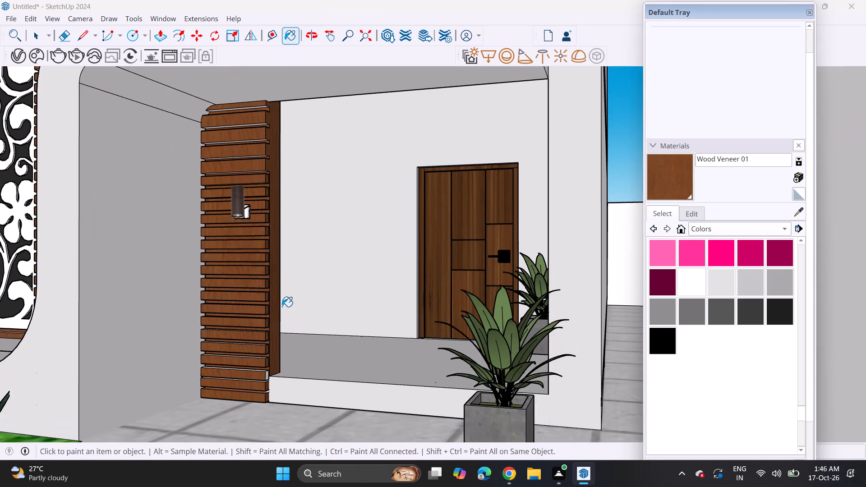
middle_drag(282, 307, 373, 301)
shift+middle_drag(383, 317, 345, 314)
scroll(341, 313, down, 4)
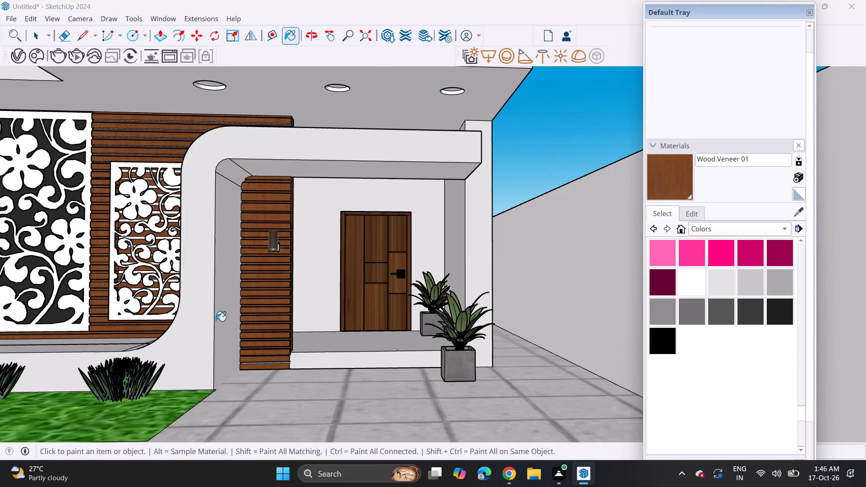
click(84, 38)
scroll(296, 339, up, 2)
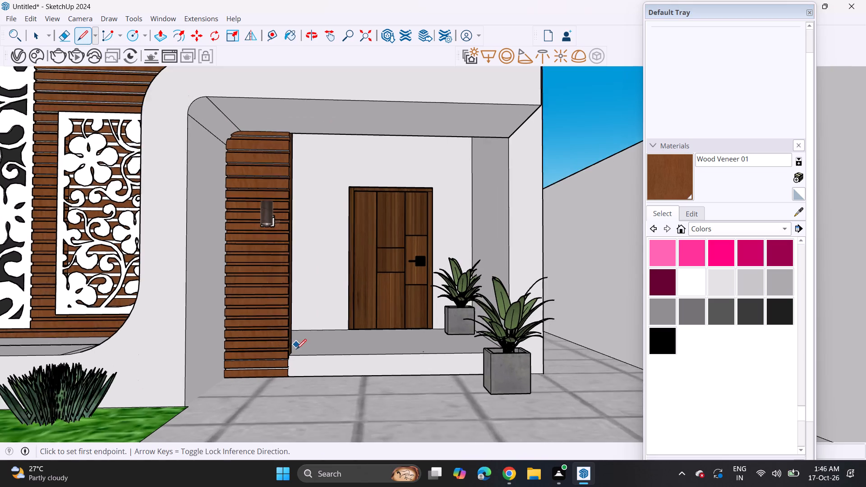
scroll(296, 349, up, 12)
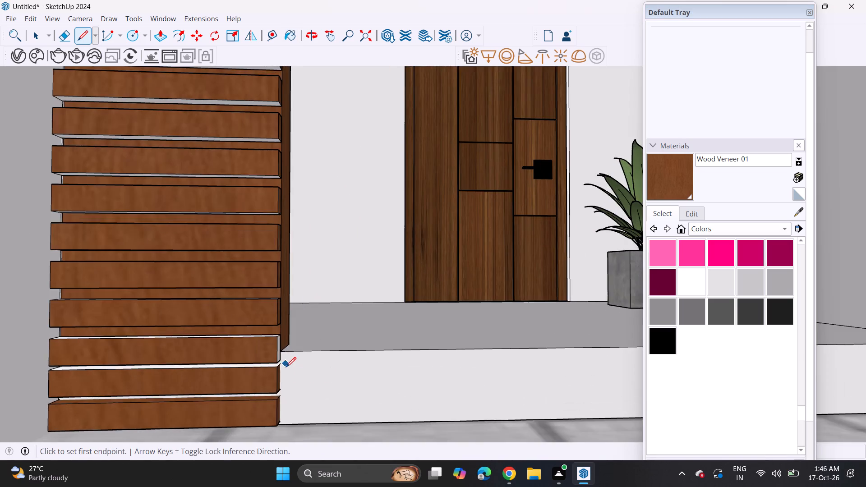
scroll(287, 369, up, 4)
drag(276, 386, 280, 386)
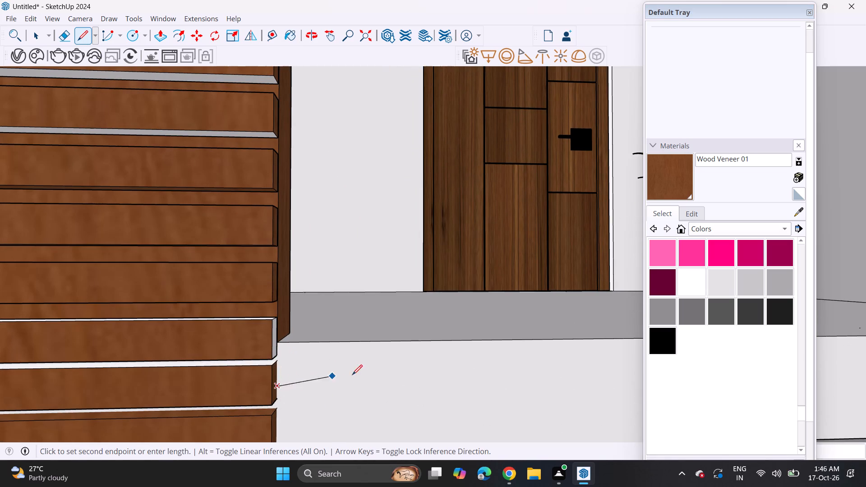
scroll(356, 376, down, 9)
scroll(316, 380, up, 5)
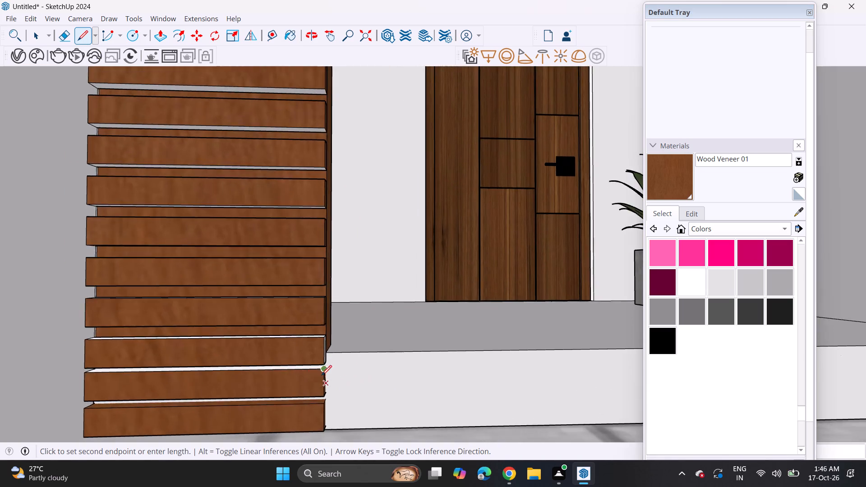
scroll(333, 370, up, 6)
click(322, 344)
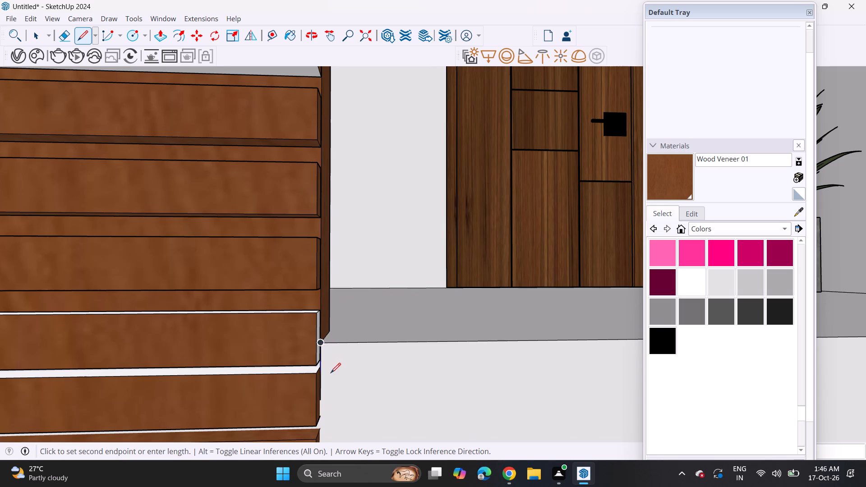
click(323, 341)
middle_drag(340, 400, 316, 341)
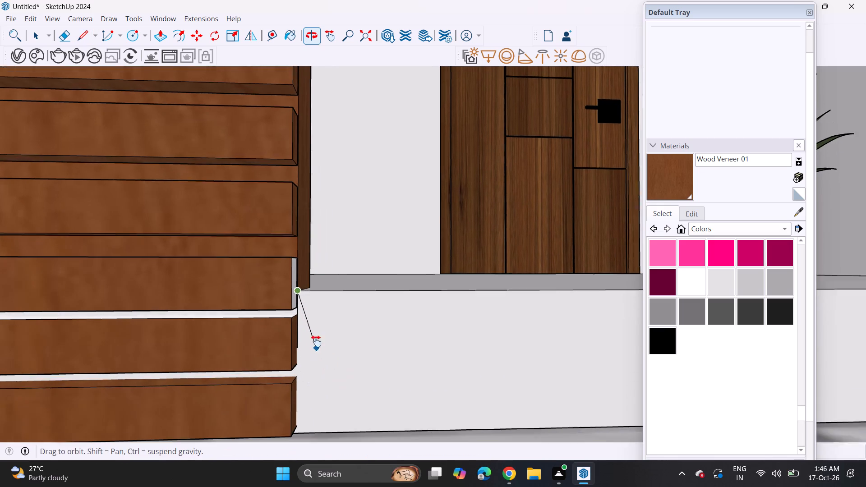
middle_drag(316, 341, 316, 340)
click(300, 423)
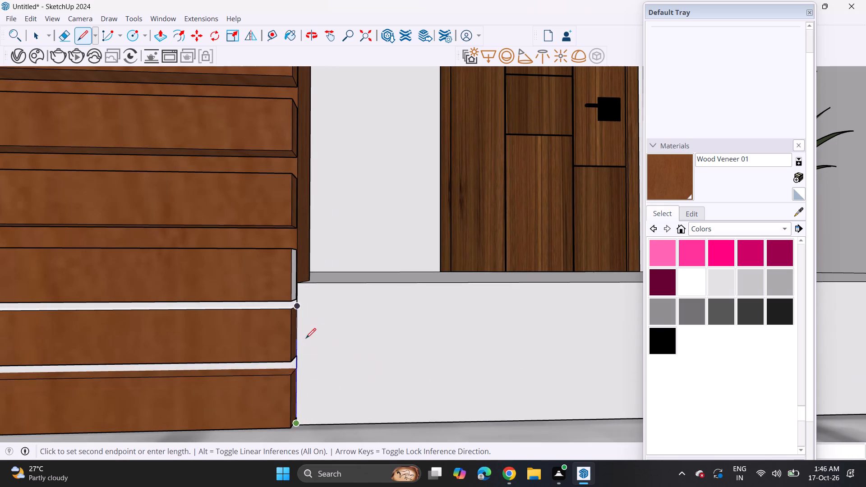
drag(298, 338, 303, 338)
scroll(340, 341, down, 4)
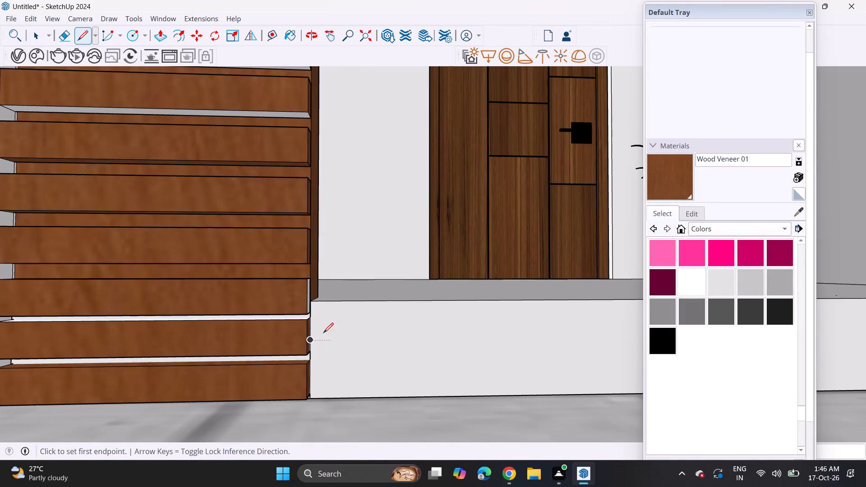
Draw a horizontal line across the plinth face at about mid-height, from the slats' ends to below the porch's far wall corner.
click(312, 335)
shift+middle_drag(423, 329, 83, 341)
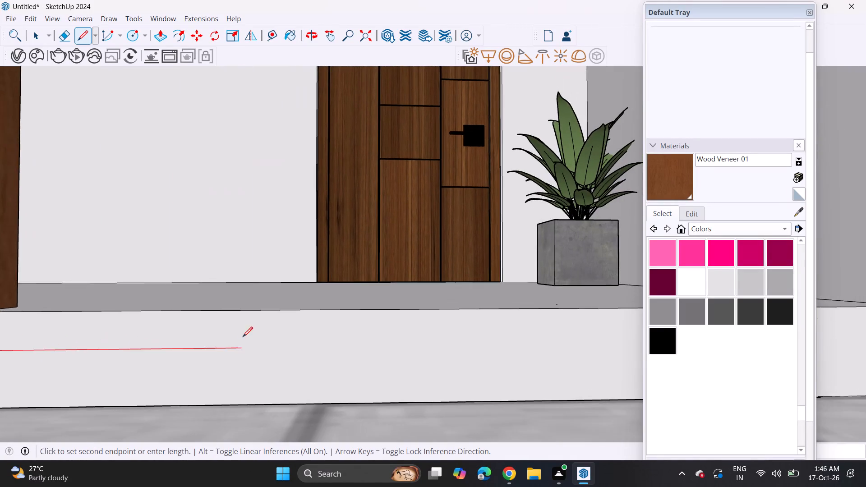
scroll(243, 339, down, 12)
shift+middle_drag(436, 340, 328, 346)
shift+middle_drag(300, 343, 278, 345)
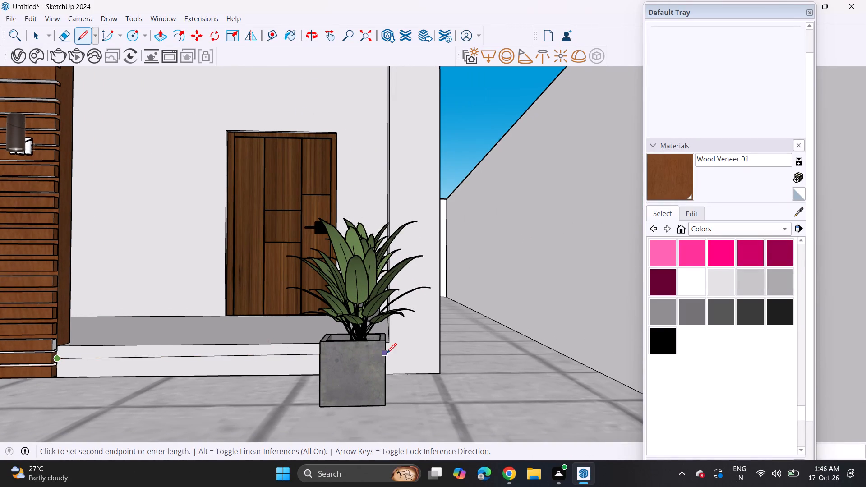
middle_drag(381, 370, 364, 362)
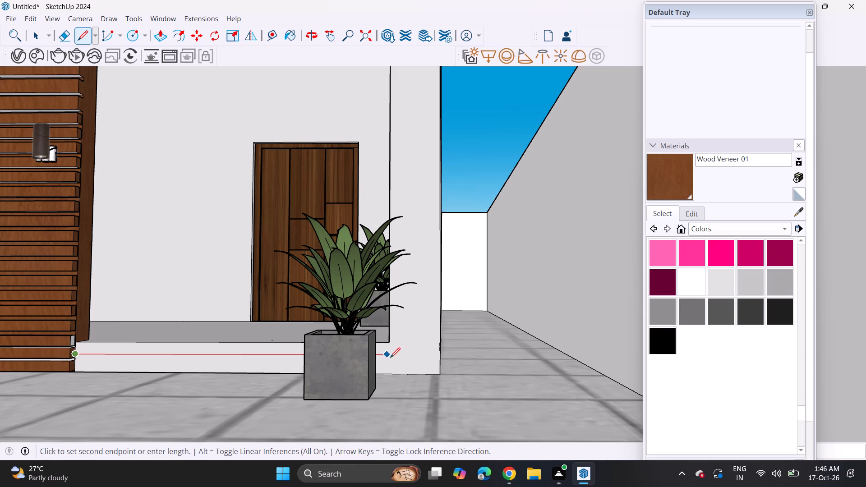
scroll(391, 358, up, 3)
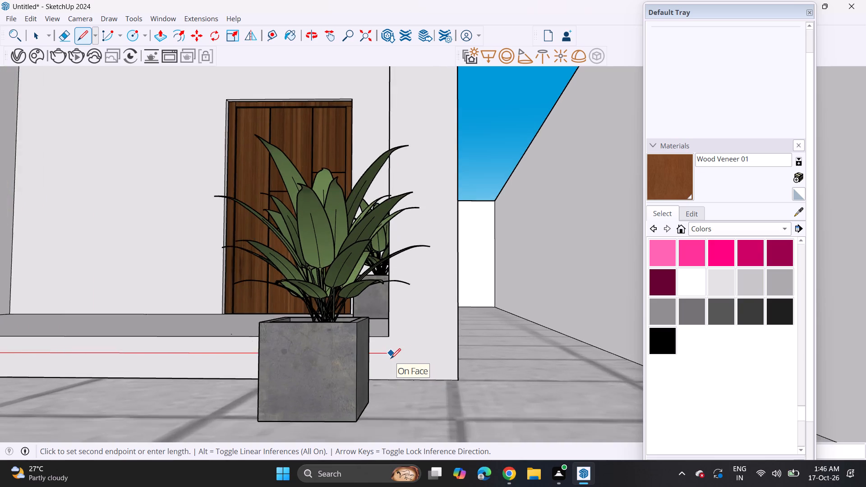
scroll(391, 358, up, 7)
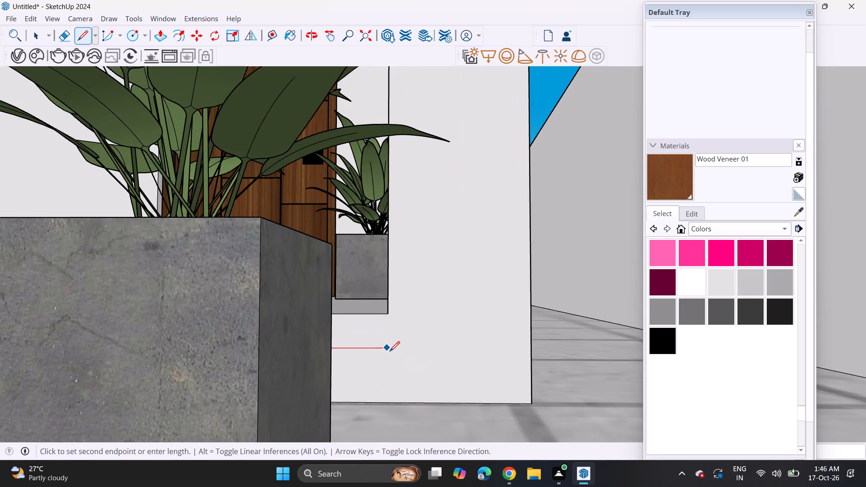
click(390, 351)
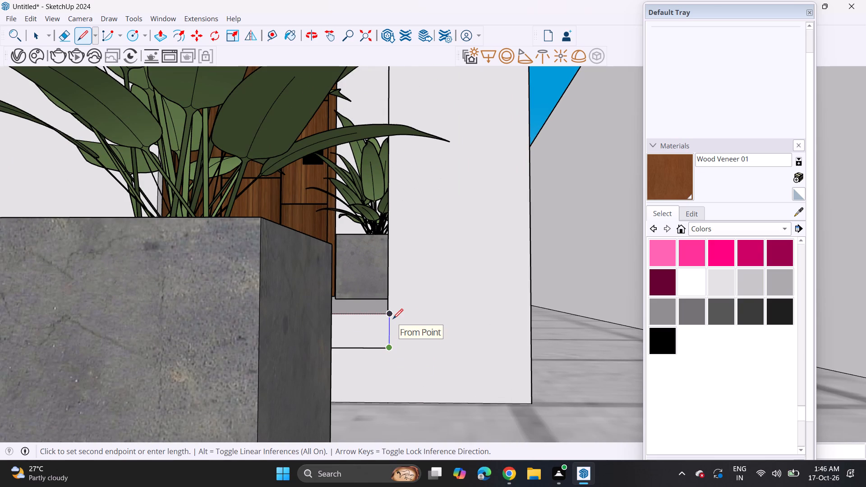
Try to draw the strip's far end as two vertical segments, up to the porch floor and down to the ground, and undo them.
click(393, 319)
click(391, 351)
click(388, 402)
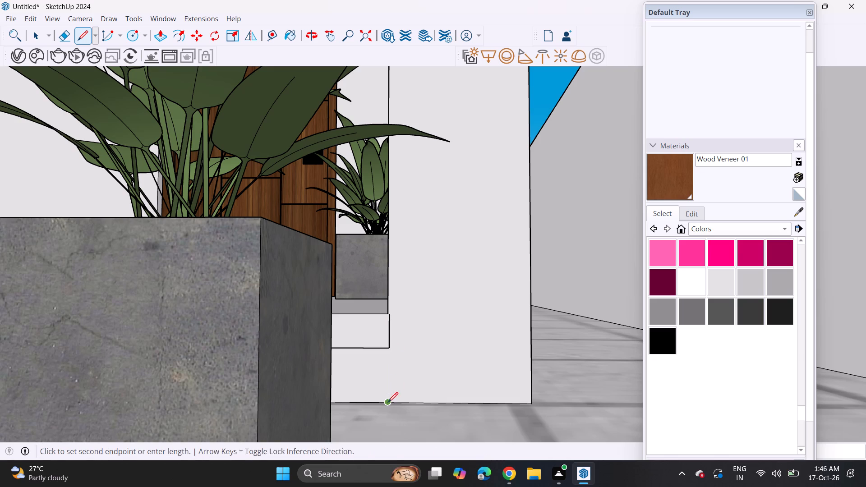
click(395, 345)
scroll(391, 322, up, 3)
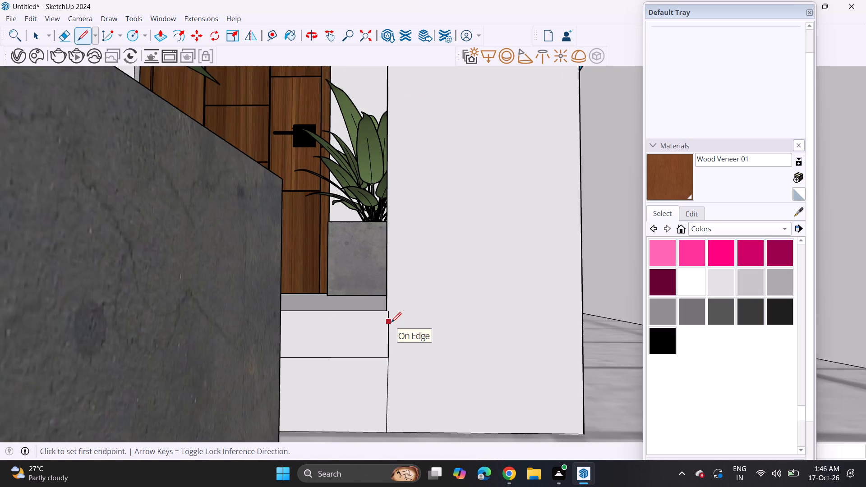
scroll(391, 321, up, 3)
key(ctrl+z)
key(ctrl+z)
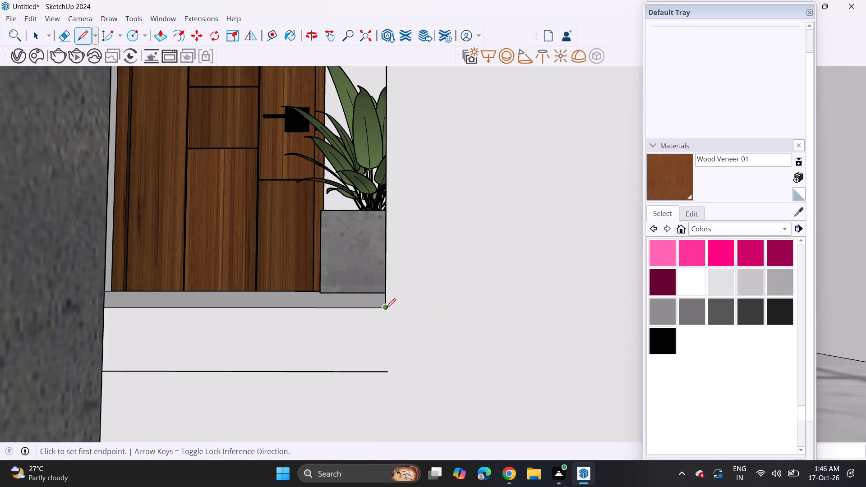
Draw a vertical line down the plinth face from the porch floor's far corner to the ground edge.
click(386, 308)
scroll(388, 404, down, 6)
middle_drag(388, 419, 388, 341)
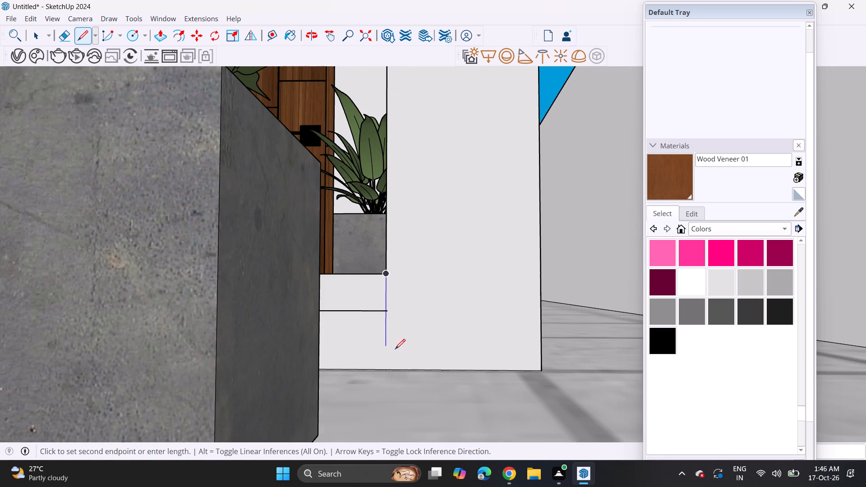
click(388, 372)
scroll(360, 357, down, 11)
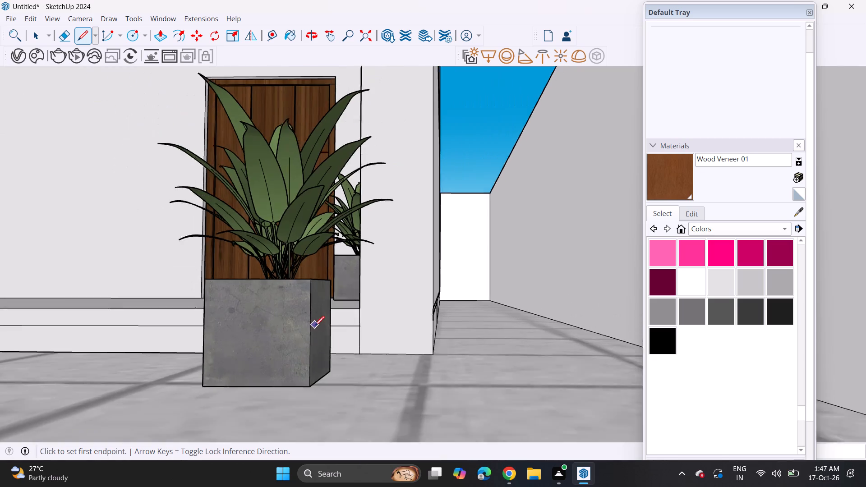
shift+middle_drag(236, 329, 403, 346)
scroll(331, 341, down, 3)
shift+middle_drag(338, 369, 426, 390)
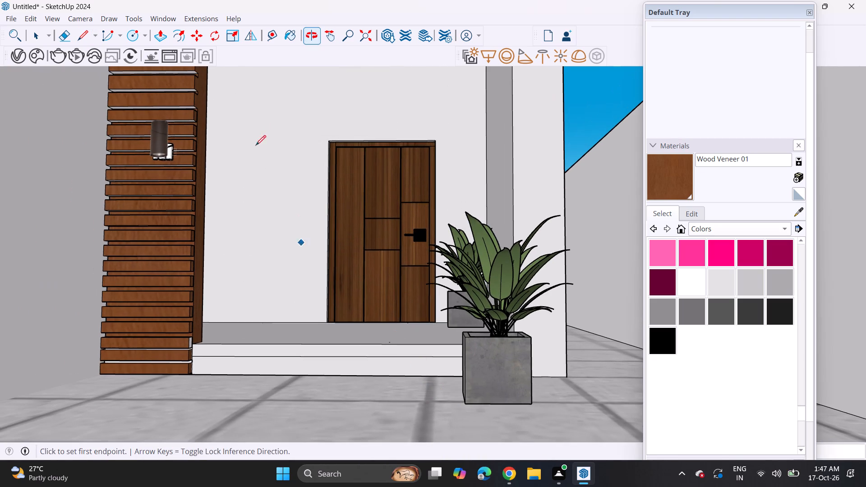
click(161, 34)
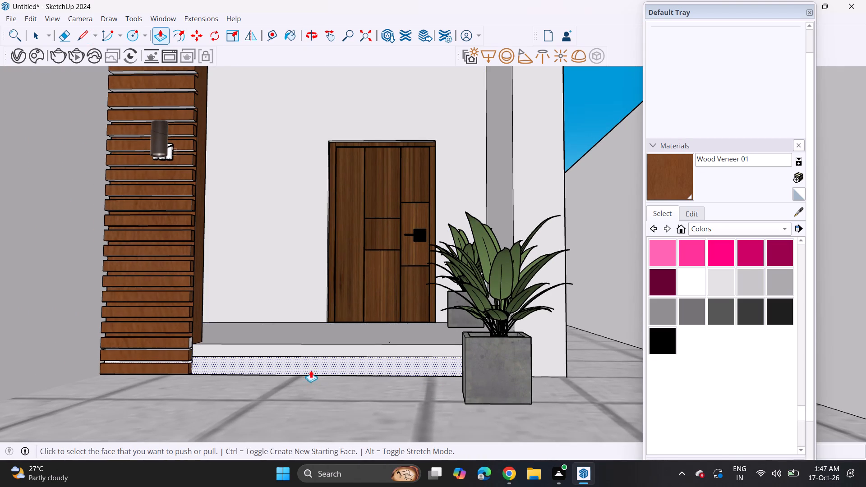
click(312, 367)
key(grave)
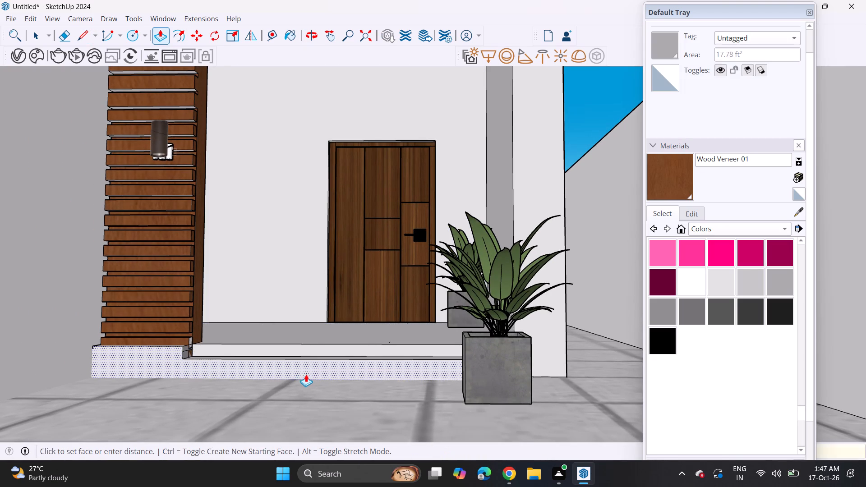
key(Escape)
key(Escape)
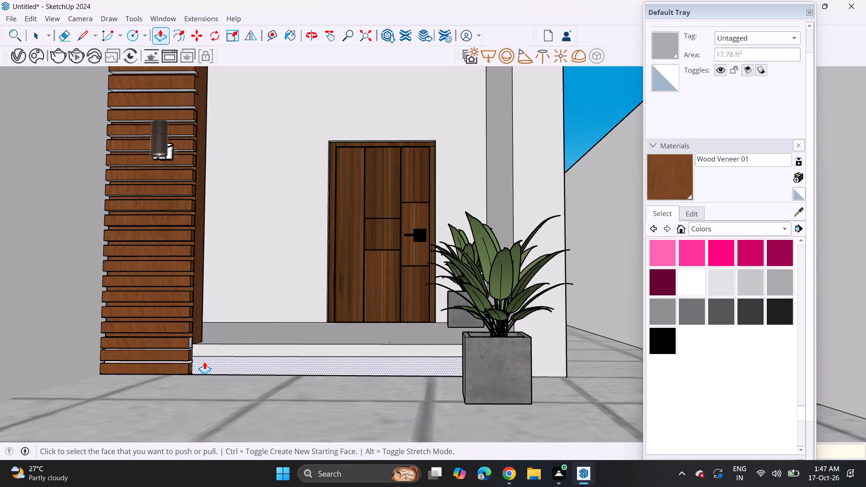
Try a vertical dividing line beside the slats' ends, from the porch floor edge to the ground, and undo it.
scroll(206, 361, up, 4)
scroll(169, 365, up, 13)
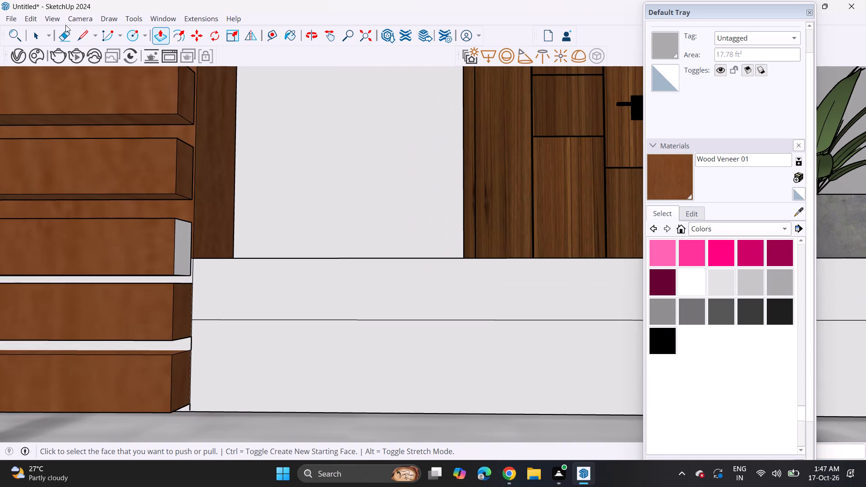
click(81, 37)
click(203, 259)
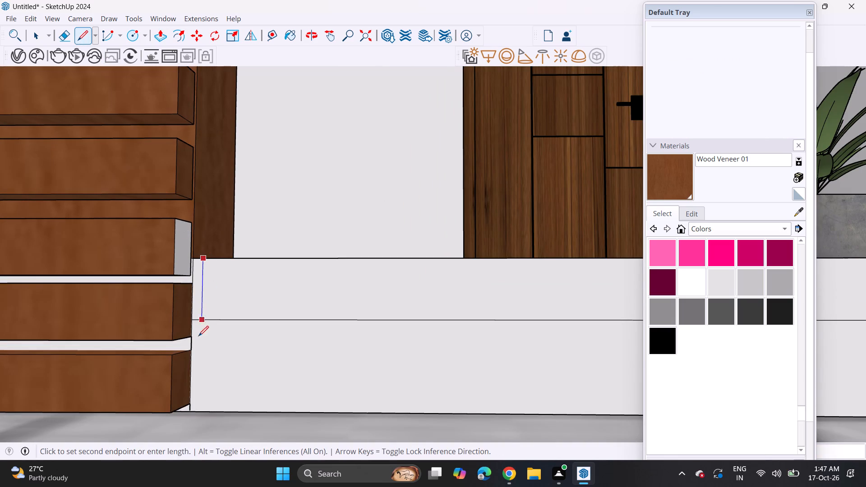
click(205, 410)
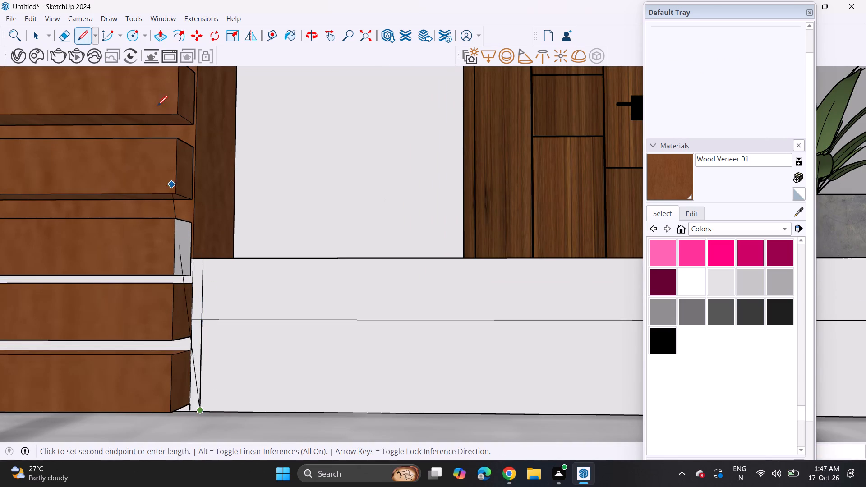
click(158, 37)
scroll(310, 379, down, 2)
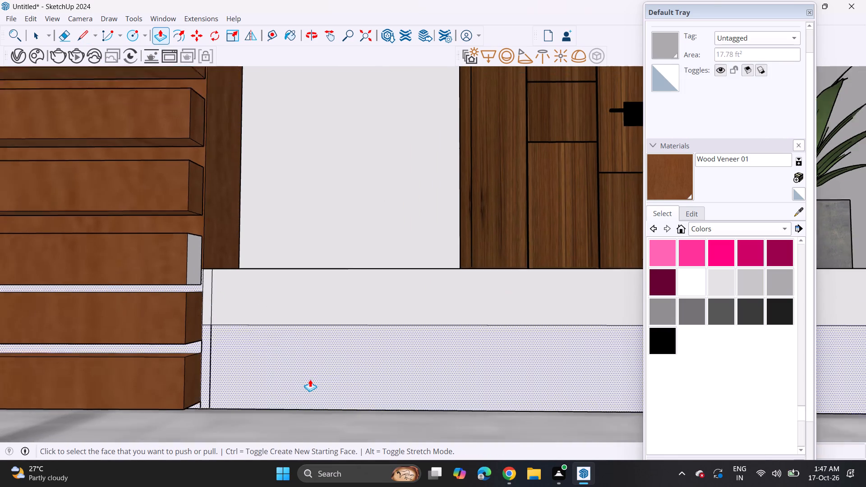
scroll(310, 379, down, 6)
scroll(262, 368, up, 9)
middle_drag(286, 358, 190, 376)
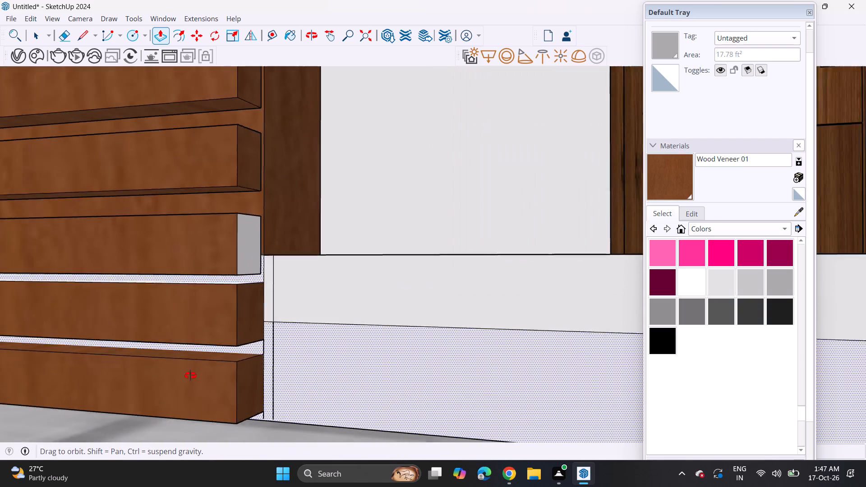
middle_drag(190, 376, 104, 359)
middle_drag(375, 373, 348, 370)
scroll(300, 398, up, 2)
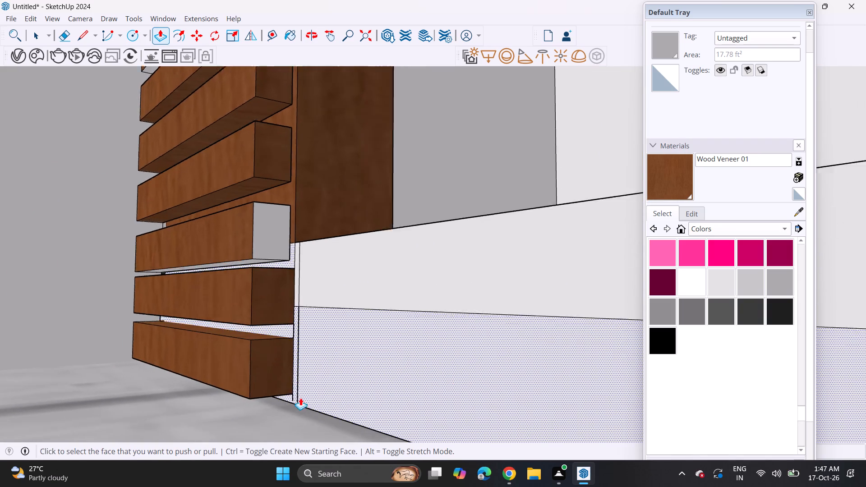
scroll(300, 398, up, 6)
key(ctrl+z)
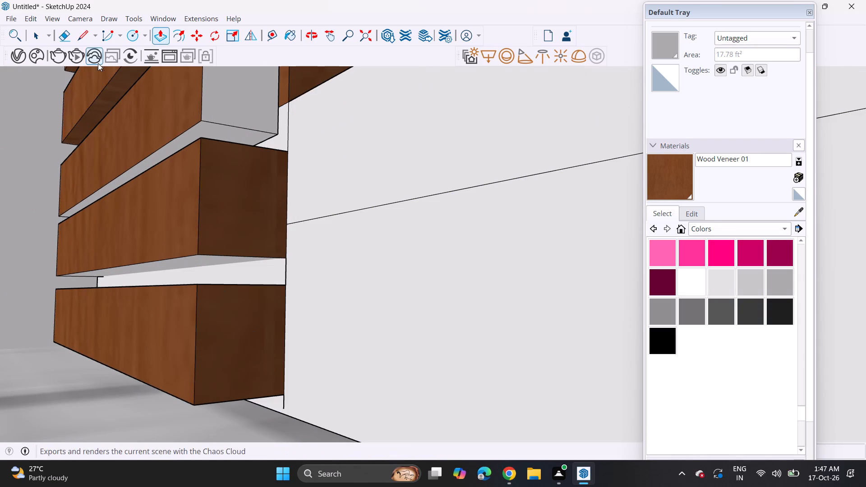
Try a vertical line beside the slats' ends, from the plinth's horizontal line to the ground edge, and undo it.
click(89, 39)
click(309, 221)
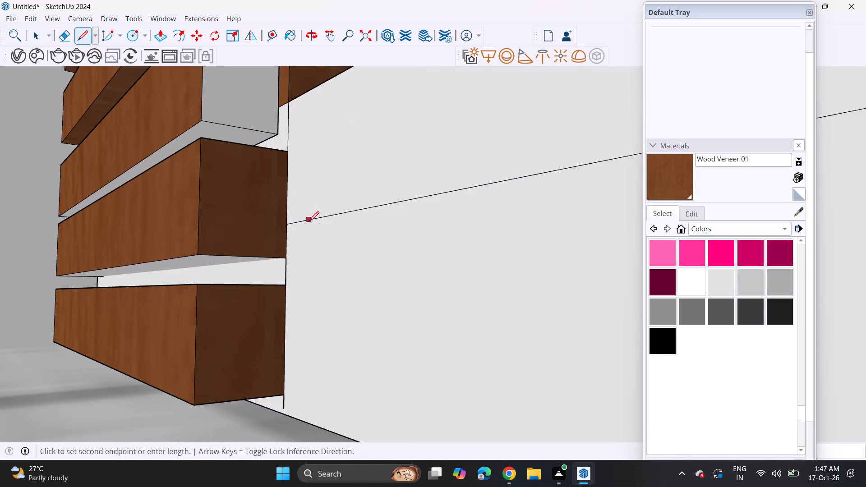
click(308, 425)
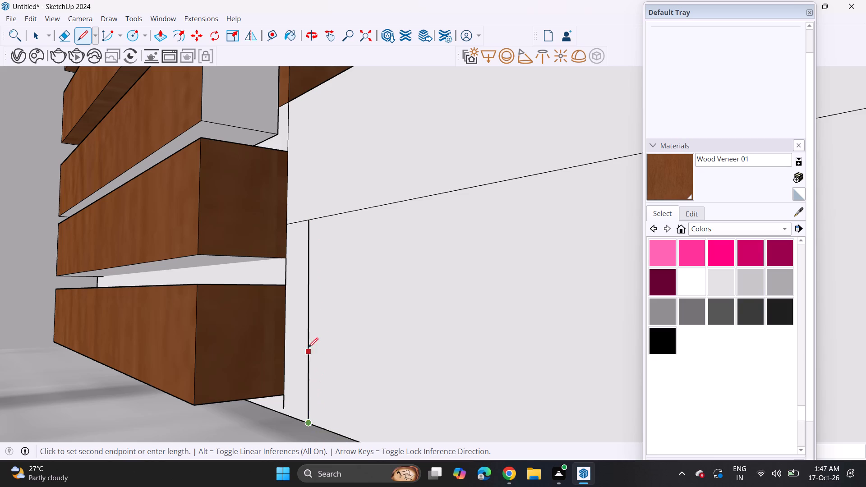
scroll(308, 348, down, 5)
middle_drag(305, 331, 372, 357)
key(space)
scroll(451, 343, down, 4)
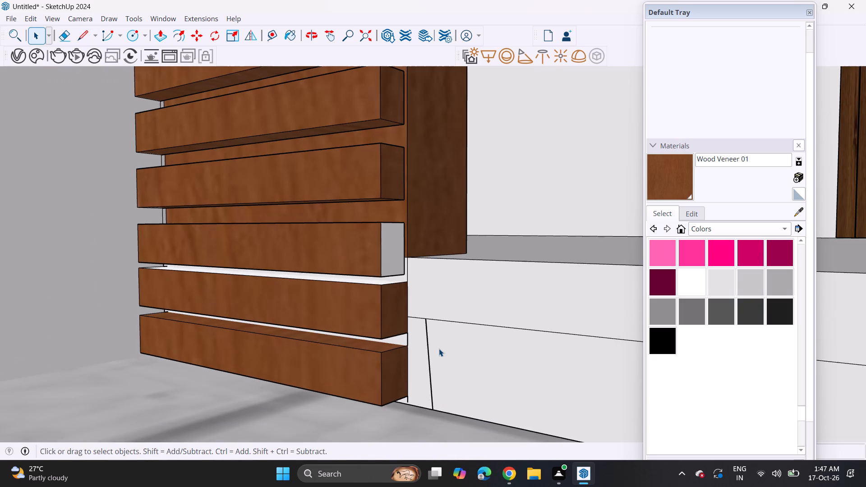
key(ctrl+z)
Draw a vertical line just beside the slats' ends, from the plinth's horizontal line all the way down to the ground edge.
middle_drag(456, 352, 389, 333)
scroll(408, 340, up, 1)
click(78, 30)
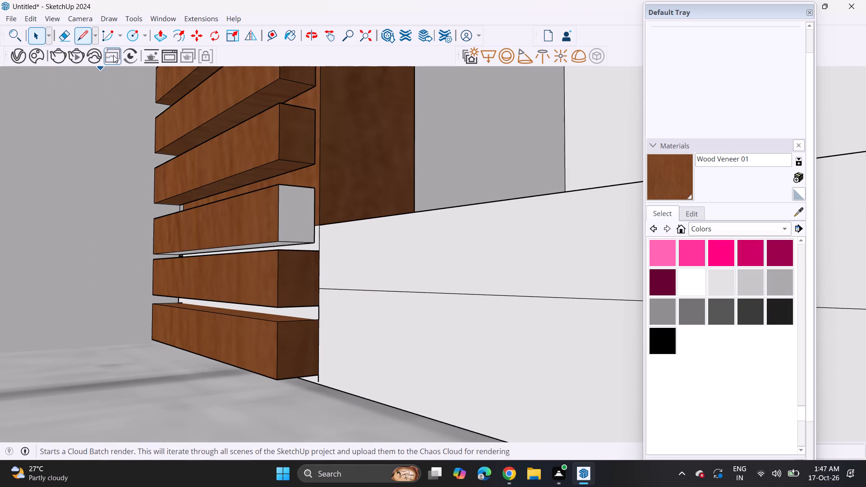
click(329, 290)
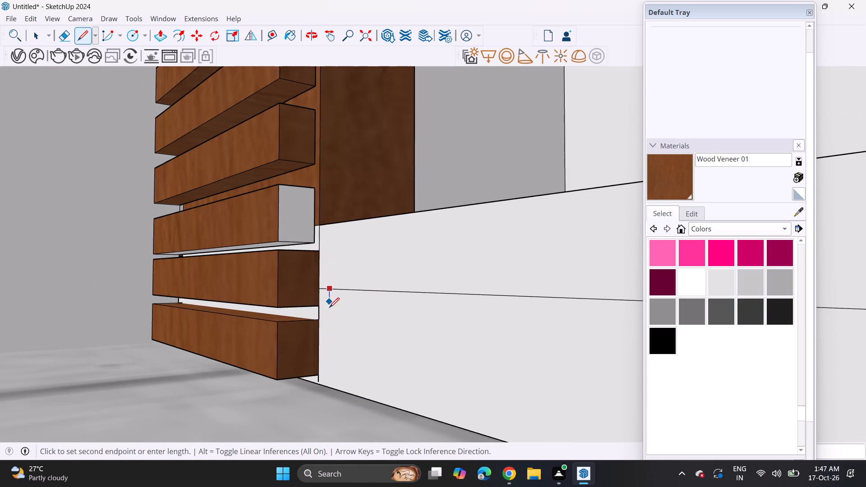
click(332, 390)
key(space)
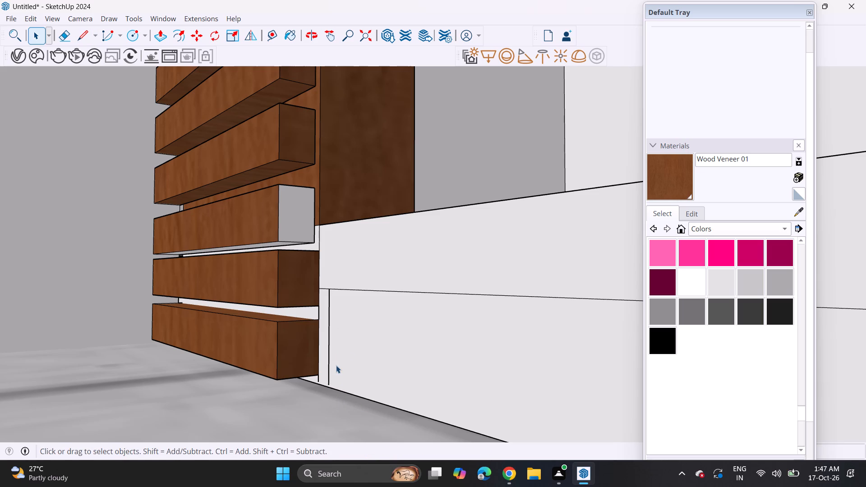
scroll(327, 384, up, 16)
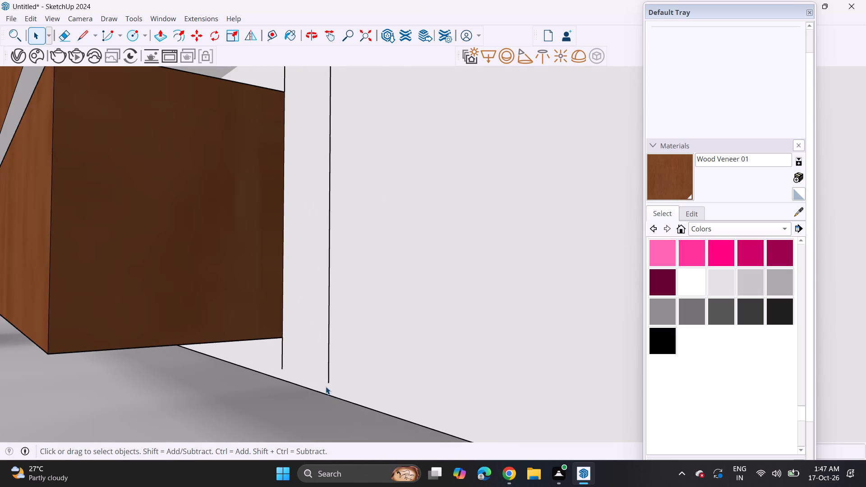
scroll(326, 386, up, 2)
click(89, 37)
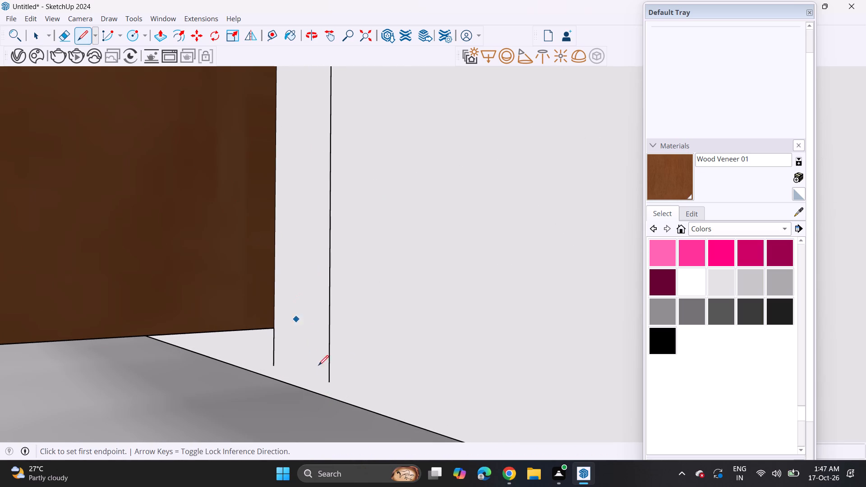
click(328, 382)
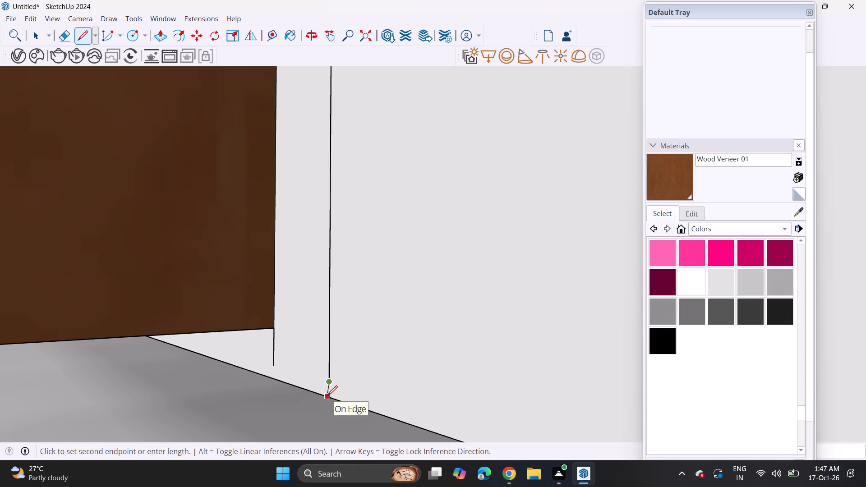
click(330, 403)
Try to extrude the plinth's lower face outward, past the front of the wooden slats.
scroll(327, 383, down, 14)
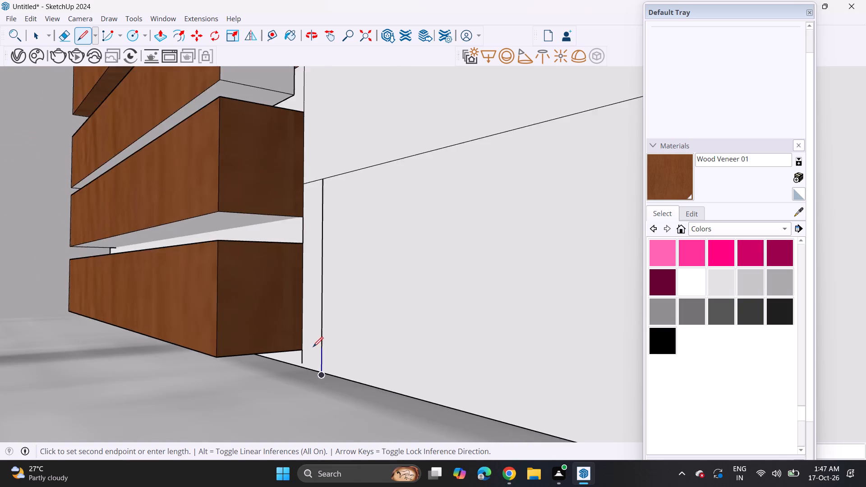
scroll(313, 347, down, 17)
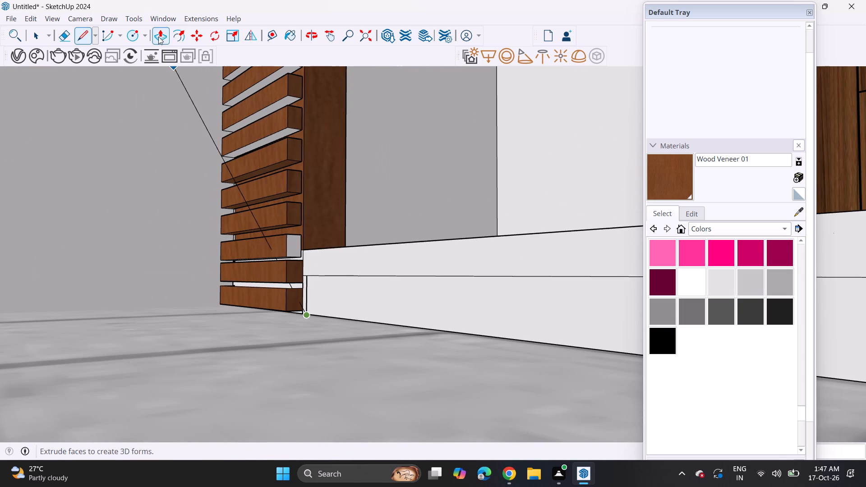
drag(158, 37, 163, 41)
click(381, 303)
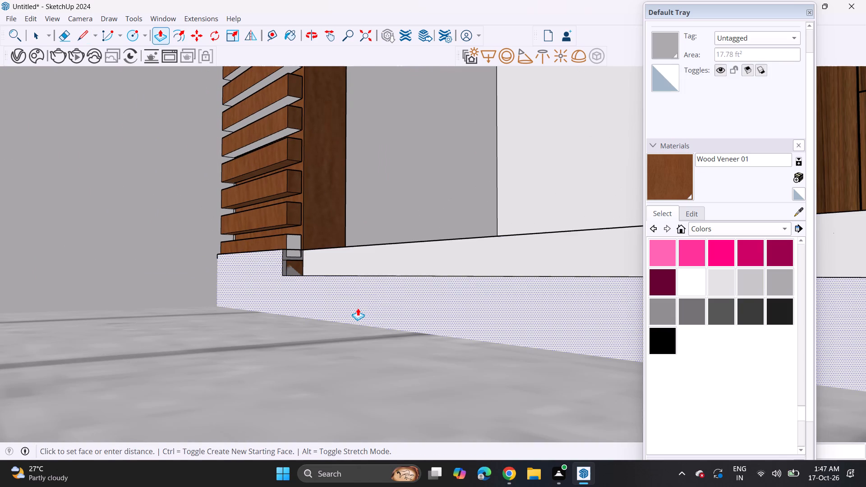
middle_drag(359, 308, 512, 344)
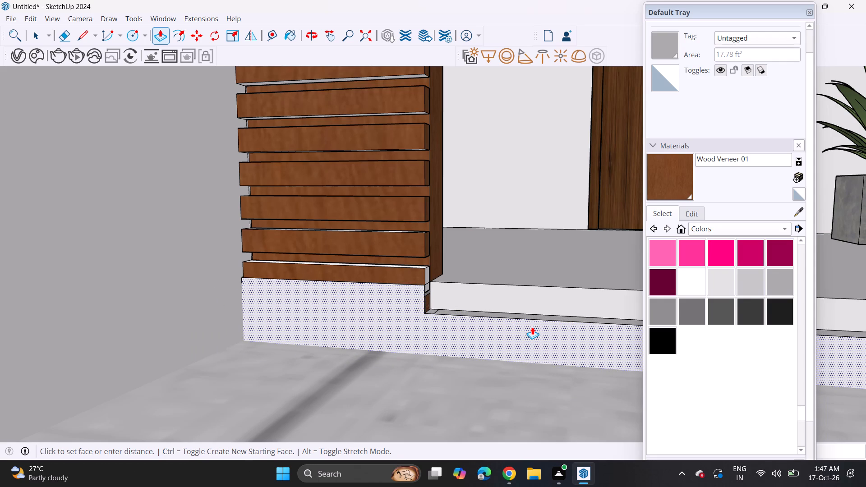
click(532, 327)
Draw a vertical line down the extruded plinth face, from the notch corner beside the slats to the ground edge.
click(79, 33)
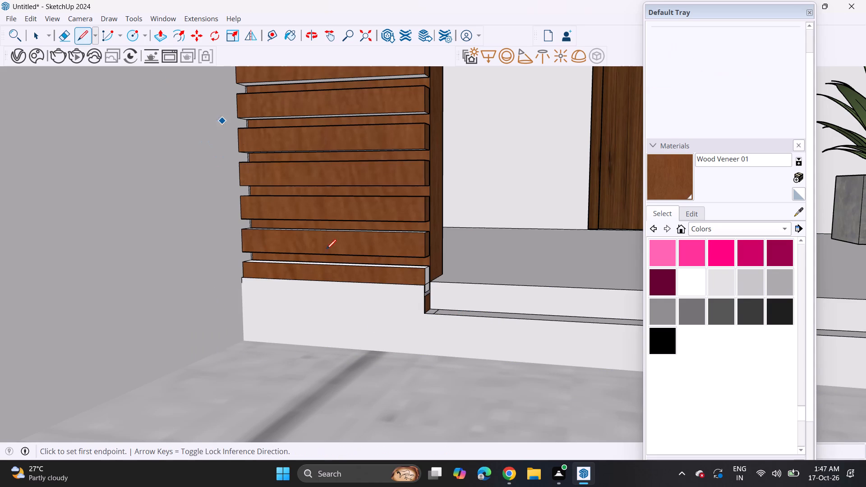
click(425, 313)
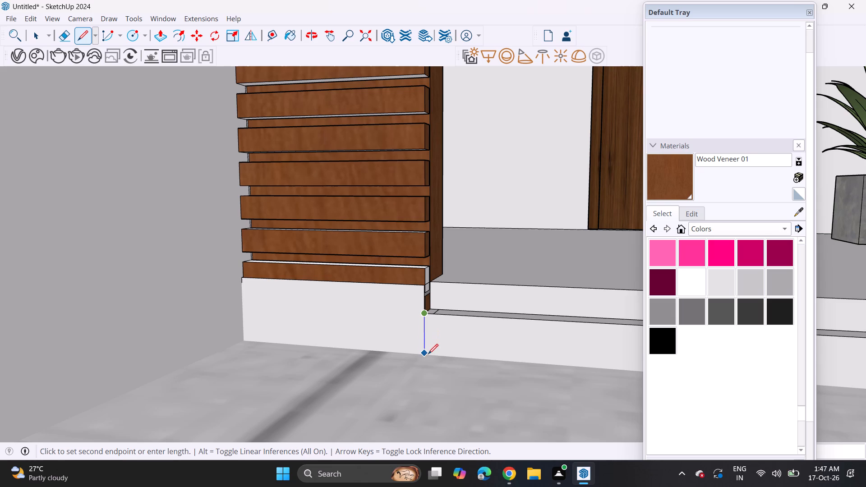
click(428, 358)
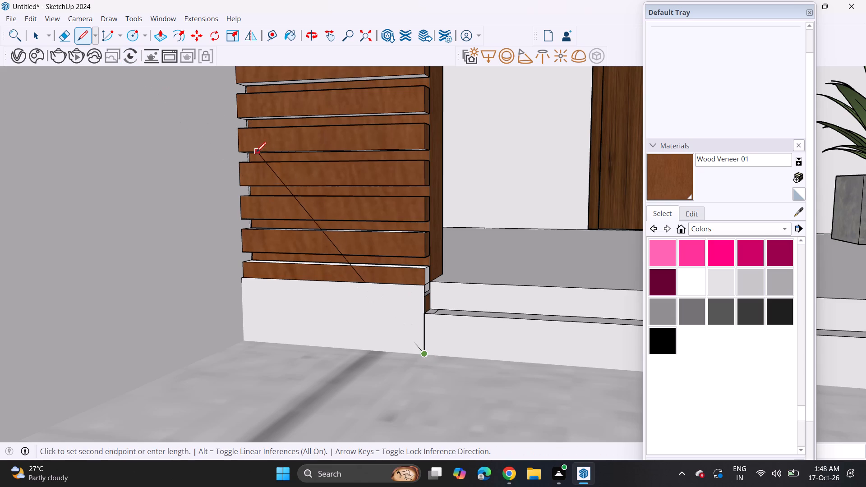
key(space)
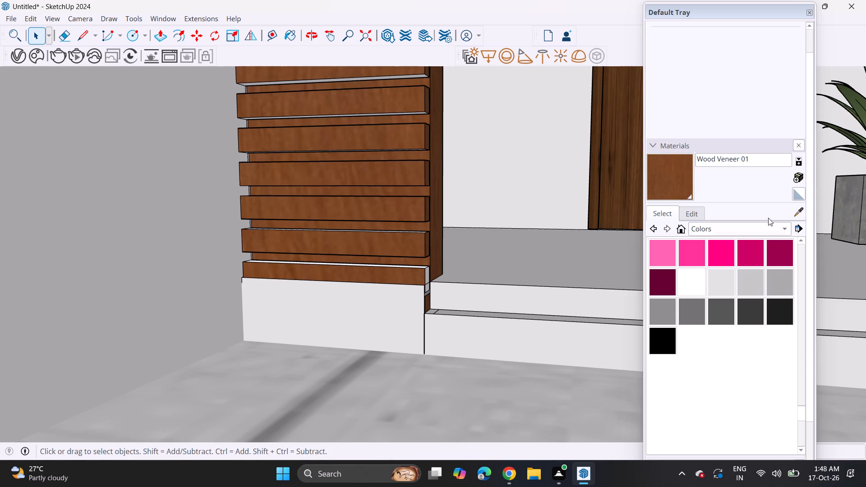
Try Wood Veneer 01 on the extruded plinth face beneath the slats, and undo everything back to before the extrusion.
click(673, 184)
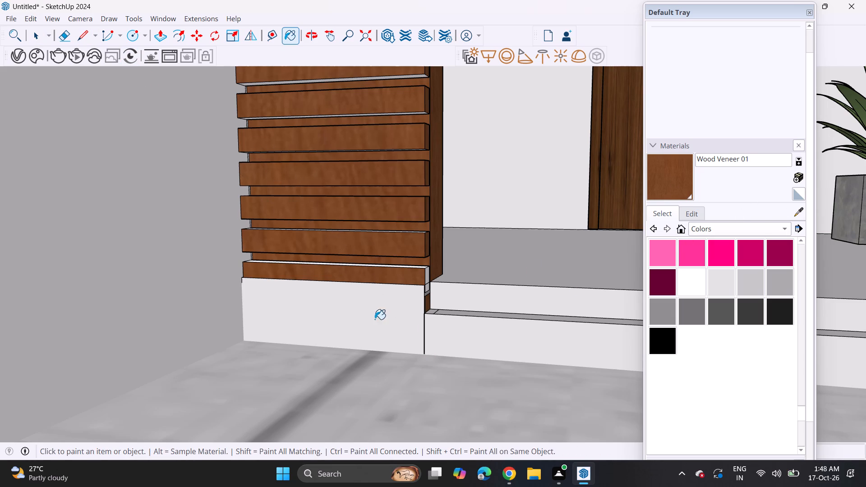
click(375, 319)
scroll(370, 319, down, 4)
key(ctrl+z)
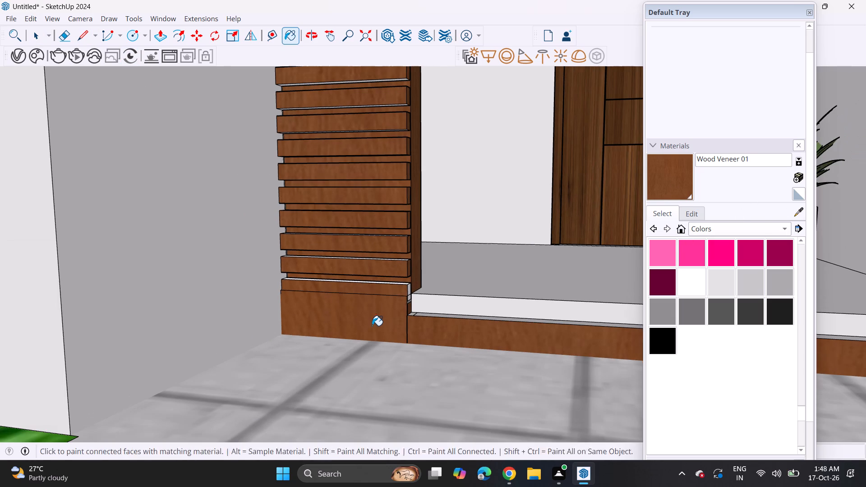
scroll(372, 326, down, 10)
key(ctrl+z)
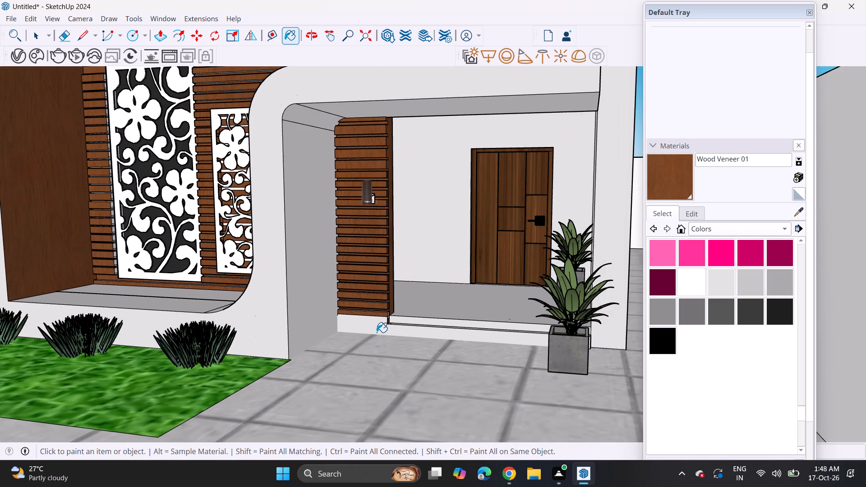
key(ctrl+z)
Examine the entrance porch, its plinth and the slatted wall beside it from several angles.
middle_drag(410, 345, 472, 348)
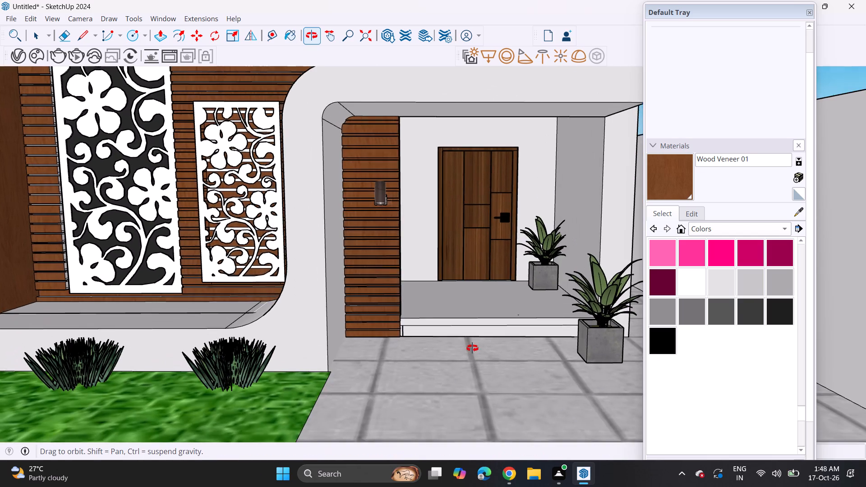
middle_drag(472, 348, 483, 364)
scroll(470, 322, up, 9)
middle_drag(464, 331, 445, 336)
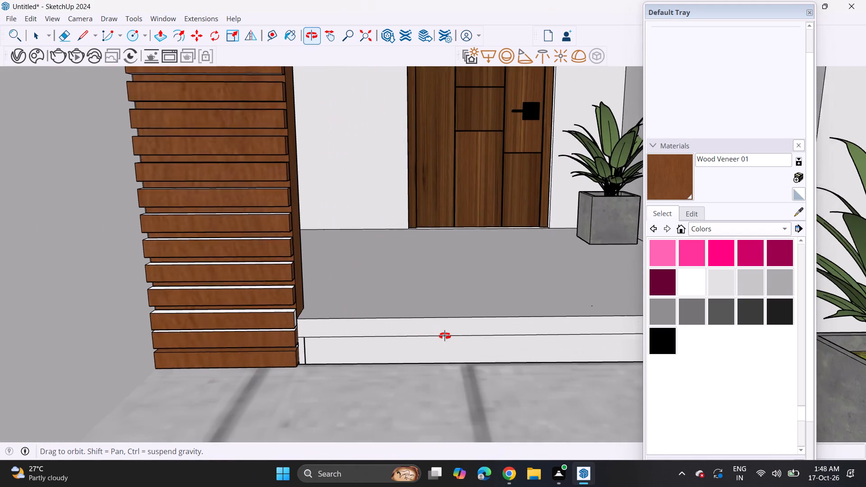
middle_drag(445, 336, 387, 307)
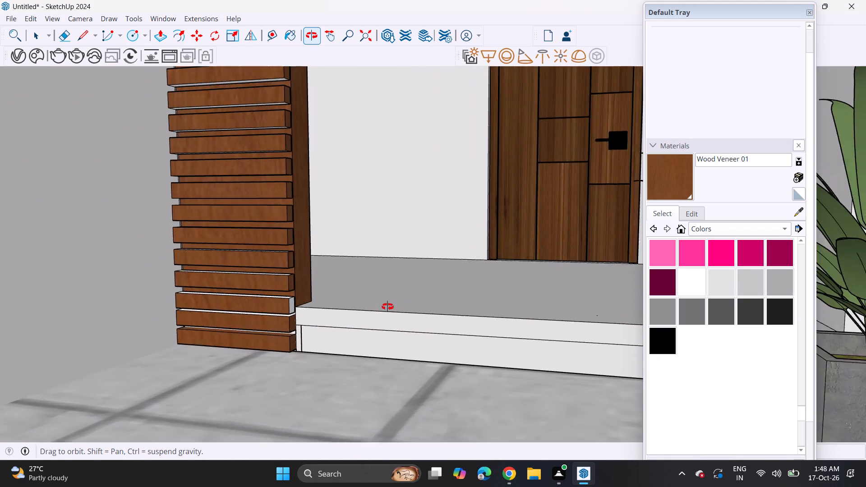
middle_drag(387, 307, 313, 318)
scroll(300, 315, down, 3)
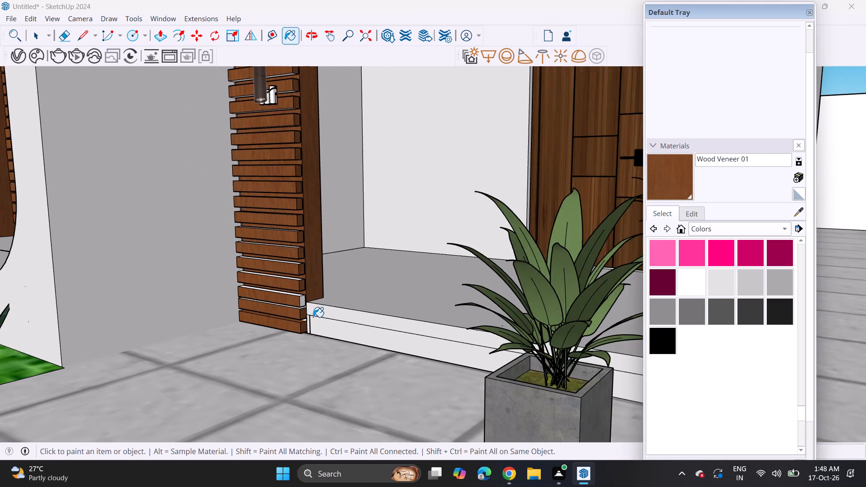
scroll(314, 317, down, 3)
scroll(371, 326, down, 4)
middle_drag(365, 326, 557, 322)
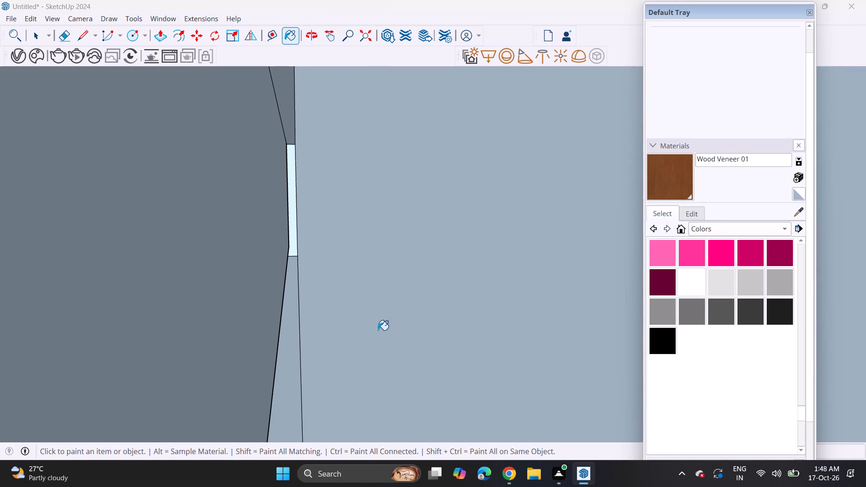
shift+middle_drag(369, 331, 645, 289)
shift+middle_drag(284, 293, 549, 263)
scroll(424, 264, down, 5)
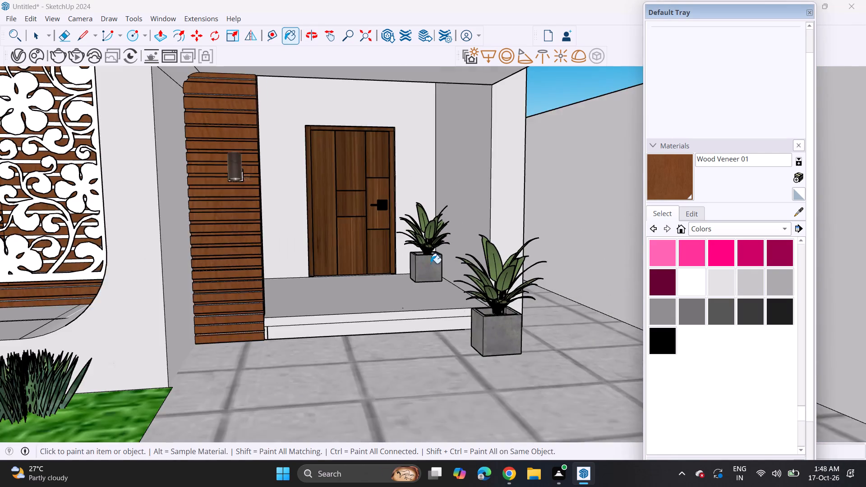
scroll(431, 263, down, 2)
middle_drag(483, 255, 429, 271)
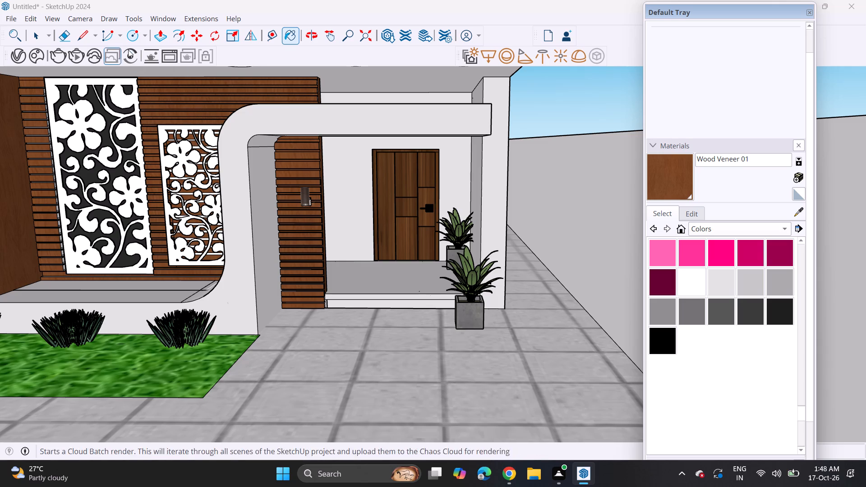
Extrude the front face of the porch column at the end of the curved entrance frame forward.
drag(157, 41, 175, 40)
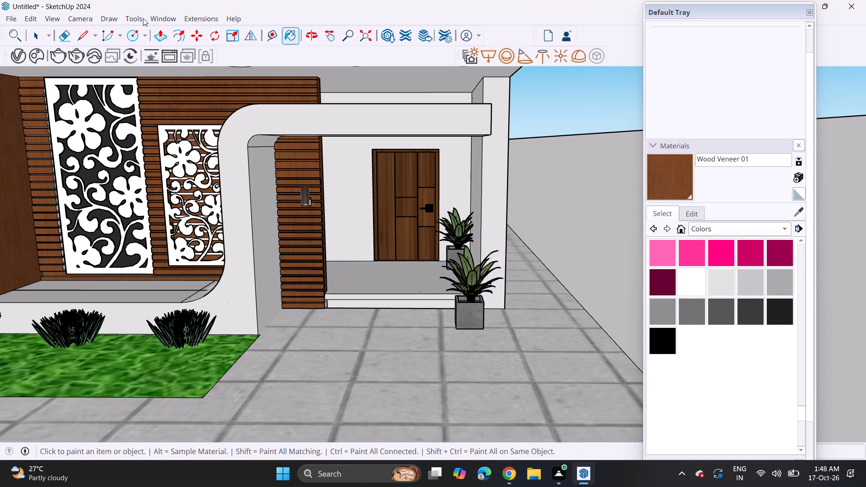
click(160, 30)
click(499, 218)
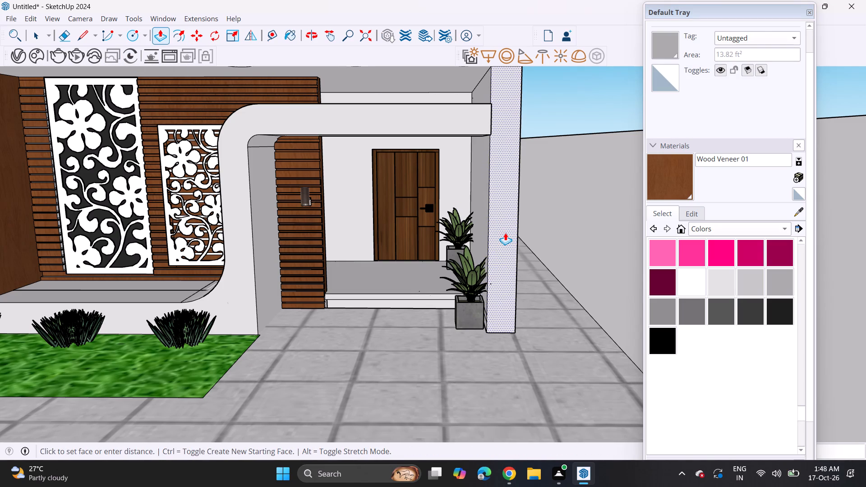
click(505, 233)
click(457, 124)
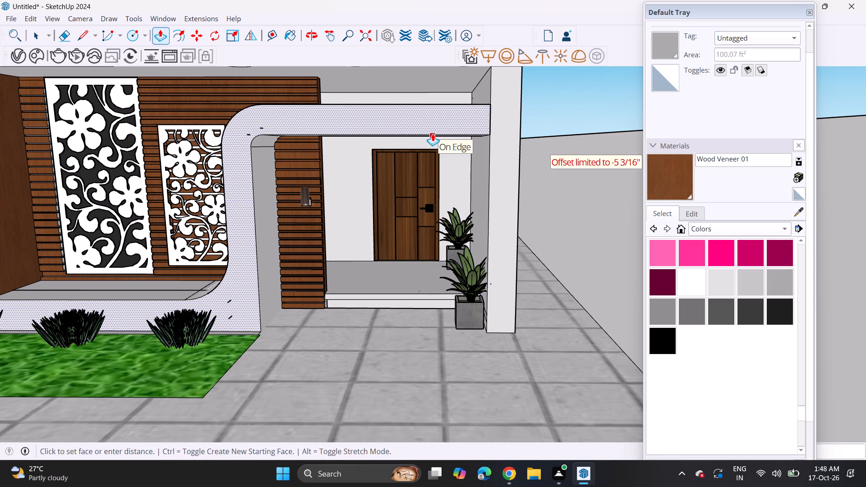
key(Escape)
Extrude the plinth's lower face slightly outward to form a door step below the porch floor.
middle_drag(385, 273, 469, 269)
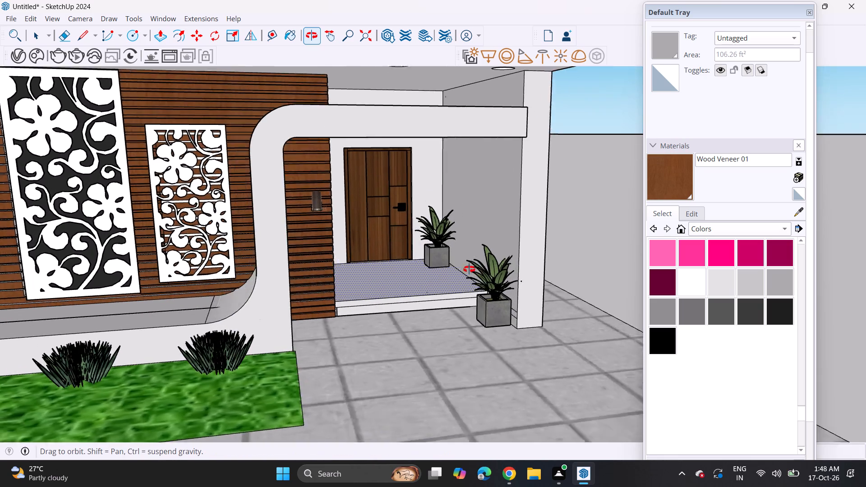
middle_drag(469, 269, 421, 300)
scroll(419, 310, up, 10)
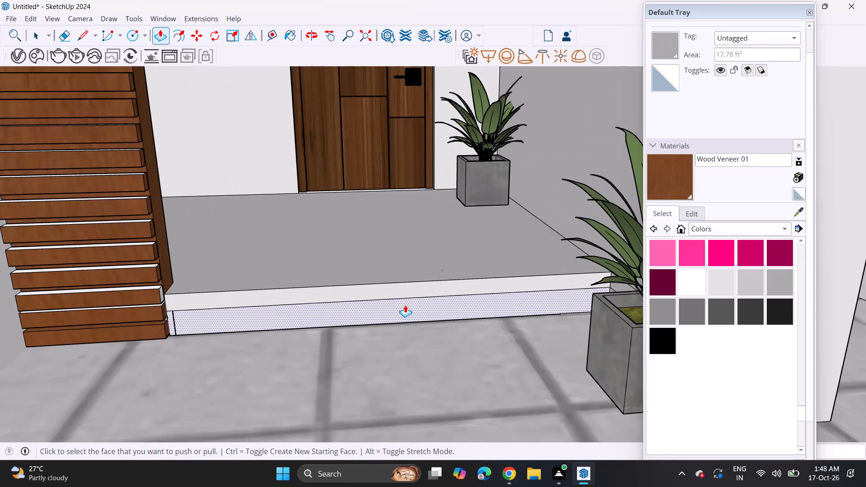
click(403, 305)
click(404, 308)
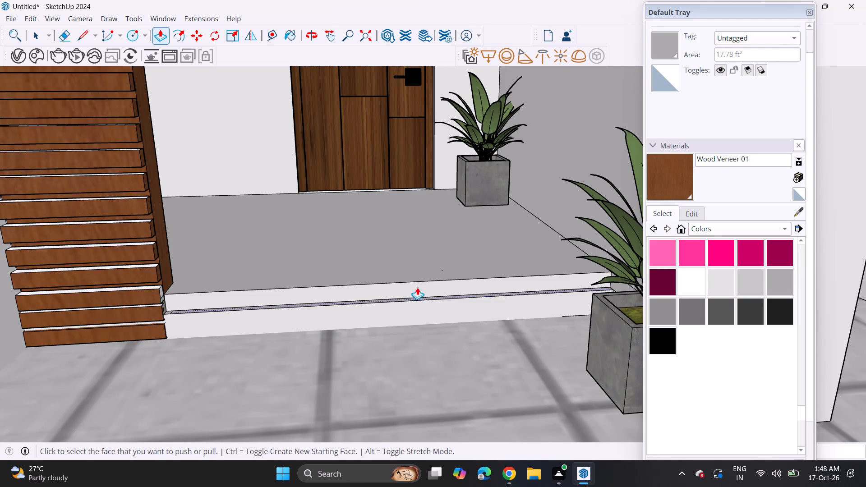
Push the plinth's upper riser face back towards the door to deepen the step's tread.
click(416, 284)
click(415, 274)
click(417, 282)
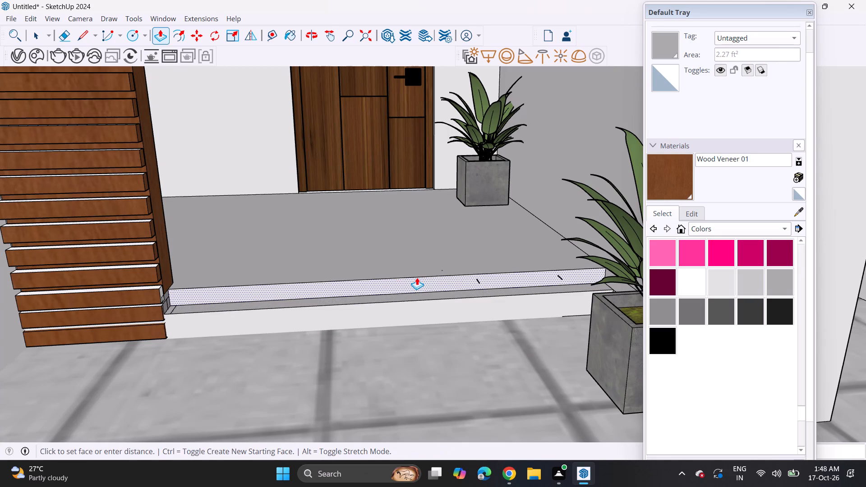
click(417, 277)
Delete the two short stray edges on the upper riser face below the porch floor.
scroll(488, 279, up, 7)
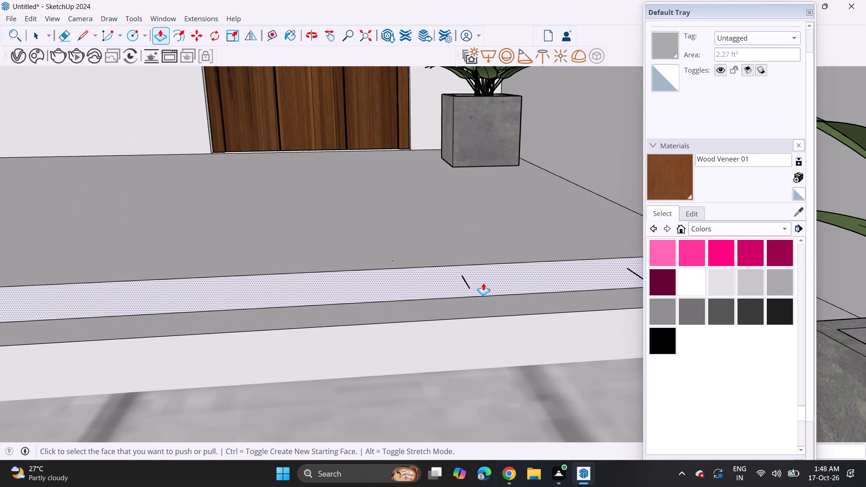
key(space)
click(470, 284)
click(470, 289)
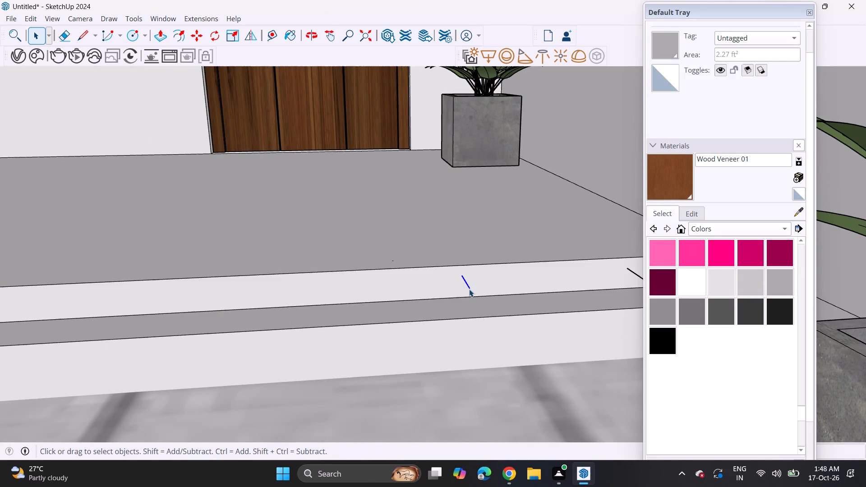
key(Delete)
click(633, 272)
key(Delete)
Paint the porch floor and the door step's faces below it with the grey Color M04.
scroll(398, 318, down, 17)
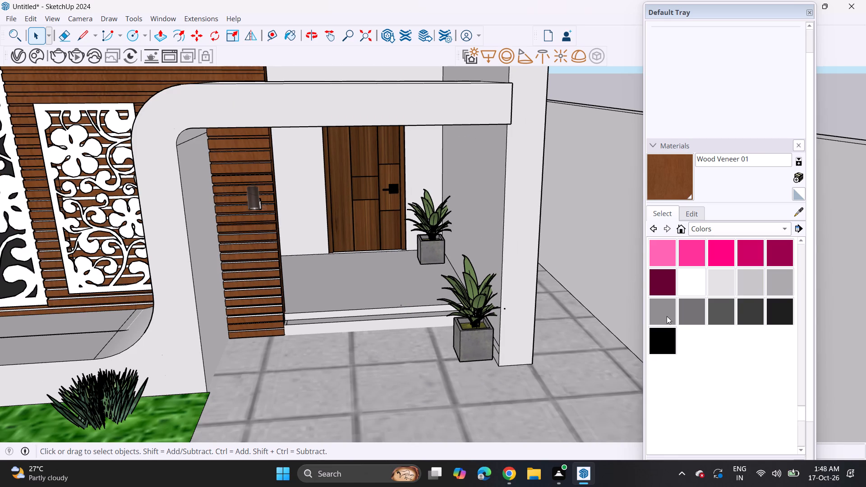
click(665, 313)
click(394, 294)
click(394, 313)
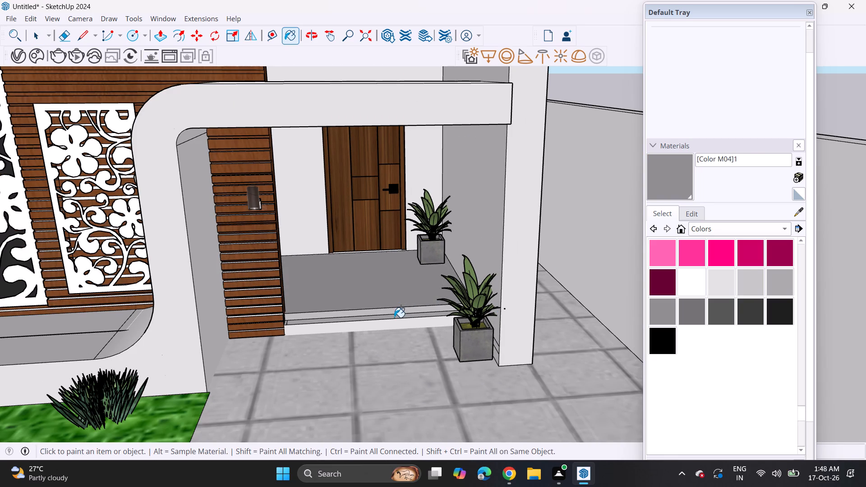
click(394, 317)
click(394, 320)
Examine the painted entrance and the whole front elevation of the house with its compound walls.
middle_drag(389, 327, 381, 294)
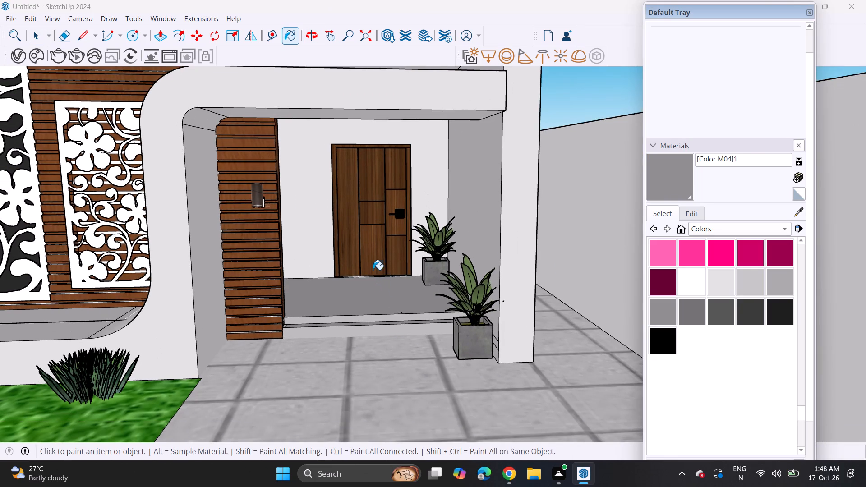
scroll(372, 262, down, 3)
shift+middle_drag(378, 258, 436, 272)
middle_drag(431, 256, 421, 232)
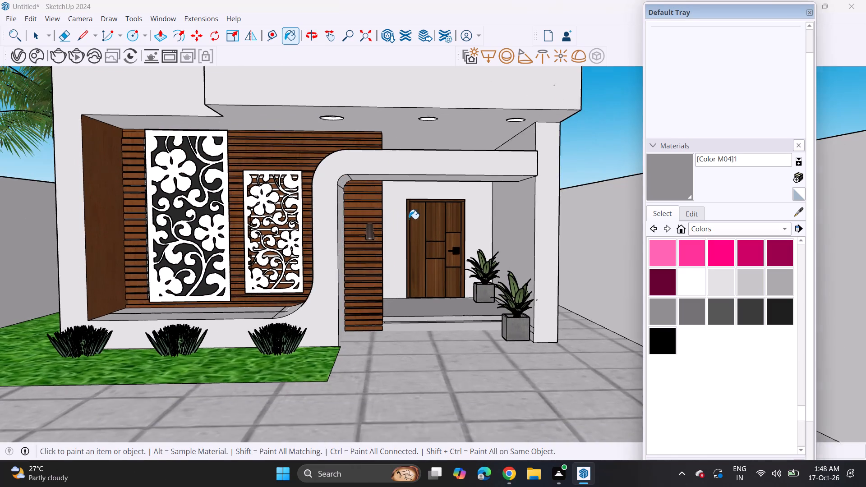
scroll(394, 199, down, 6)
shift+middle_drag(398, 216, 424, 285)
middle_drag(421, 272, 411, 256)
scroll(421, 272, up, 1)
shift+middle_drag(412, 248, 415, 270)
scroll(416, 255, down, 2)
click(386, 185)
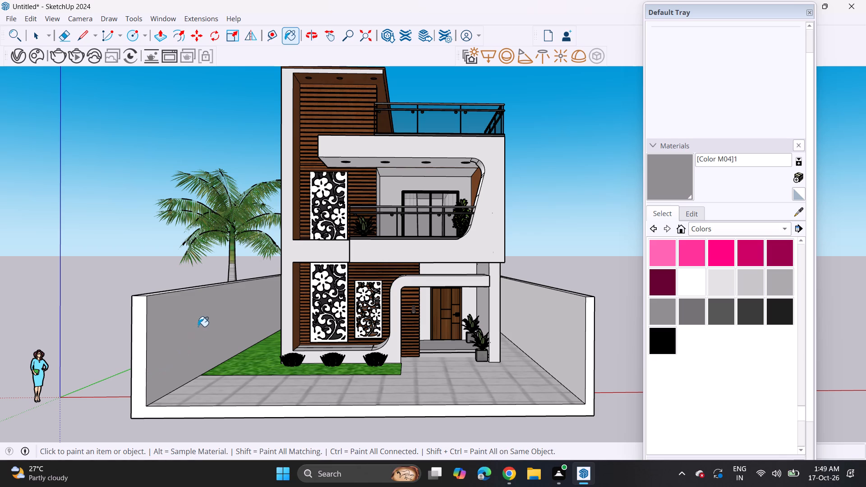
scroll(198, 326, down, 2)
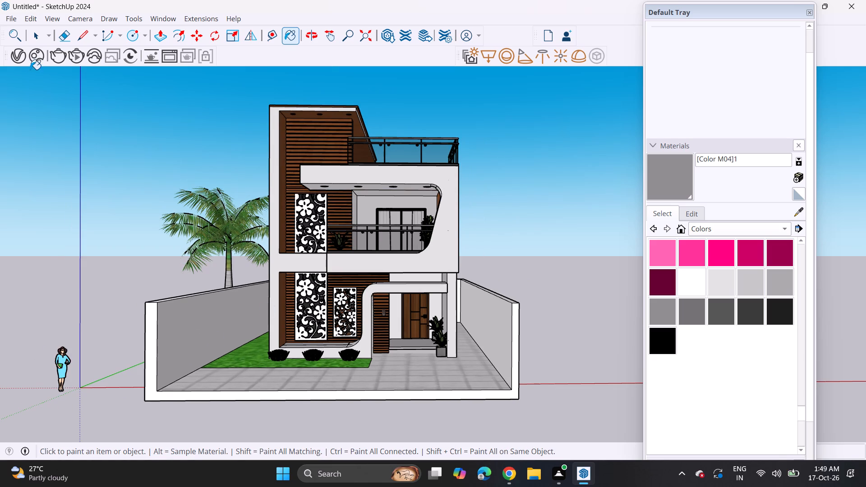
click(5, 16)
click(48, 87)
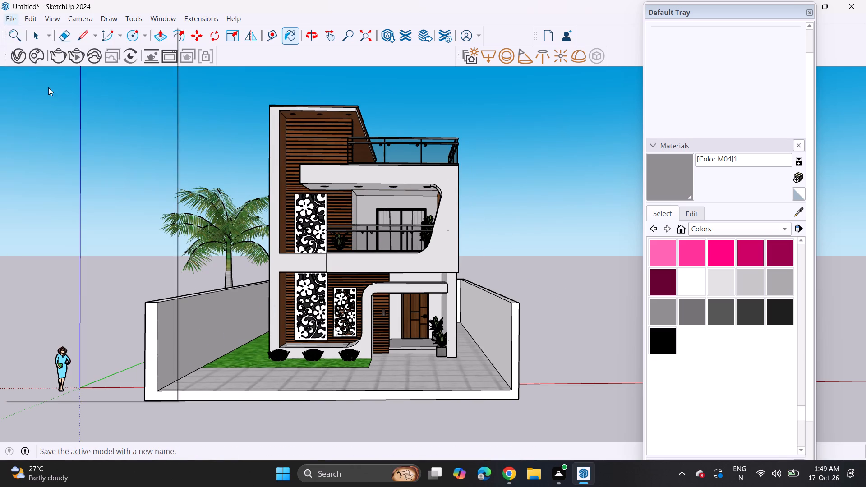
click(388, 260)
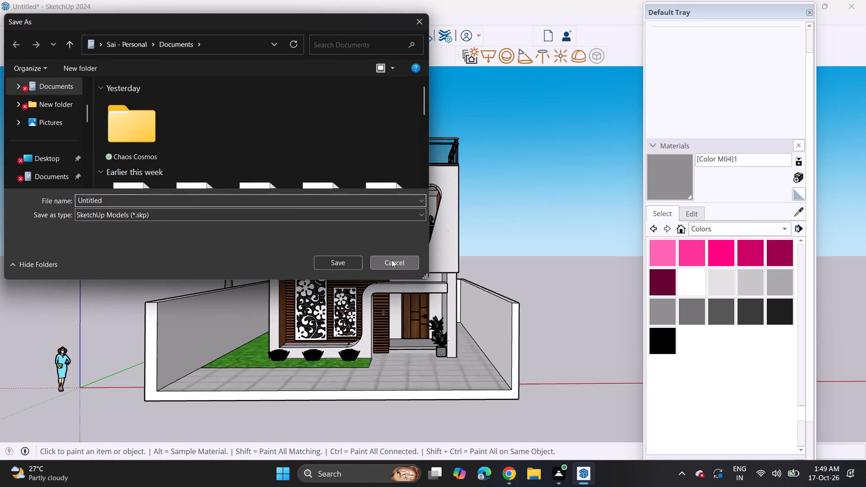
Move the Default Tray aside to free up the view of the house's front elevation.
scroll(267, 246, up, 1)
middle_drag(266, 243, 305, 245)
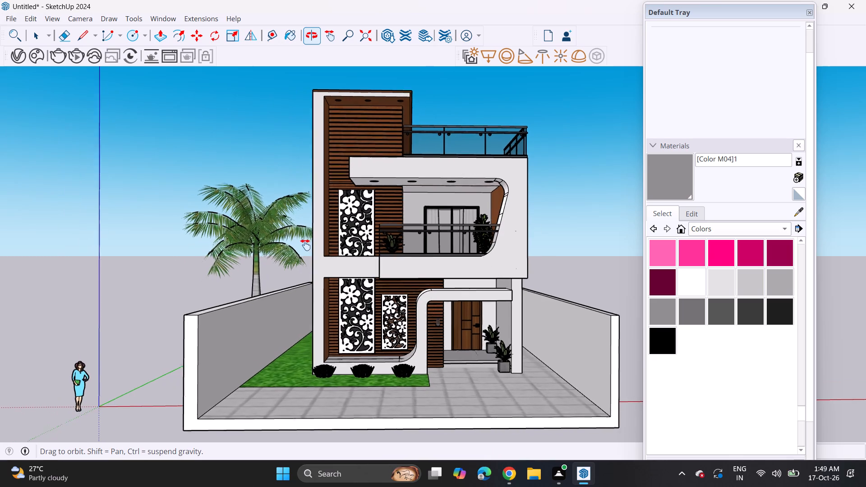
middle_drag(305, 245, 303, 244)
drag(657, 12, 815, 10)
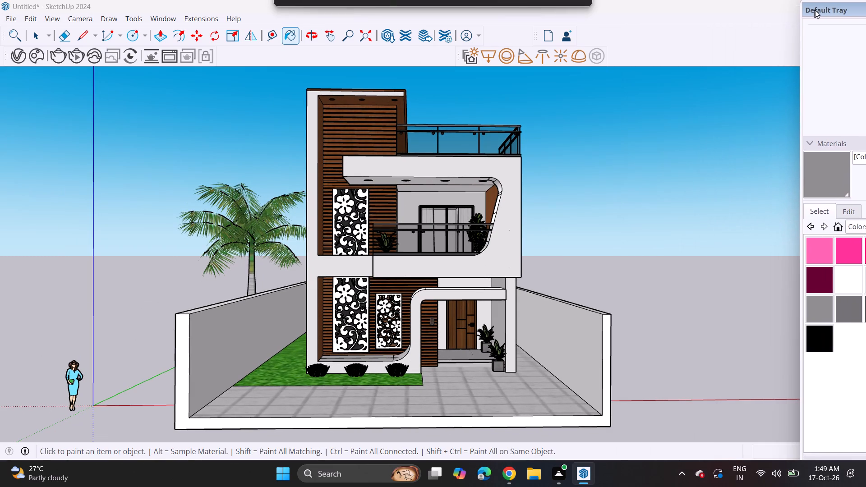
drag(815, 10, 815, 10)
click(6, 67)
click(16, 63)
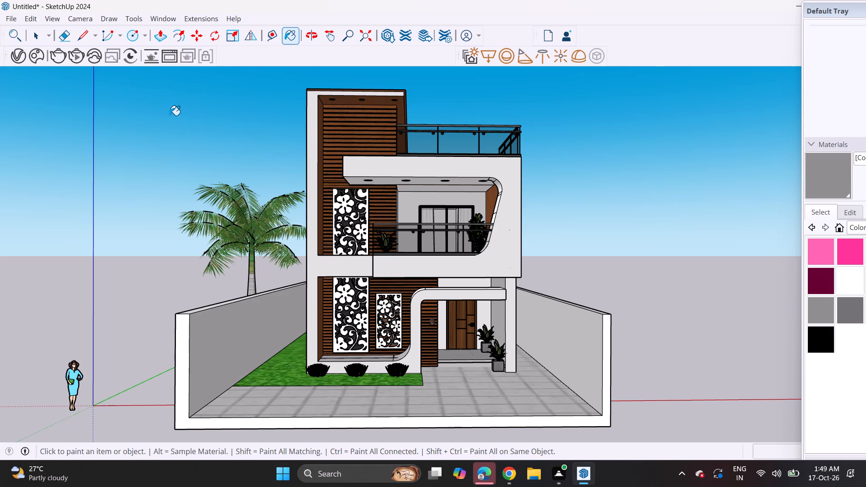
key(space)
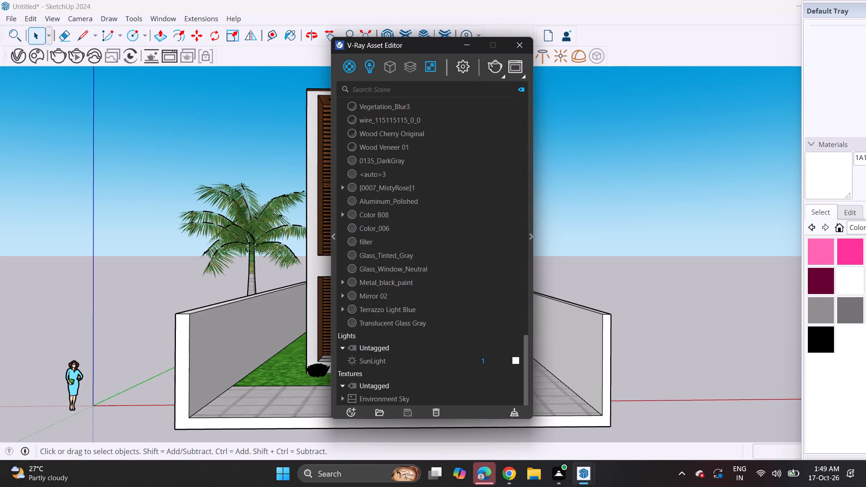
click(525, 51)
Group the circular face of the first downlight recess in the tower's wooden ceiling and convert it to a V-Ray mesh light.
scroll(353, 128, up, 3)
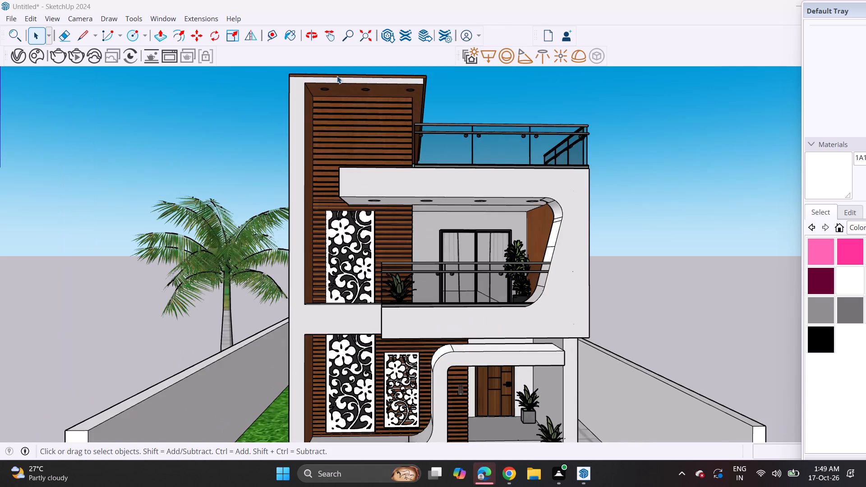
scroll(336, 78, up, 19)
scroll(318, 95, up, 6)
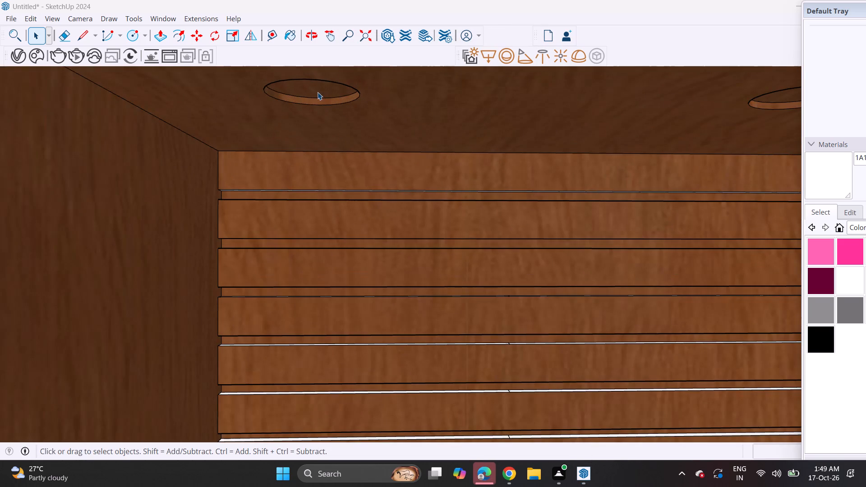
click(318, 92)
right_click(318, 92)
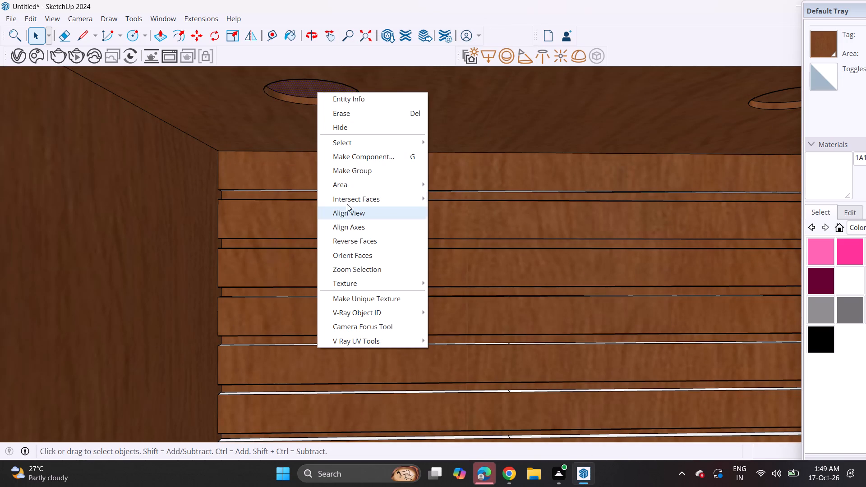
click(355, 165)
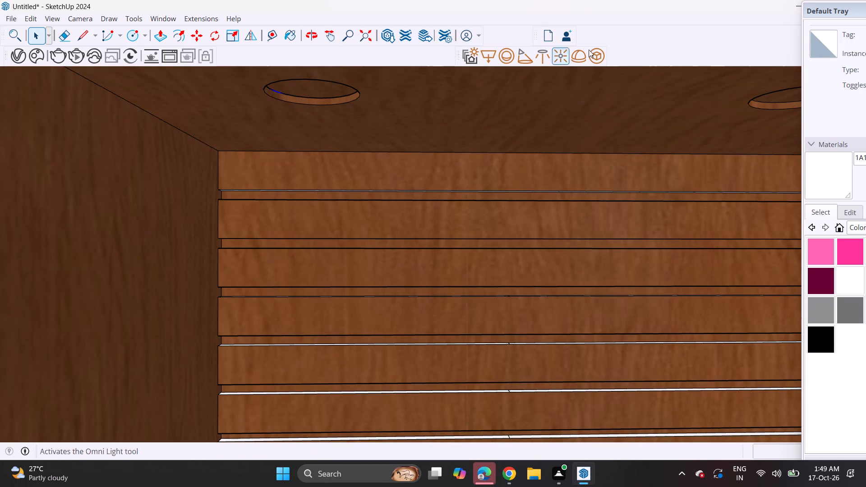
click(589, 56)
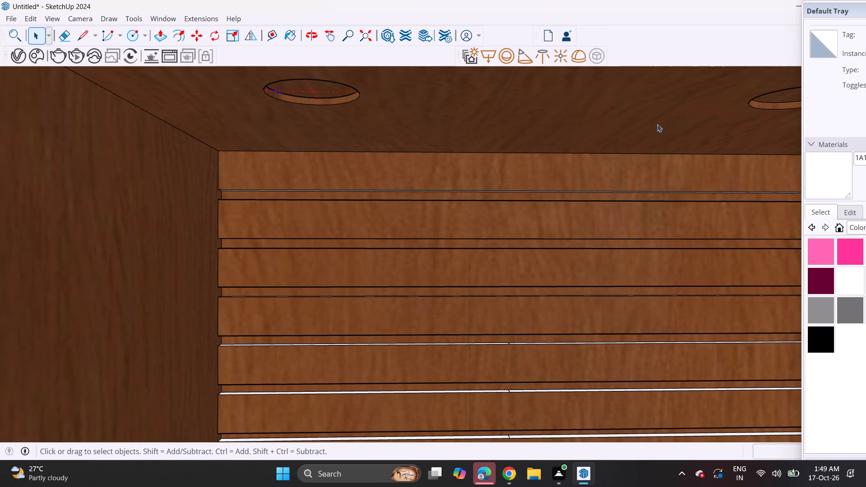
right_drag(787, 226, 738, 250)
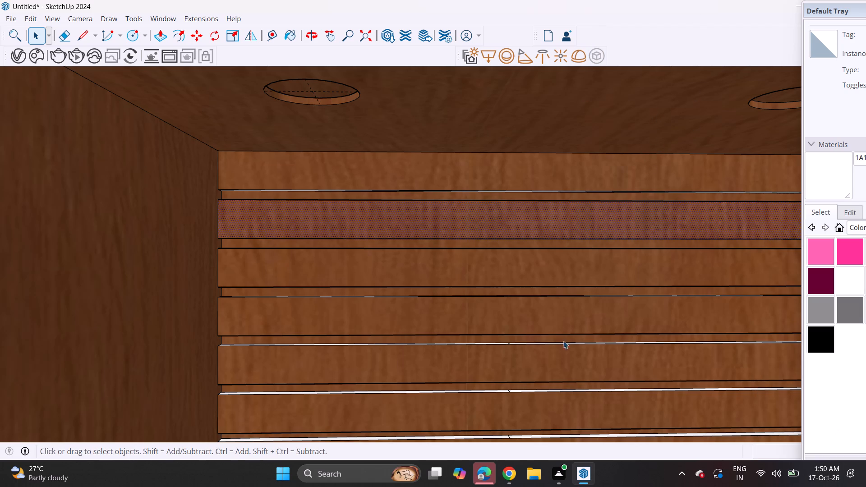
Group the circular face of the middle downlight recess in the tower's wooden ceiling and convert it to a V-Ray mesh light.
scroll(423, 257, down, 4)
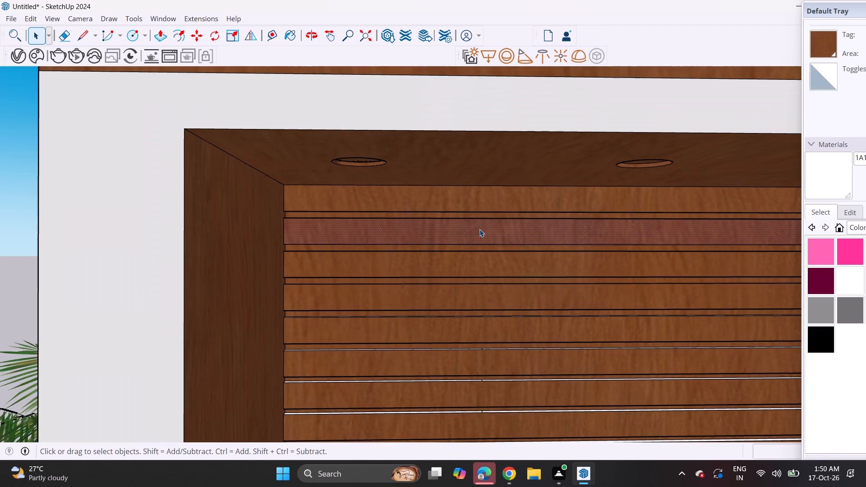
shift+middle_drag(479, 229, 348, 229)
middle_drag(385, 141, 300, 74)
scroll(304, 80, up, 1)
scroll(437, 109, up, 3)
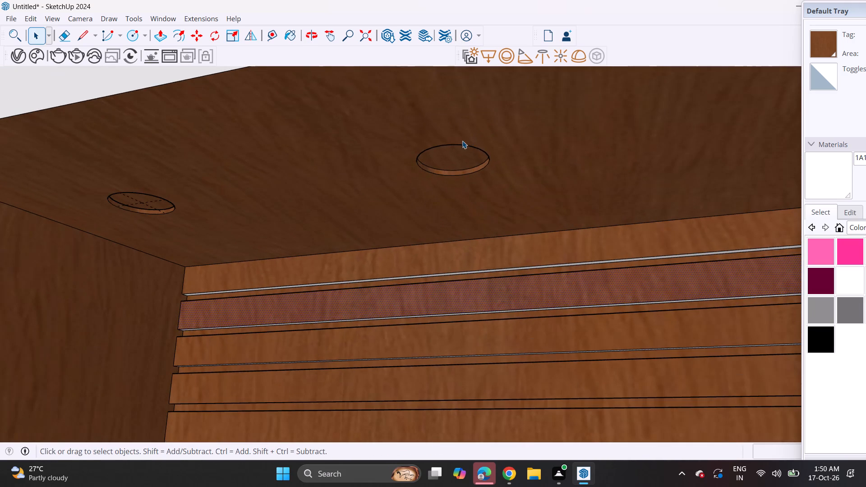
click(451, 149)
right_click(453, 153)
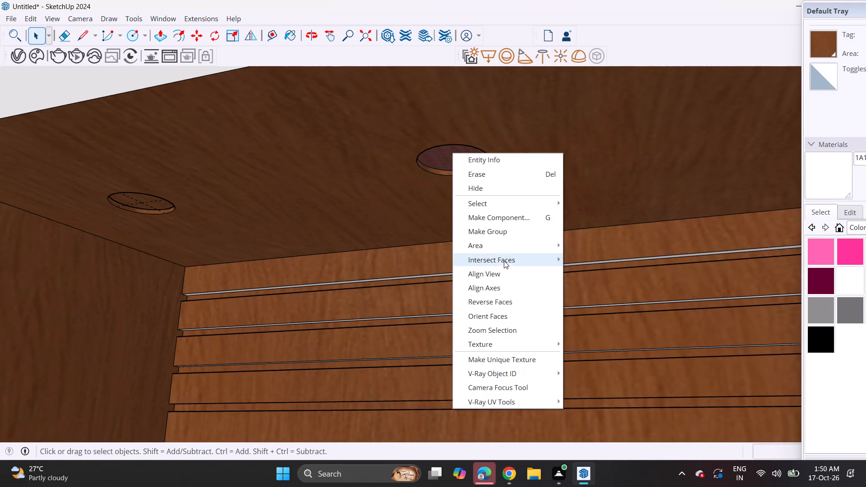
click(502, 232)
click(599, 57)
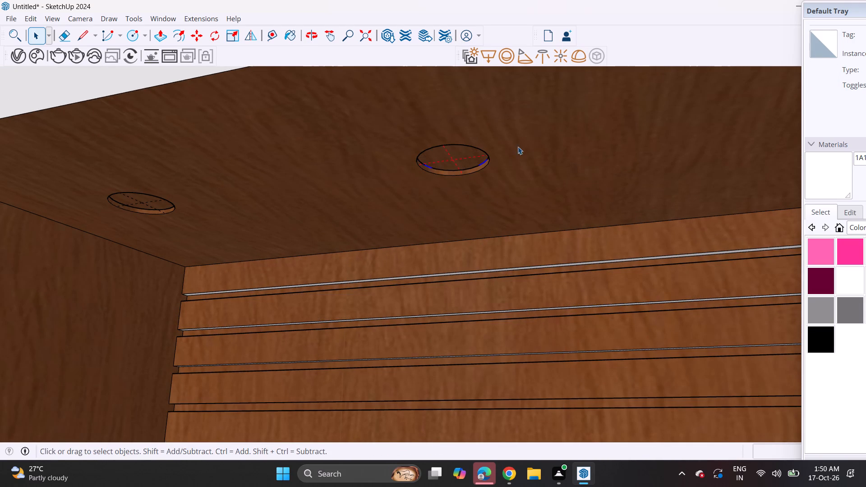
Group the circular face of the third downlight recess in the tower's wooden ceiling and convert it to a V-Ray mesh light.
scroll(482, 184, down, 4)
shift+middle_drag(519, 199, 287, 200)
click(481, 128)
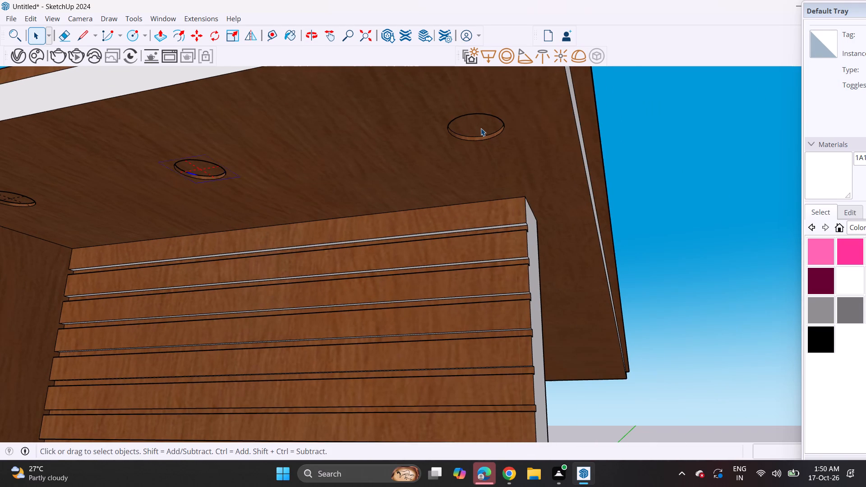
right_click(481, 128)
click(517, 212)
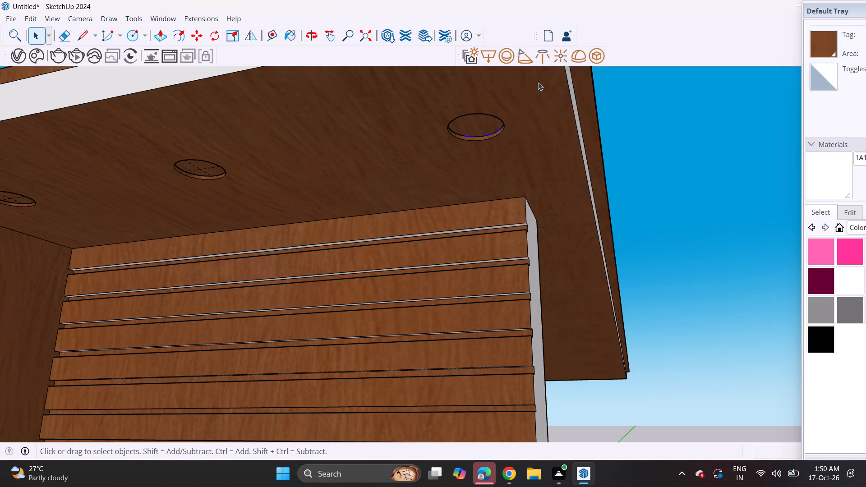
click(603, 56)
Group the recess face in the balcony ceiling nearest the wooden tower and convert it to a V-Ray mesh light.
scroll(461, 156, down, 5)
shift+middle_drag(458, 200, 460, 71)
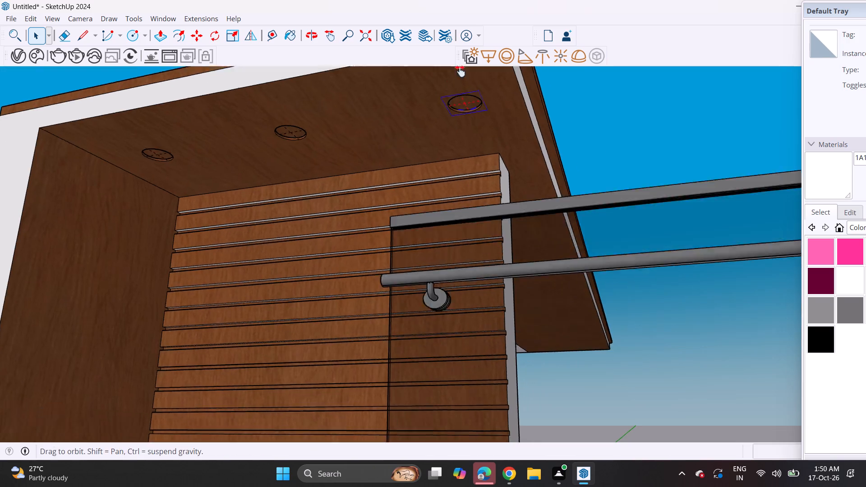
shift+middle_drag(460, 71, 463, 58)
scroll(456, 81, down, 10)
shift+middle_drag(454, 232, 425, 144)
scroll(349, 231, up, 2)
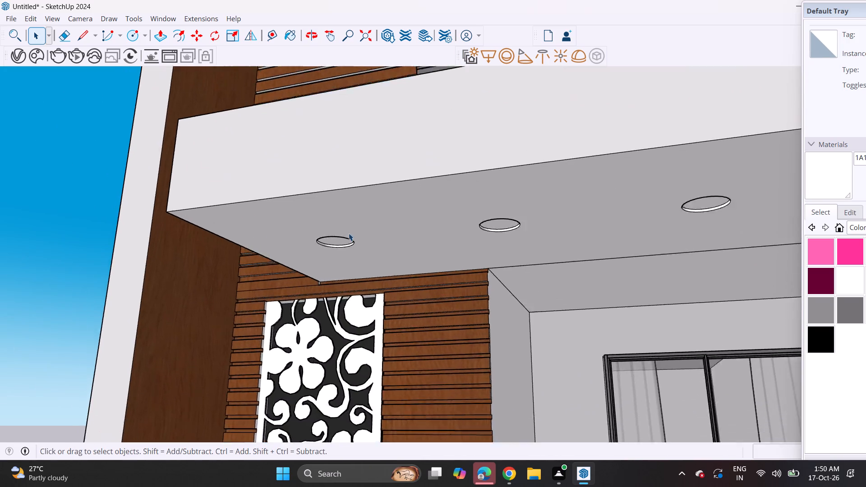
scroll(349, 233, up, 7)
click(333, 237)
right_click(333, 237)
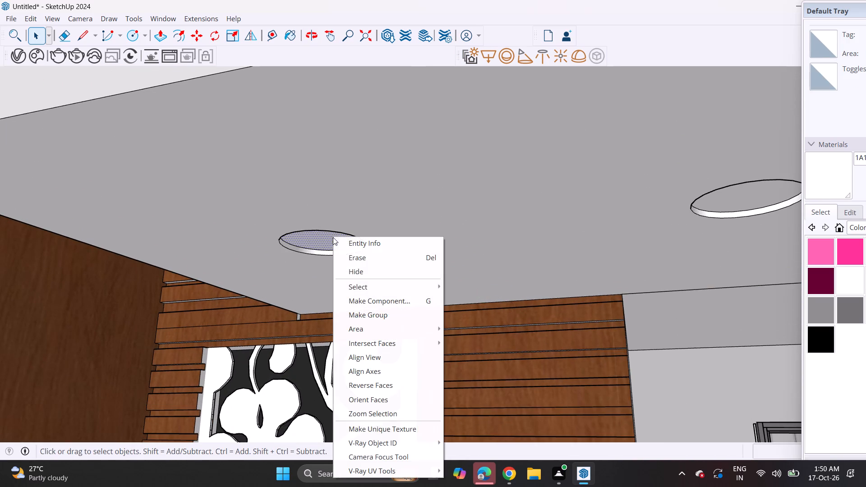
click(375, 310)
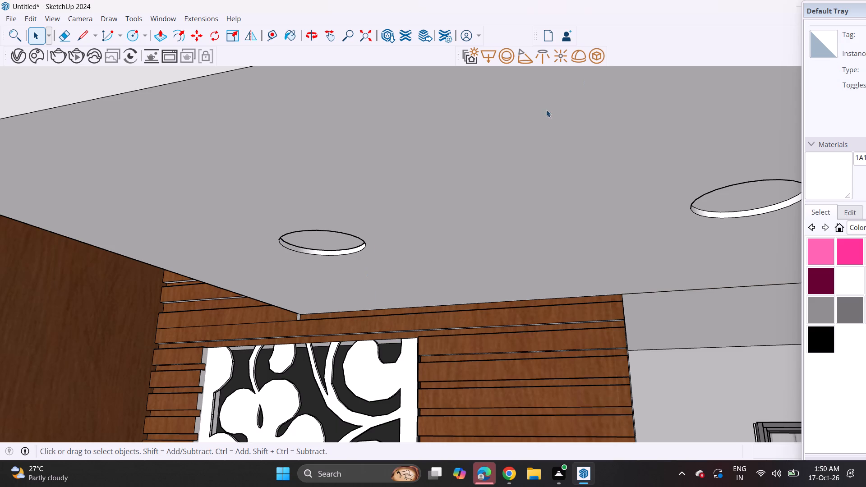
click(602, 55)
Group the face of the balcony ceiling's second downlight recess from the tower and convert it to a V-Ray mesh light.
scroll(539, 130, down, 4)
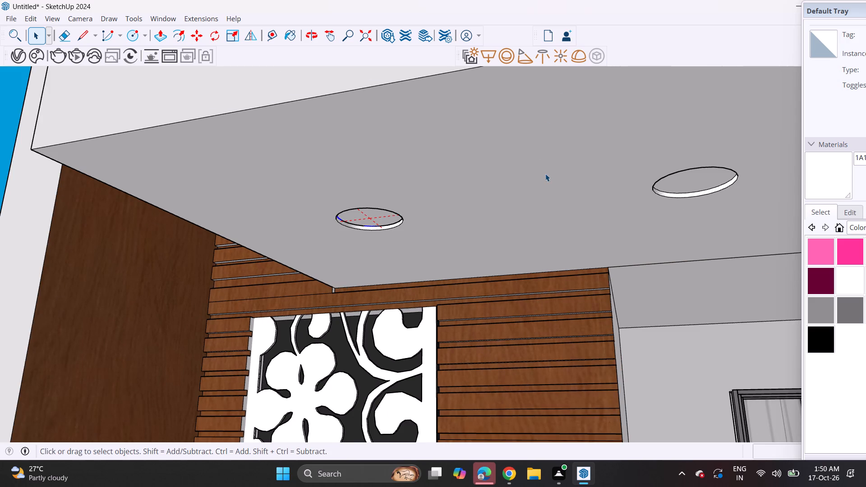
shift+middle_drag(545, 176, 187, 97)
click(354, 108)
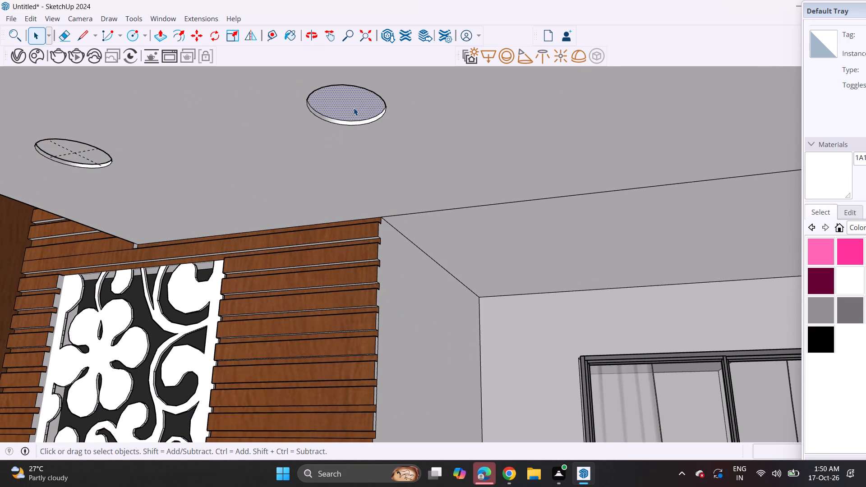
right_click(354, 108)
click(410, 185)
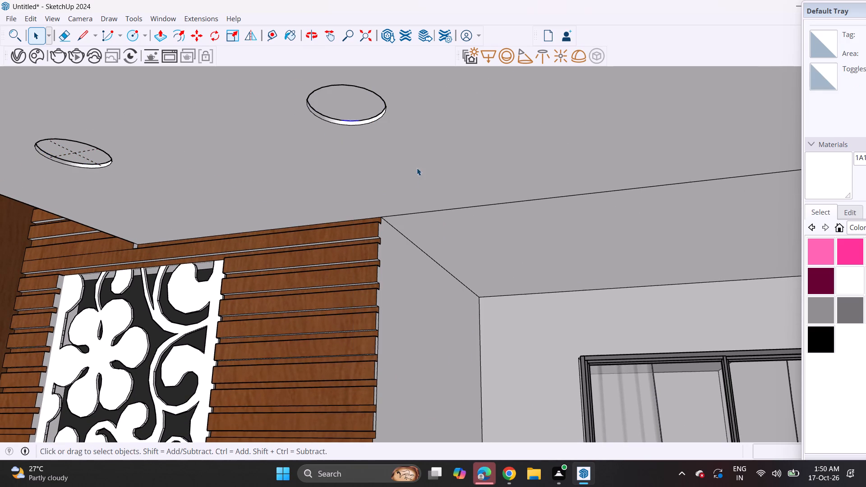
click(595, 52)
Group the face of the balcony ceiling's third downlight recess from the tower and convert it to a V-Ray mesh light.
scroll(512, 127, down, 4)
shift+middle_drag(526, 111, 463, 111)
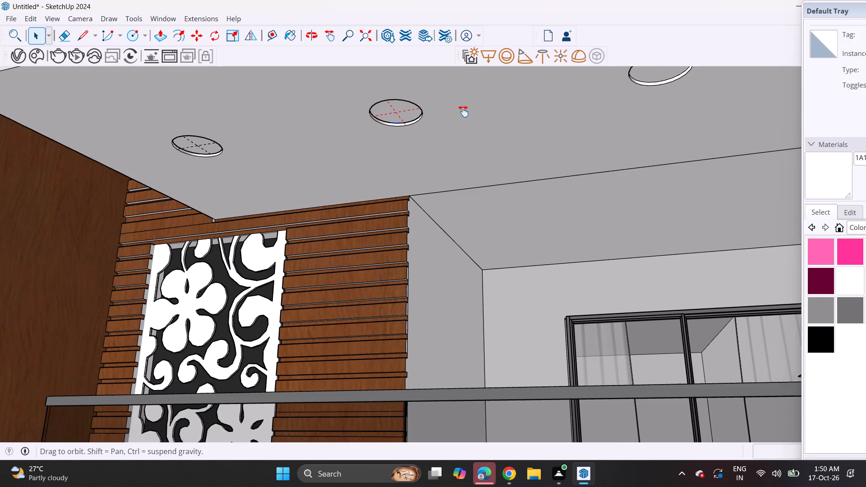
shift+middle_drag(463, 111, 233, 159)
click(348, 123)
right_click(348, 123)
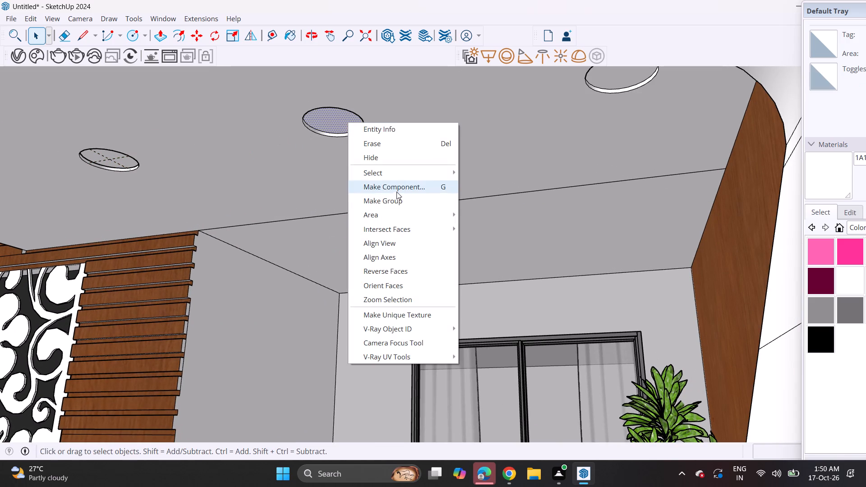
click(396, 198)
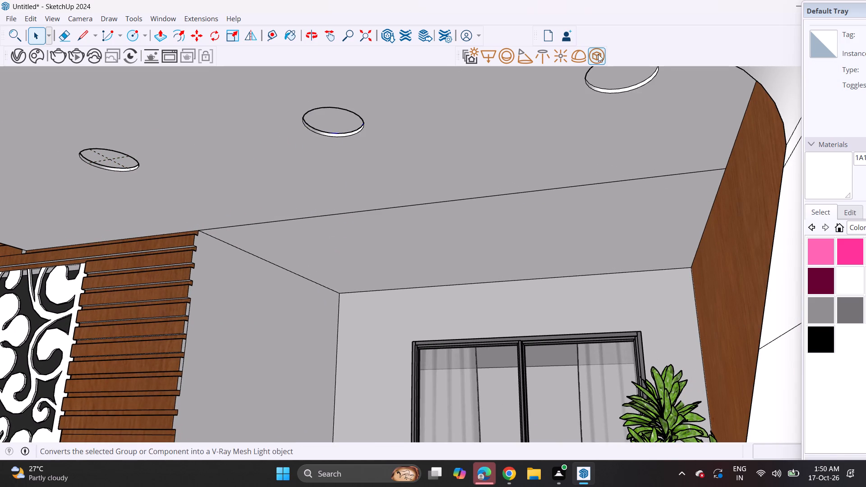
click(598, 54)
Group the balcony ceiling's last recess face, beside the curved wooden side, and convert it to a V-Ray mesh light.
click(616, 81)
right_click(616, 81)
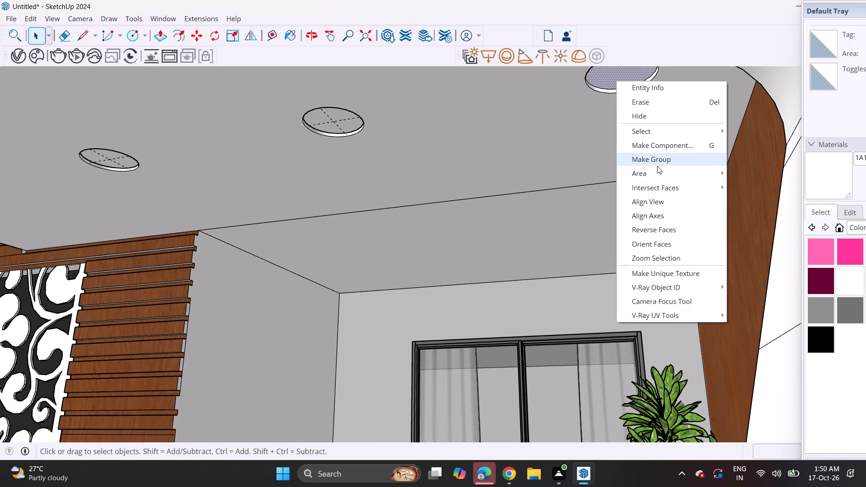
click(657, 160)
click(601, 55)
Group the face of the first downlight recess under the balcony slab, nearest the tower, and convert it to a V-Ray mesh light.
scroll(576, 135, down, 4)
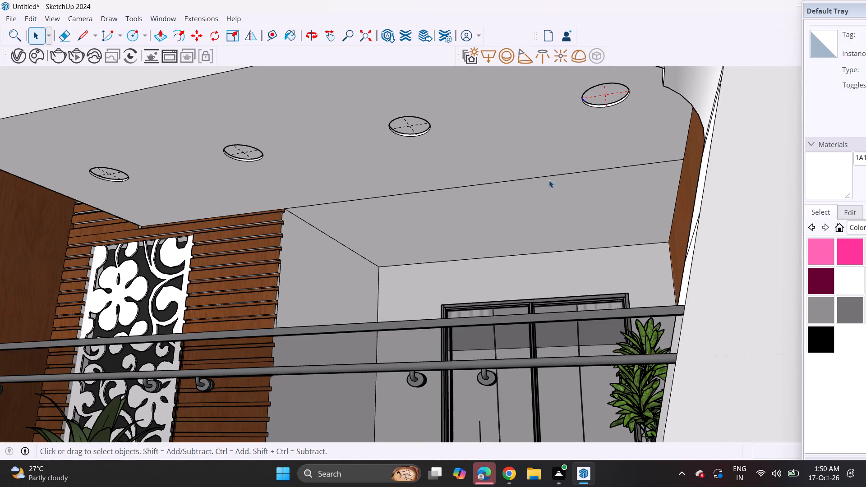
middle_drag(524, 210, 555, 18)
shift+middle_drag(499, 198, 557, 64)
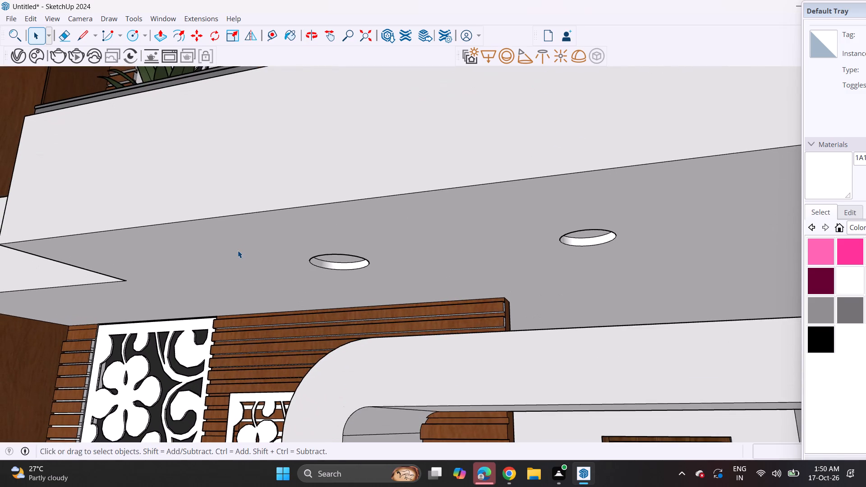
middle_drag(238, 250, 239, 216)
scroll(333, 229, up, 3)
click(341, 224)
right_click(341, 224)
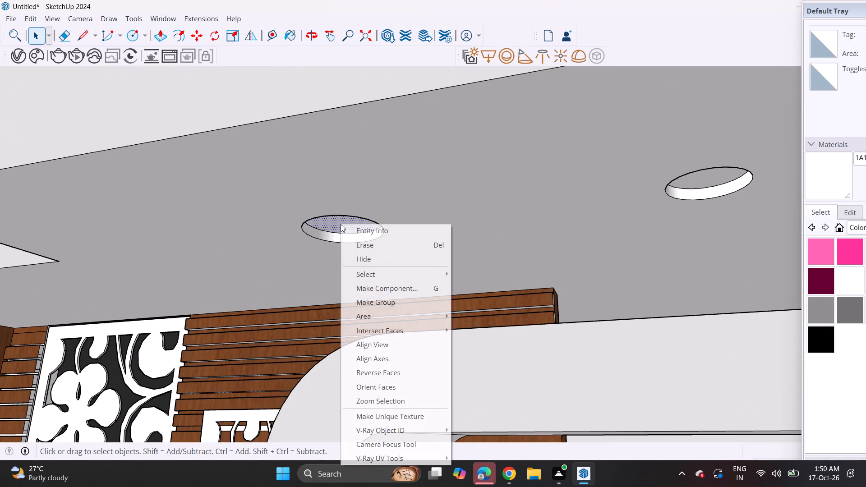
click(376, 301)
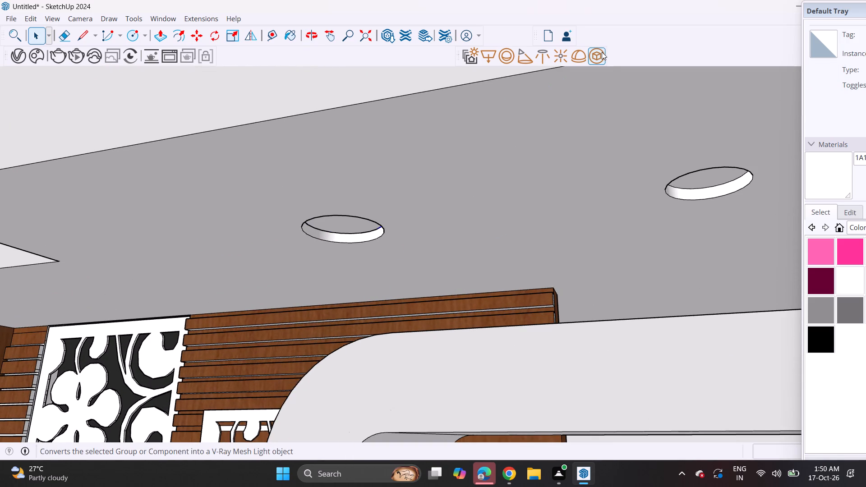
click(602, 52)
Group the face of the second downlight recess under the balcony slab and convert it to a V-Ray mesh light.
click(721, 175)
right_click(721, 175)
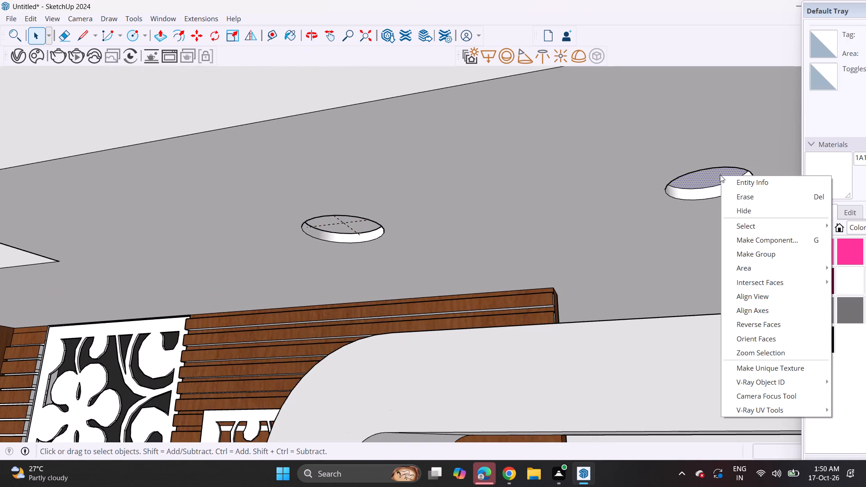
click(757, 252)
click(599, 56)
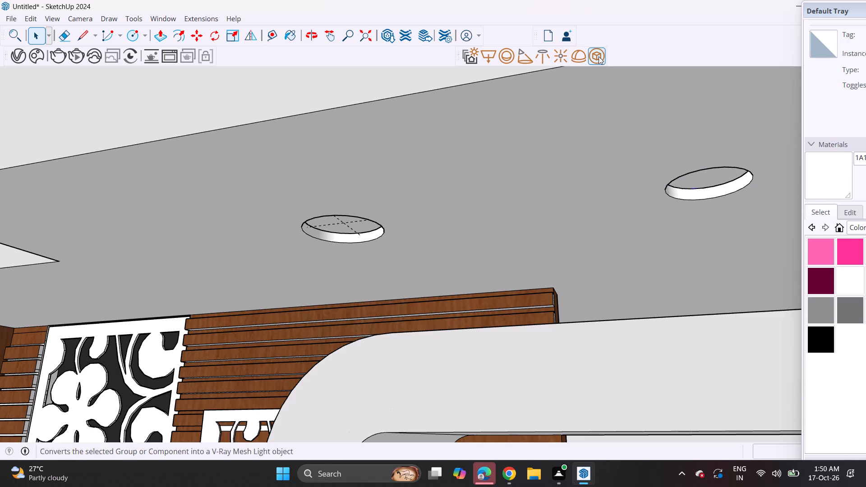
Group the face of the third downlight recess under the balcony slab, nearest the porch column, and convert it to a V-Ray mesh light.
scroll(580, 130, down, 11)
scroll(619, 146, down, 3)
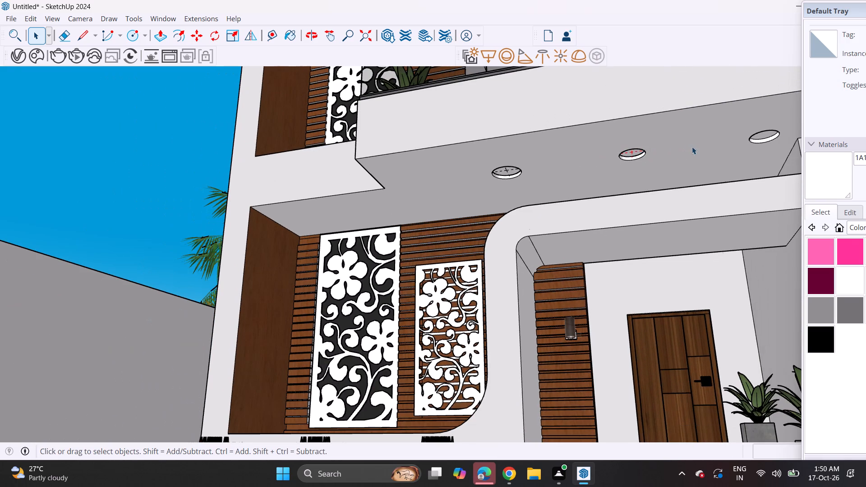
shift+middle_drag(641, 156, 540, 170)
scroll(661, 150, up, 10)
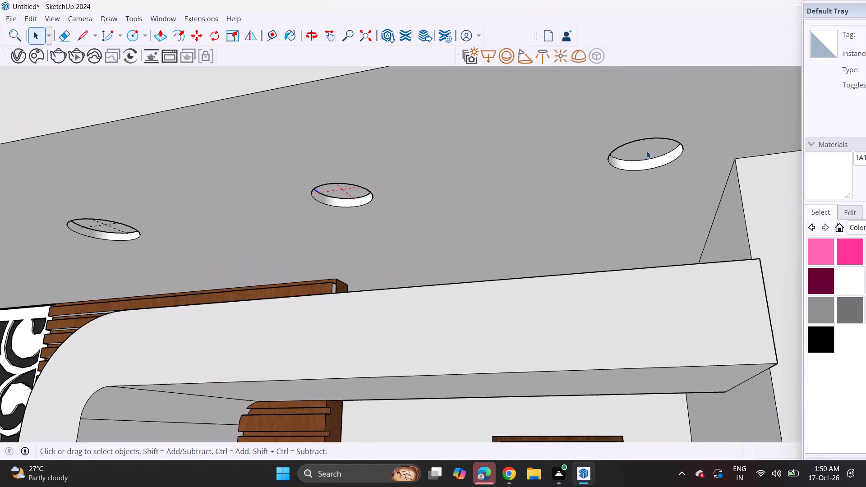
click(646, 151)
right_click(646, 151)
click(673, 223)
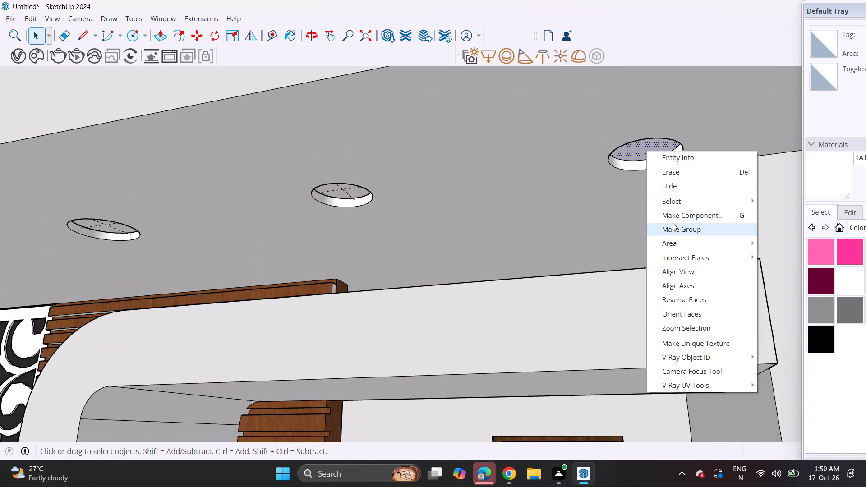
click(595, 50)
Place a V-Ray spot light high on the porch side wall, near the ceiling corner beside the entrance door.
scroll(576, 143, down, 5)
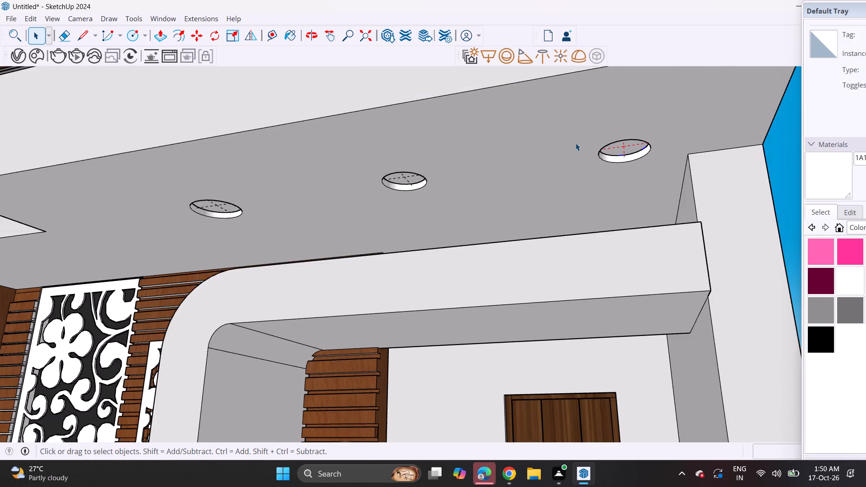
scroll(576, 143, down, 2)
shift+middle_drag(562, 203, 549, 126)
scroll(531, 134, down, 5)
middle_drag(522, 172, 577, 271)
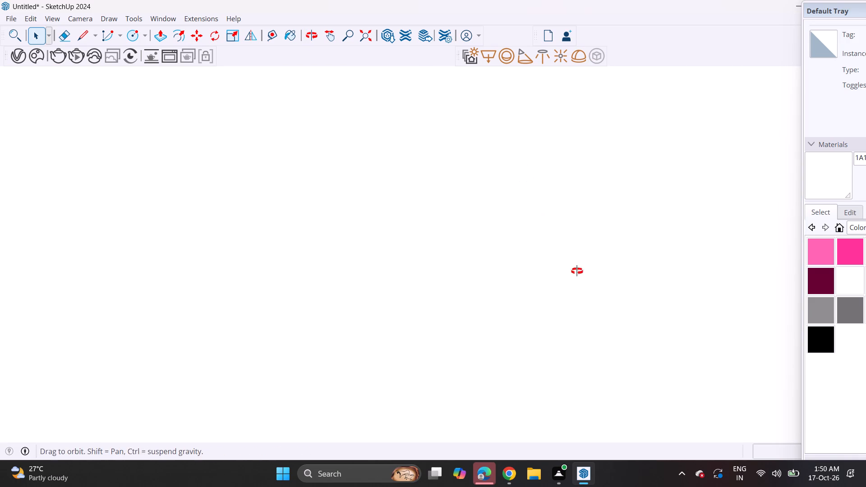
middle_drag(577, 271, 582, 285)
click(365, 41)
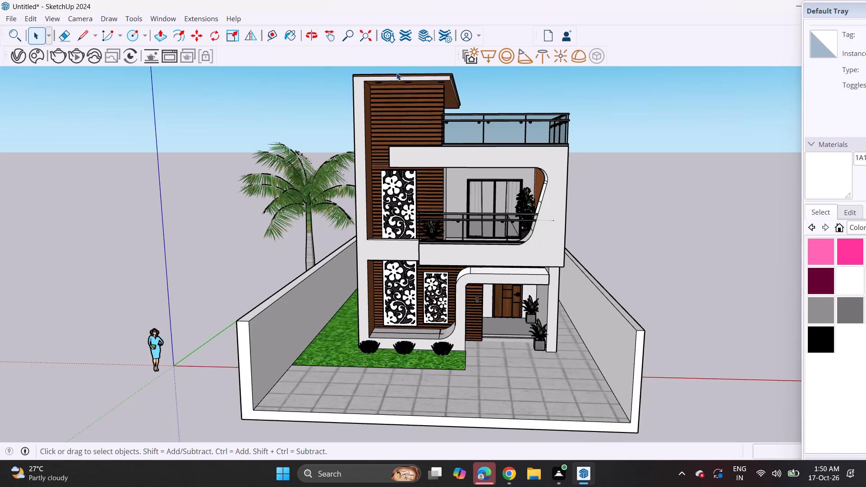
shift+middle_drag(475, 208, 462, 175)
middle_drag(470, 158, 486, 133)
scroll(486, 133, up, 2)
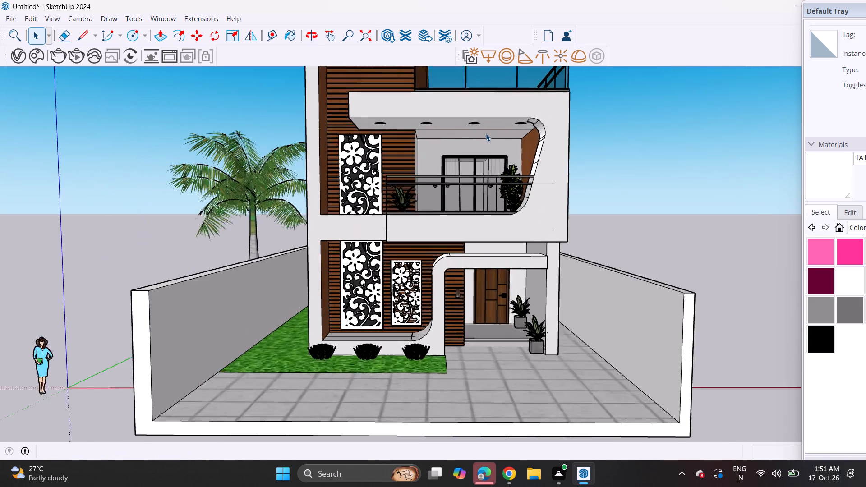
scroll(486, 133, up, 1)
middle_drag(486, 141, 470, 148)
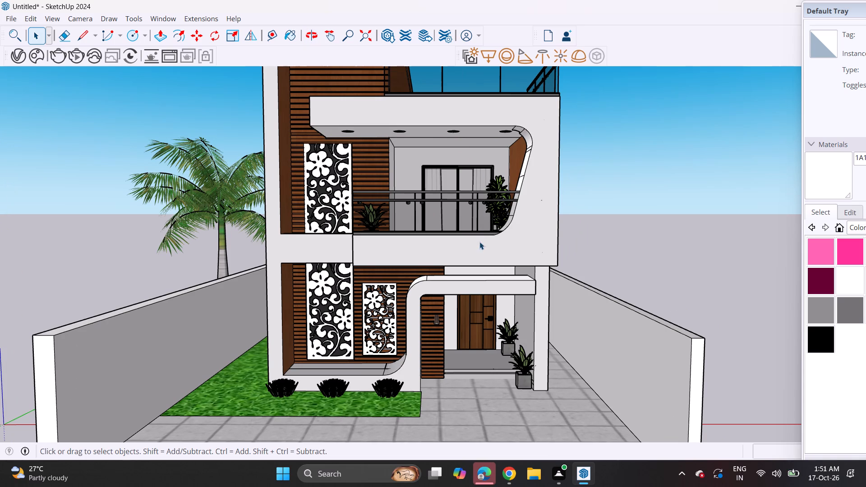
middle_drag(465, 296, 490, 230)
scroll(528, 276, up, 4)
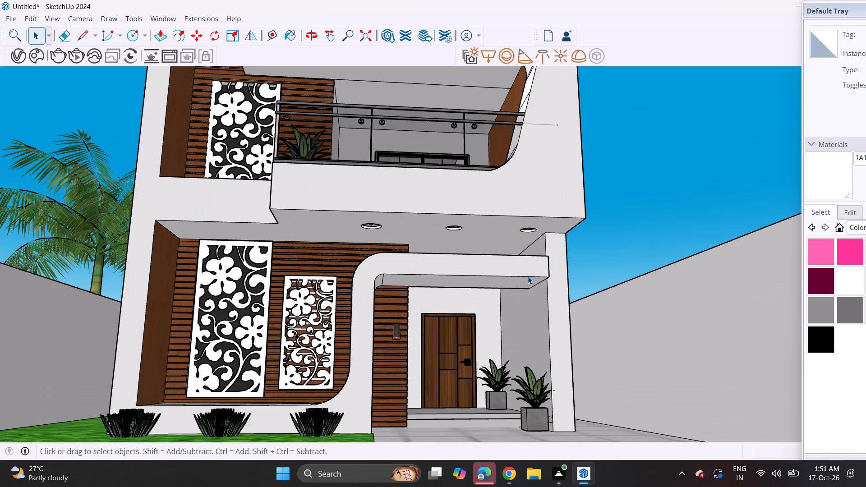
scroll(512, 303, up, 3)
middle_drag(509, 289, 534, 253)
scroll(509, 289, up, 1)
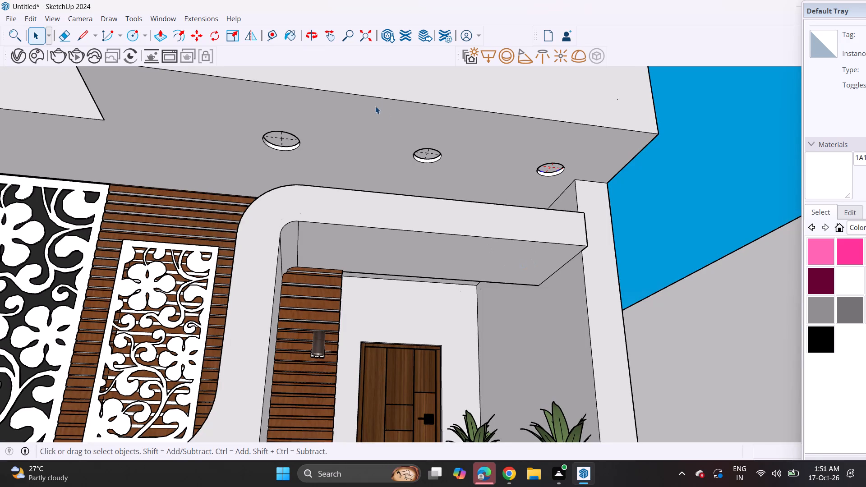
click(528, 58)
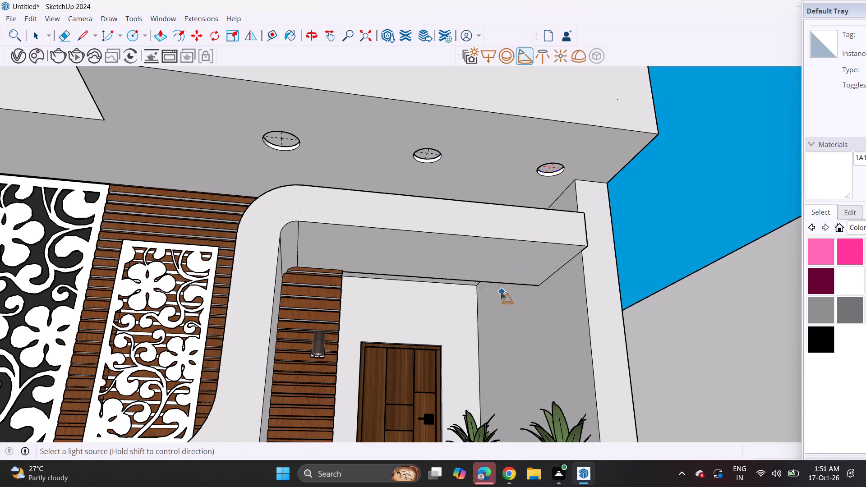
click(493, 287)
Move the spot light a short distance out from the porch side wall so its whole cone clears the surface.
scroll(496, 299, up, 8)
key(space)
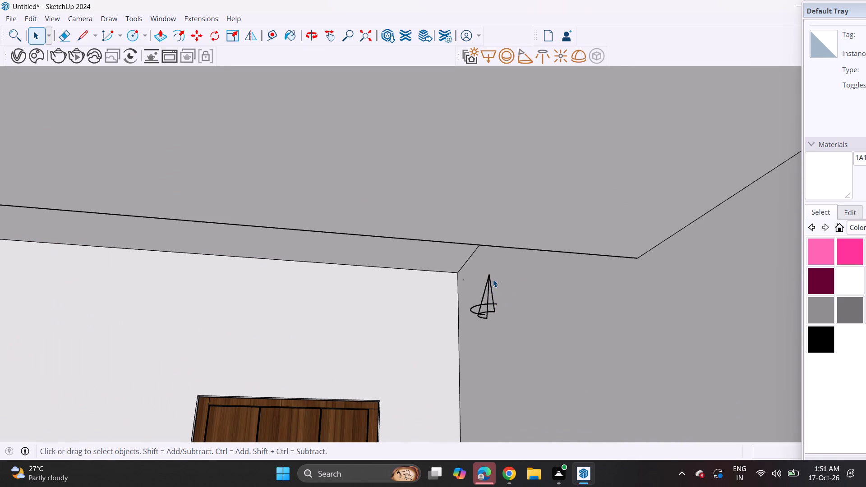
click(495, 281)
click(491, 282)
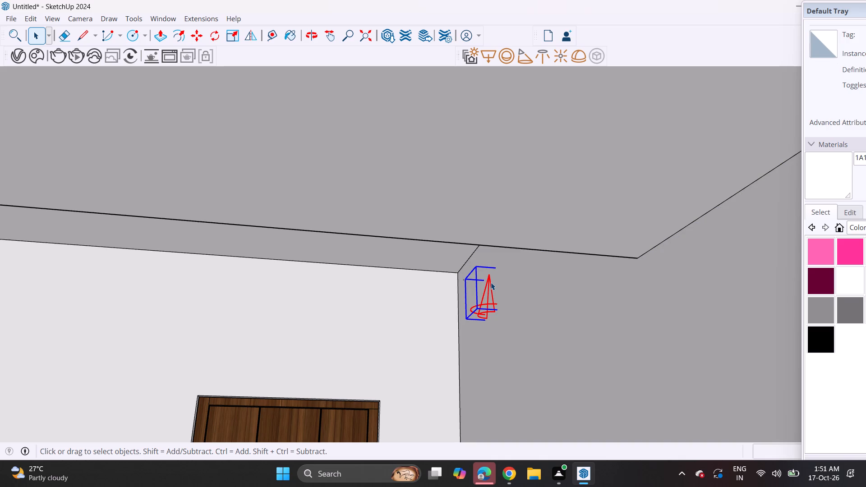
key(m)
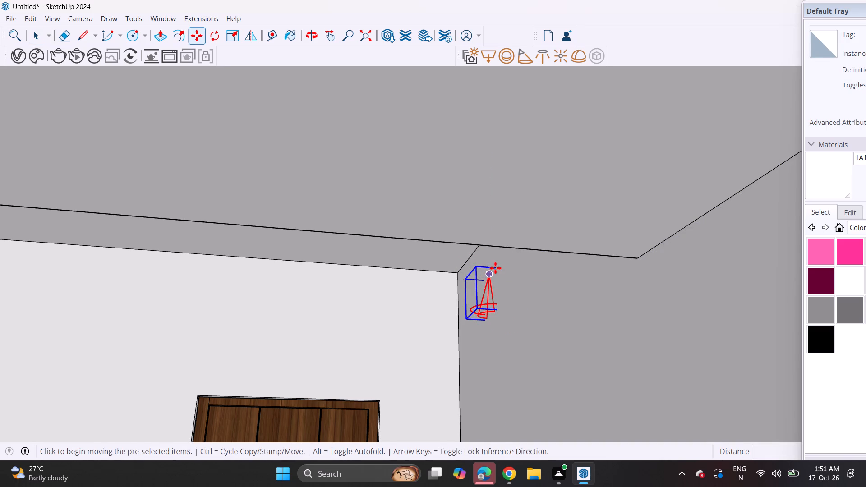
click(490, 273)
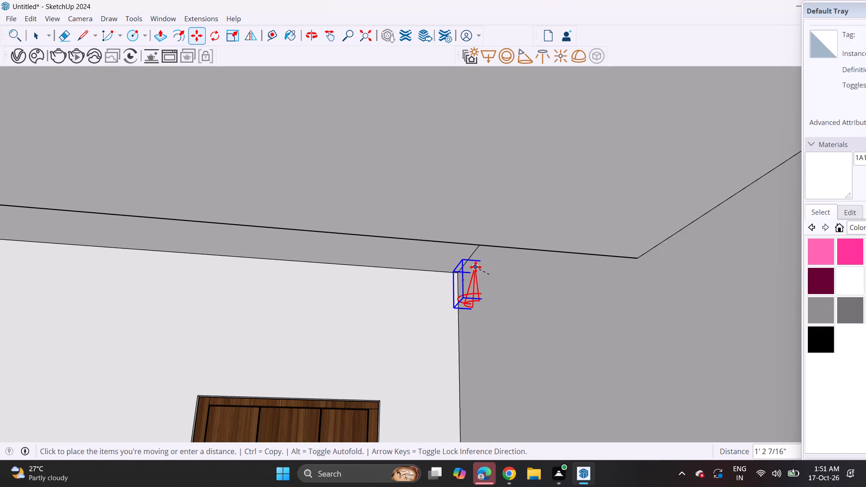
click(475, 270)
key(space)
click(495, 365)
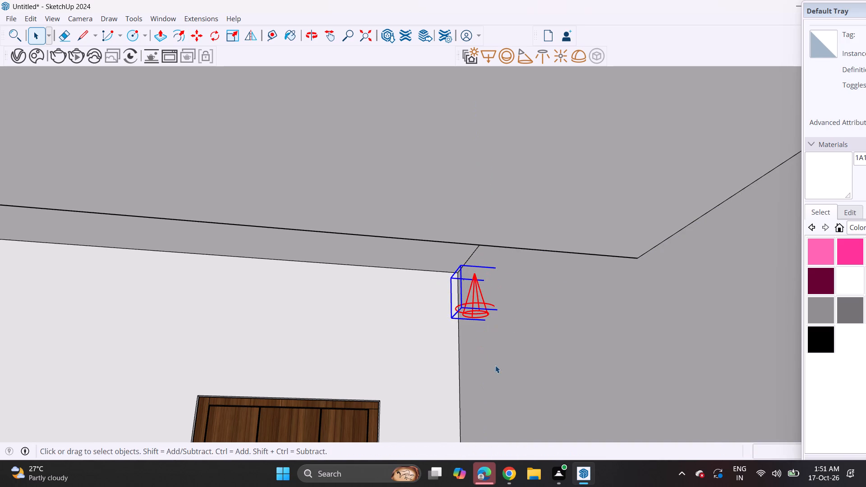
Review the house's front elevation and the porch area from several angles, ending on a full front view.
middle_drag(494, 331, 445, 350)
scroll(432, 322, down, 16)
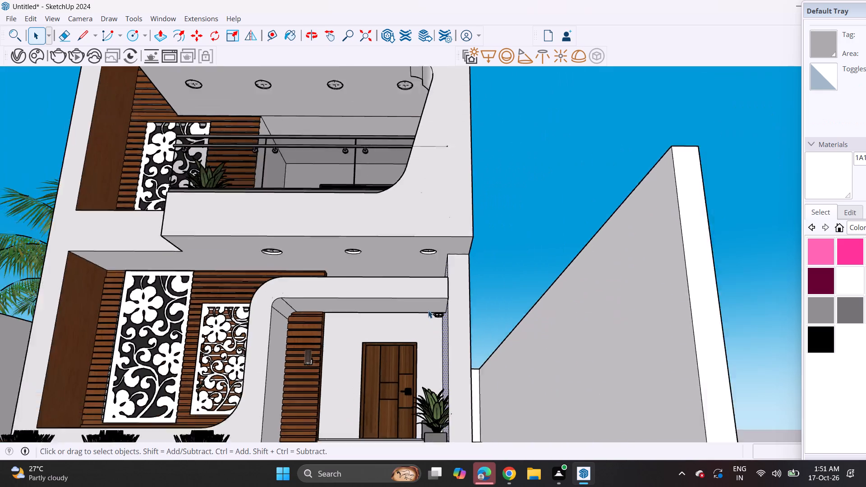
middle_drag(425, 303, 502, 261)
middle_drag(501, 272, 501, 324)
scroll(434, 270, down, 3)
shift+middle_drag(433, 262, 449, 293)
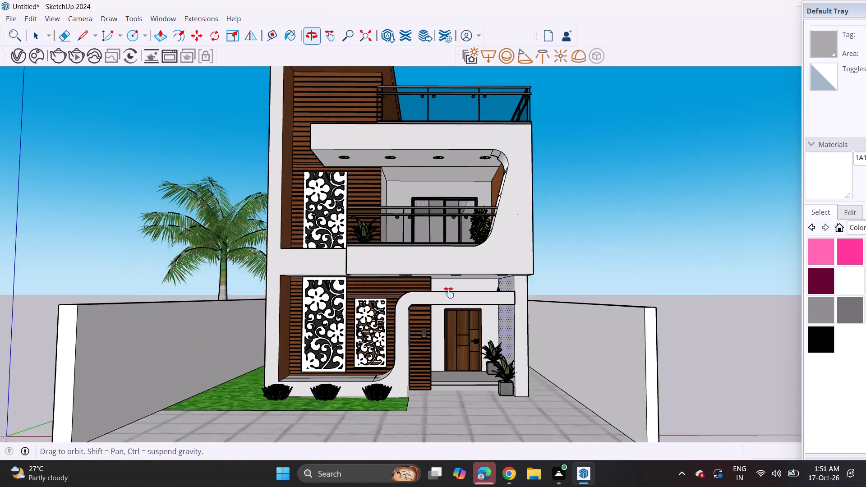
shift+middle_drag(449, 293, 471, 314)
scroll(470, 301, down, 1)
middle_drag(470, 301, 469, 305)
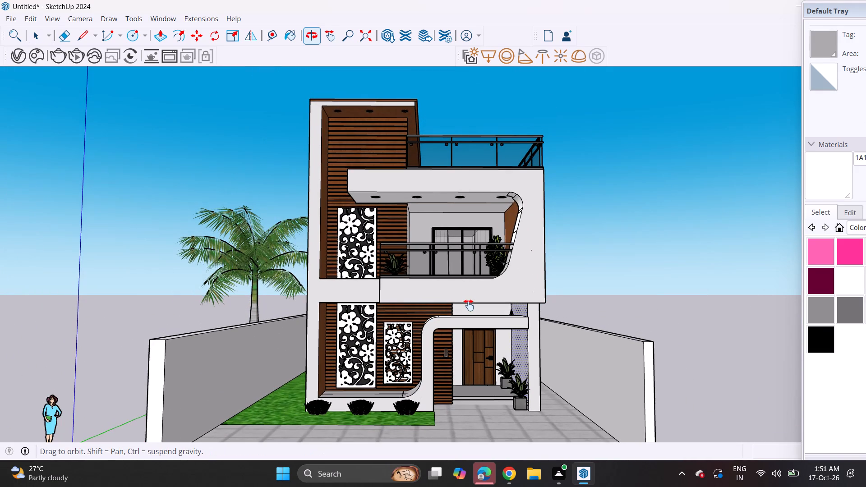
middle_drag(469, 305, 469, 294)
scroll(469, 294, up, 2)
scroll(469, 294, down, 1)
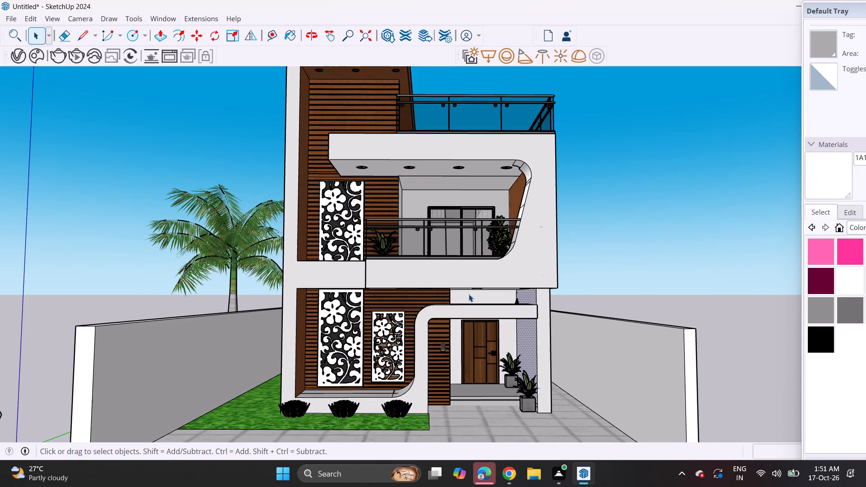
shift+middle_drag(469, 294, 467, 298)
scroll(466, 296, down, 1)
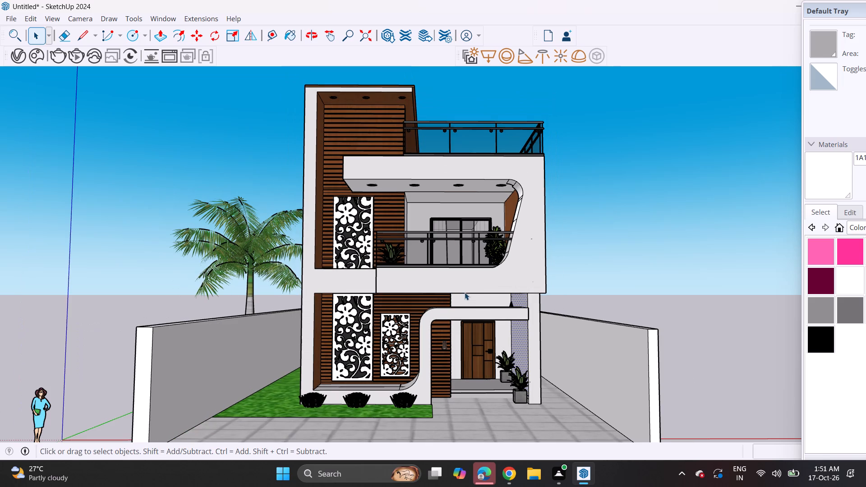
middle_drag(465, 292, 467, 285)
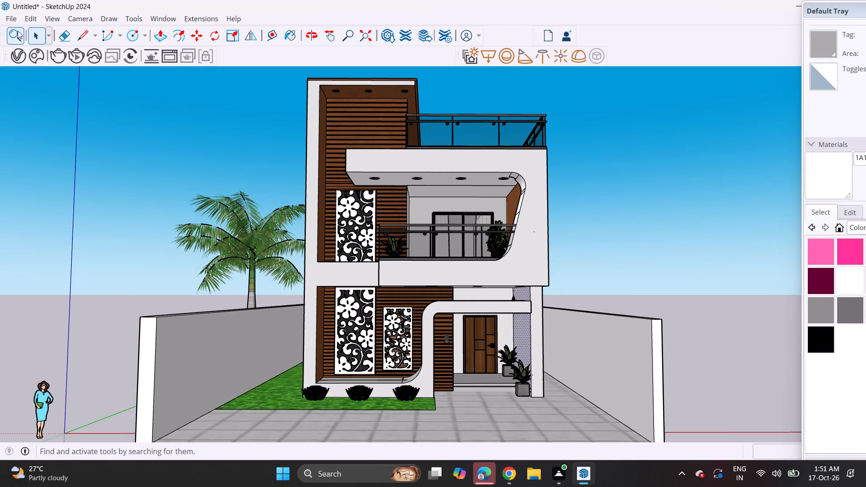
Import the Tree component from the Downloads folder into the model at the origin.
click(14, 17)
click(51, 179)
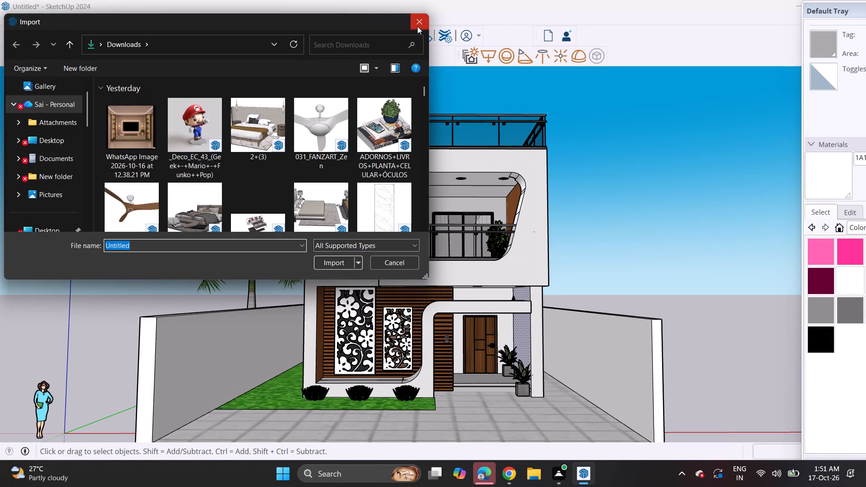
scroll(293, 129, down, 4)
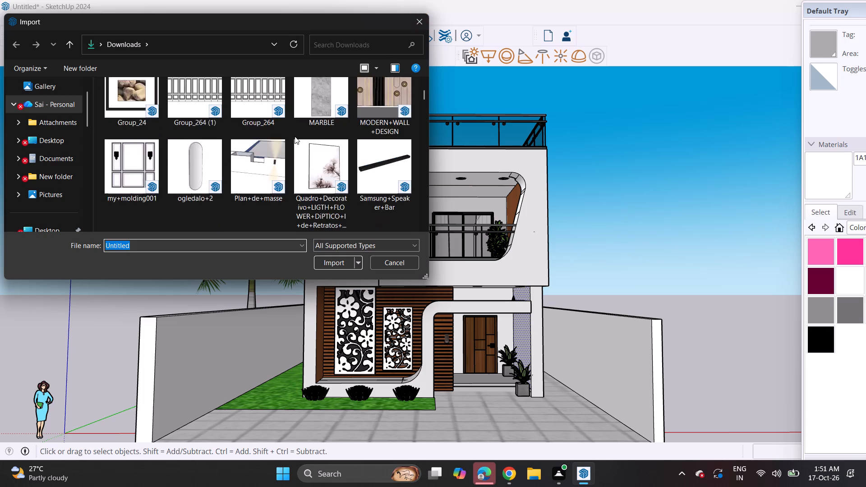
scroll(295, 136, down, 11)
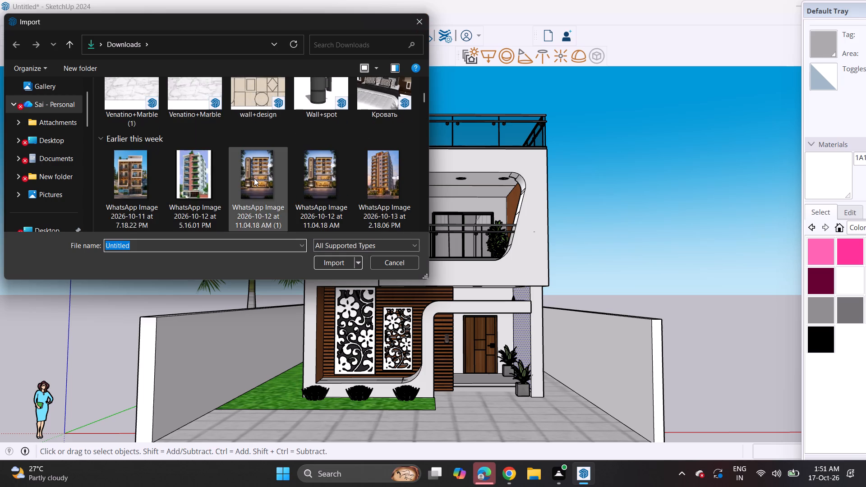
scroll(256, 179, down, 15)
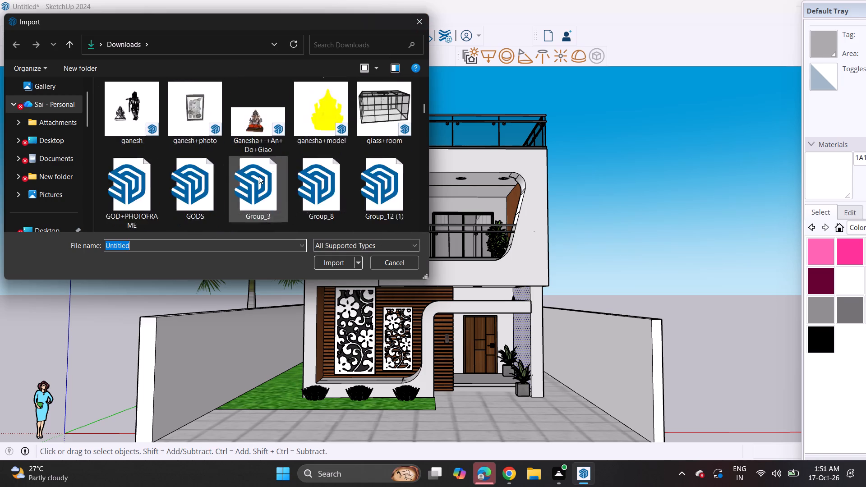
scroll(259, 176, down, 14)
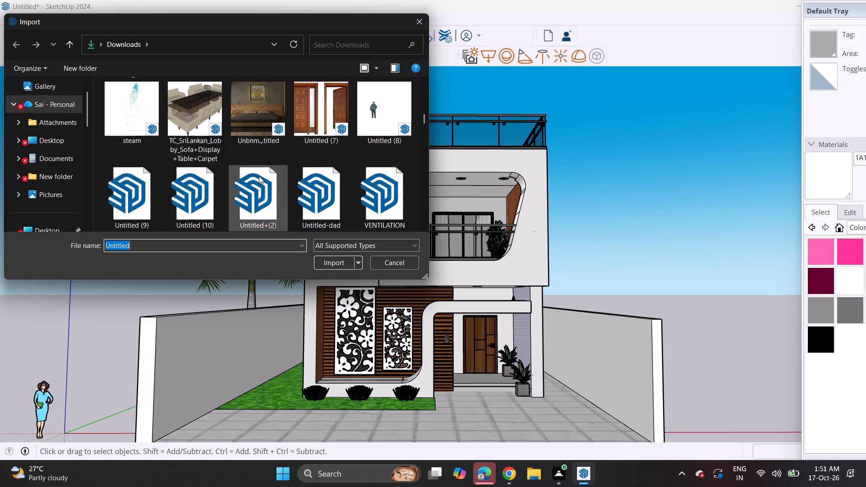
scroll(259, 176, down, 11)
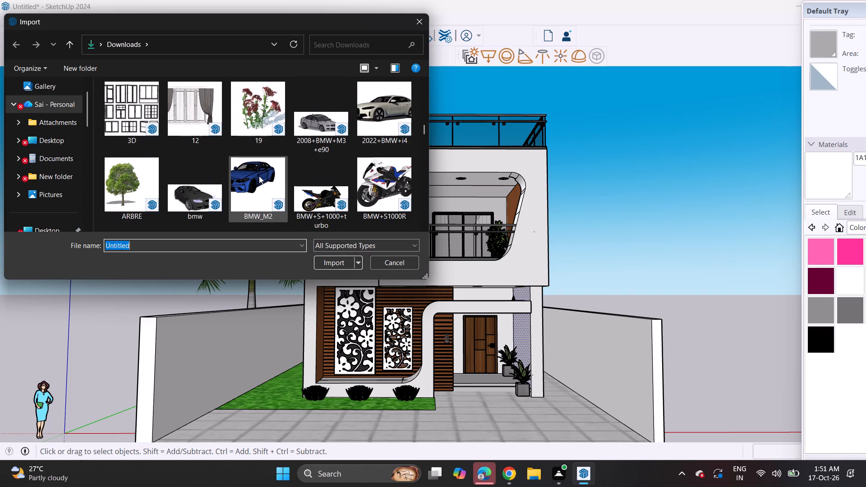
scroll(259, 176, down, 6)
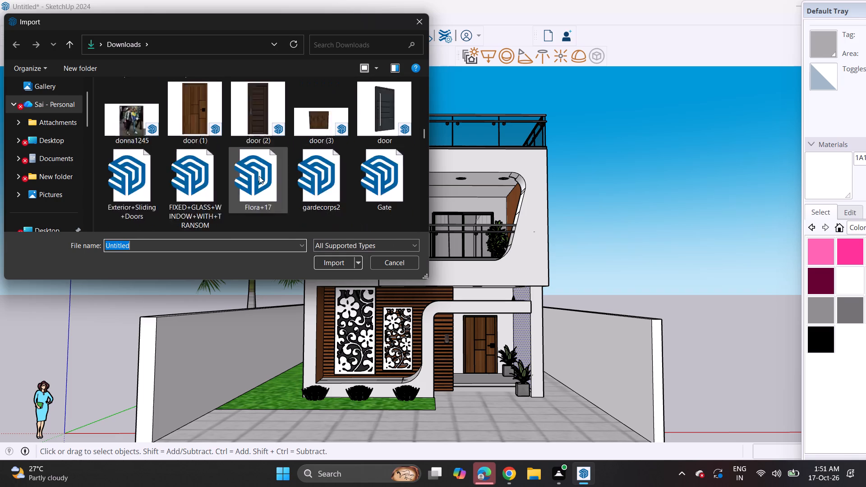
scroll(259, 176, down, 4)
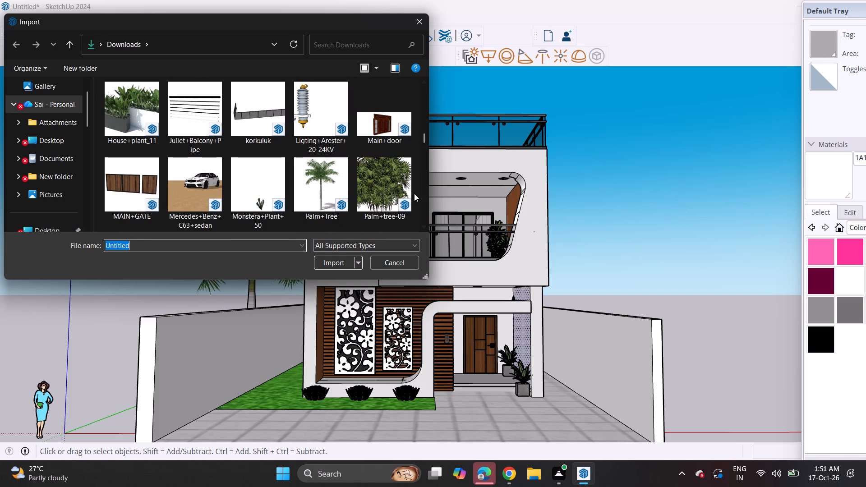
scroll(271, 197, down, 6)
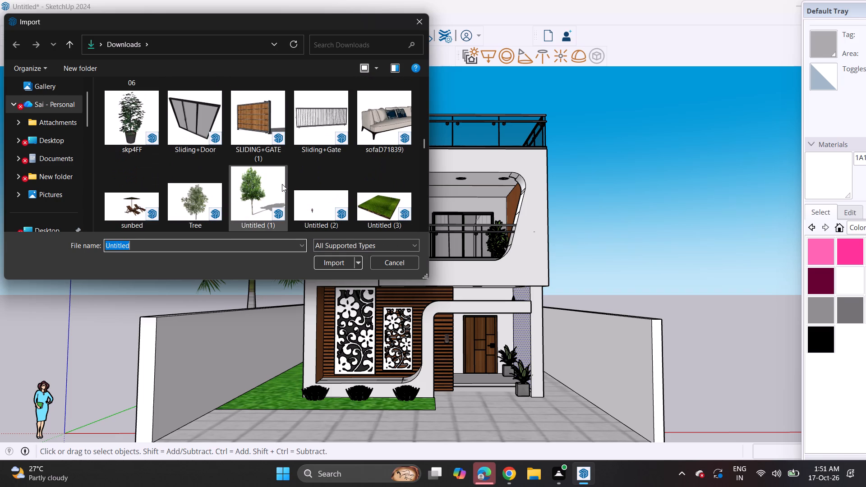
click(203, 204)
click(336, 265)
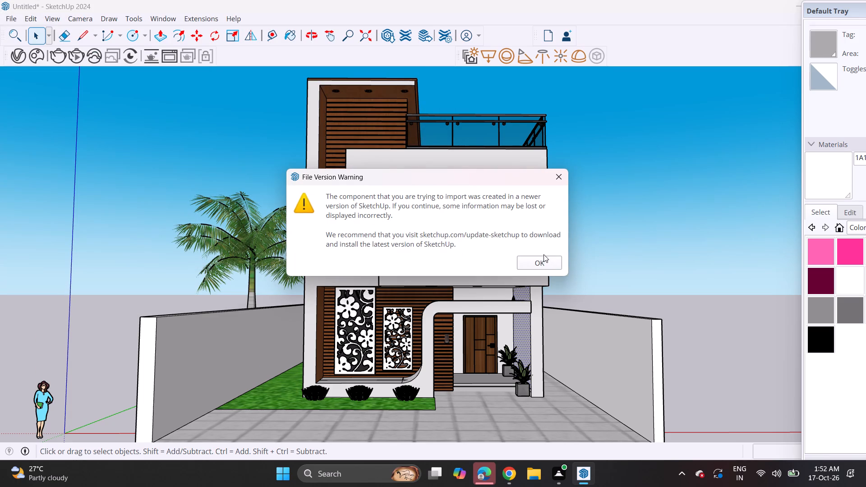
click(540, 262)
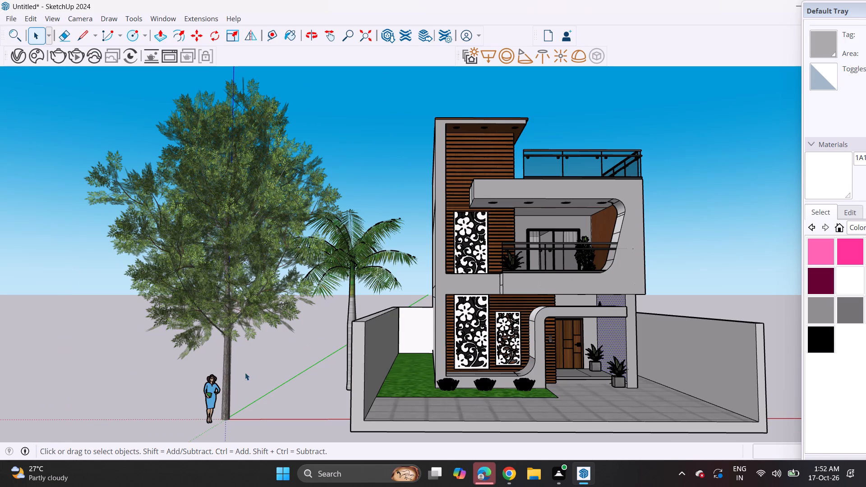
Move the imported tree from the origin to the ground outside the boundary wall, beside the palm tree.
click(232, 377)
key(m)
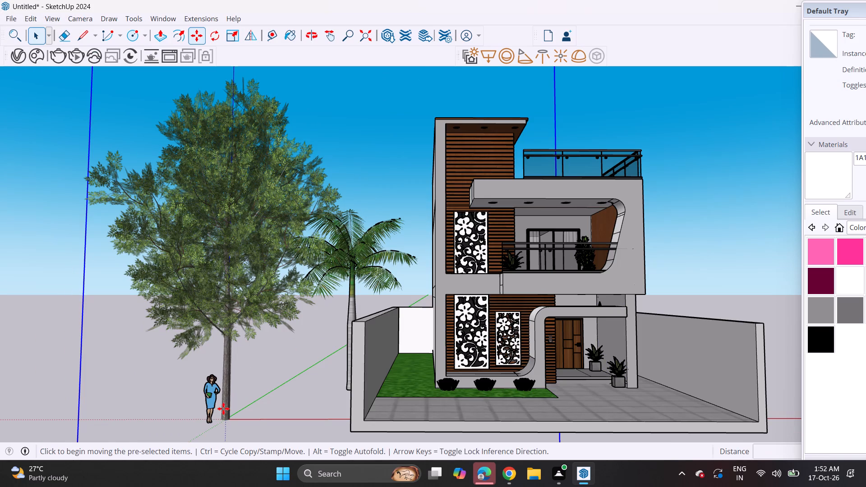
click(228, 418)
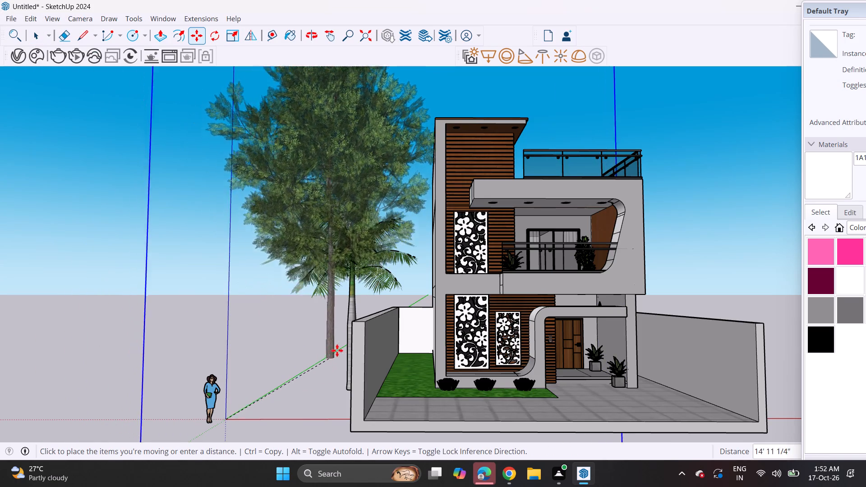
middle_drag(337, 350, 534, 372)
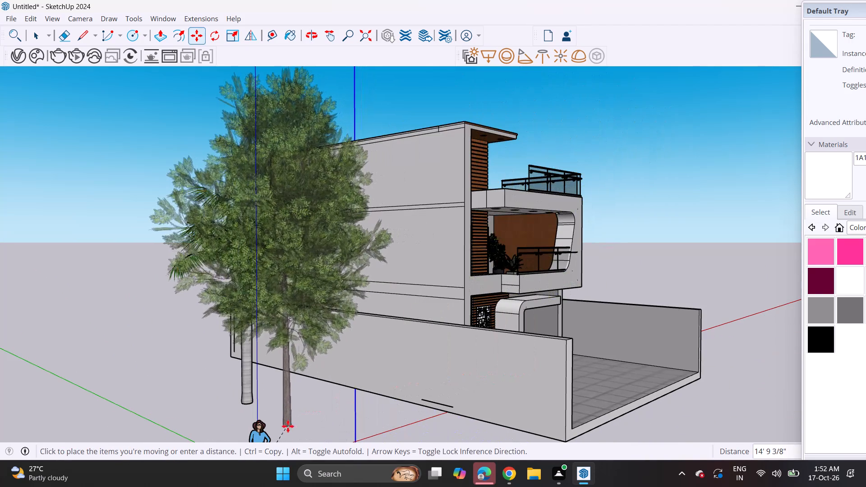
click(286, 415)
Copy the tree about 54' 7" across to the opposite side of the house, outside the other boundary wall.
click(288, 412)
middle_drag(396, 368, 318, 389)
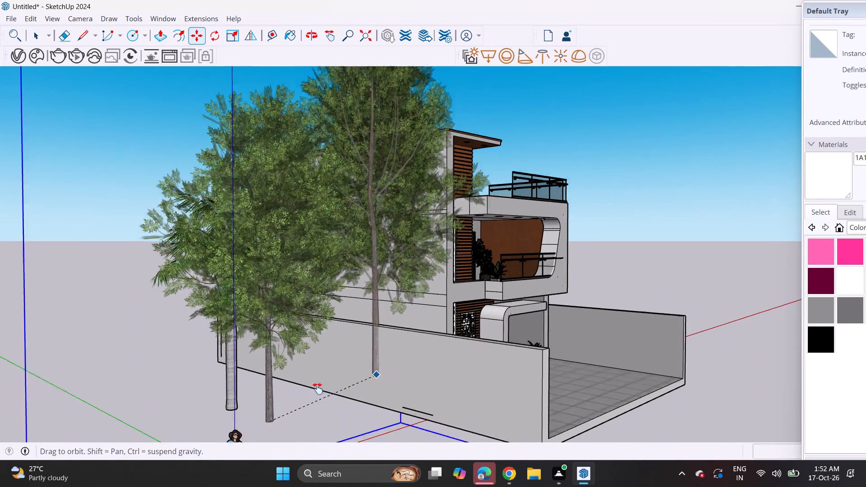
middle_drag(318, 389, 0, 415)
shift+scroll(0, 416, up, 1)
middle_drag(293, 331, 84, 383)
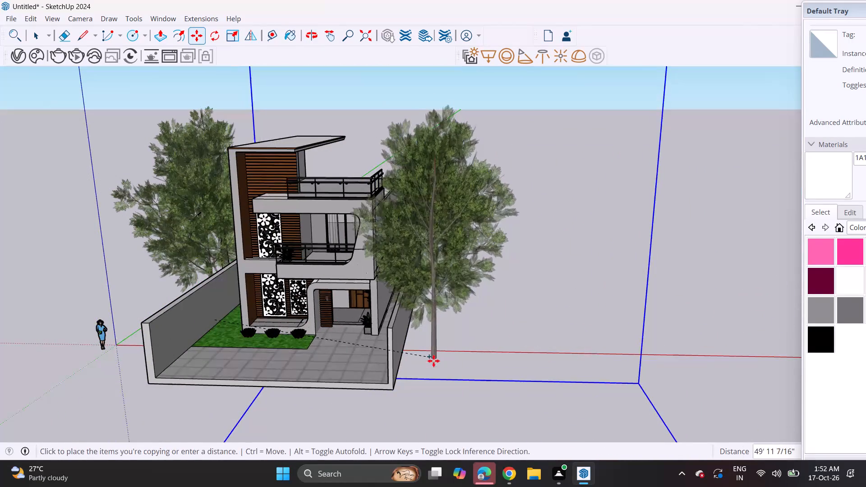
click(426, 387)
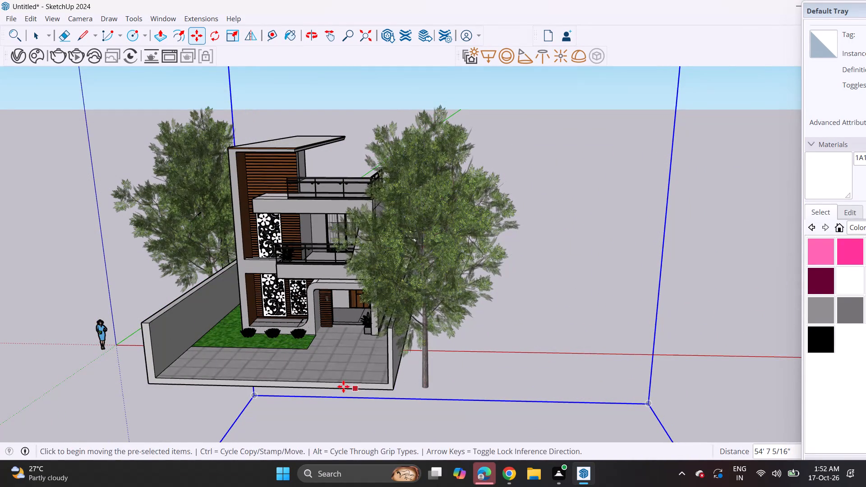
Move the copied tree about 2' 11" farther away from the house along the red axis and deselect it.
middle_drag(343, 381, 358, 361)
shift+middle_drag(330, 358, 421, 333)
scroll(412, 261, up, 2)
middle_drag(420, 239, 424, 230)
scroll(420, 239, up, 3)
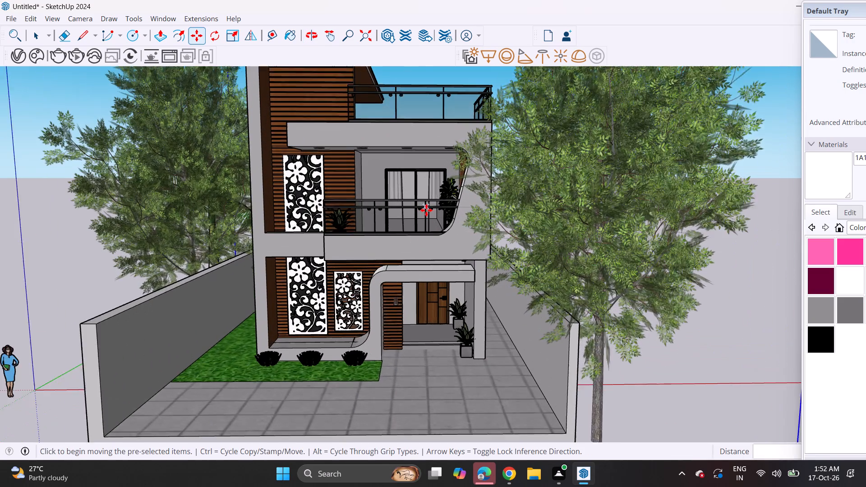
scroll(426, 210, up, 1)
click(606, 248)
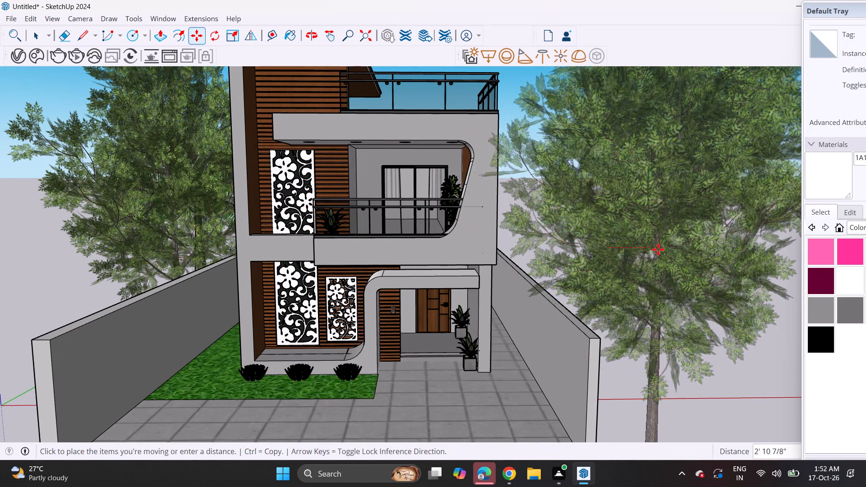
click(658, 249)
key(space)
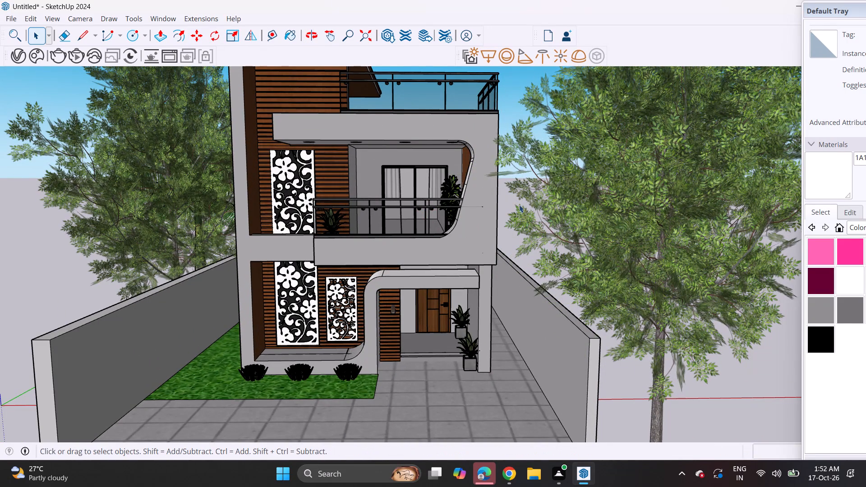
click(509, 198)
Paint the house's front frame, the horizontal facade band, the porch wall and the porch column with Color M02.
middle_drag(500, 237, 490, 212)
shift+middle_drag(464, 204, 485, 251)
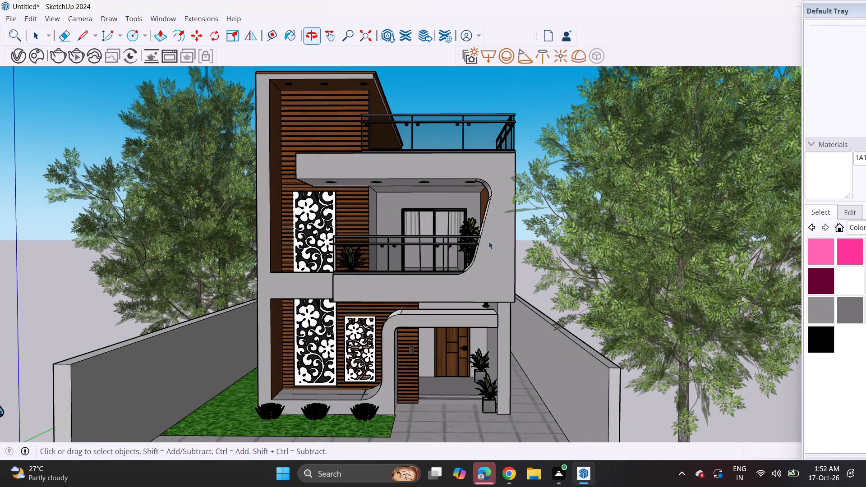
scroll(484, 228, down, 2)
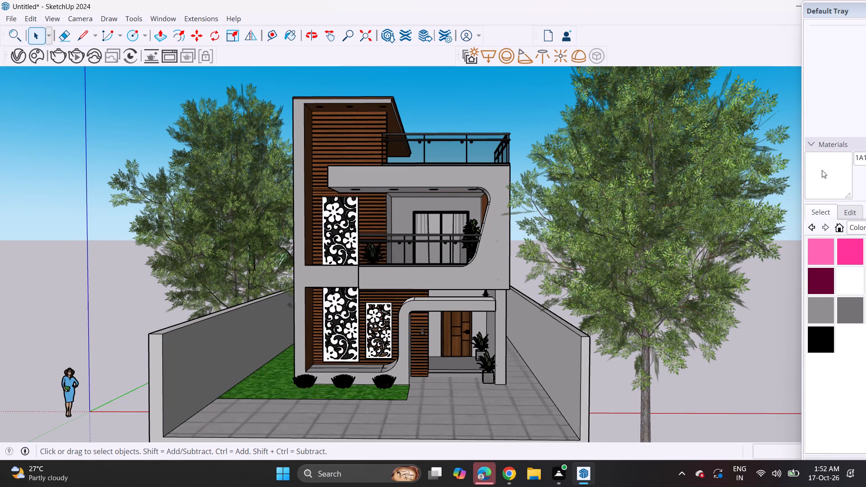
drag(820, 11, 654, 13)
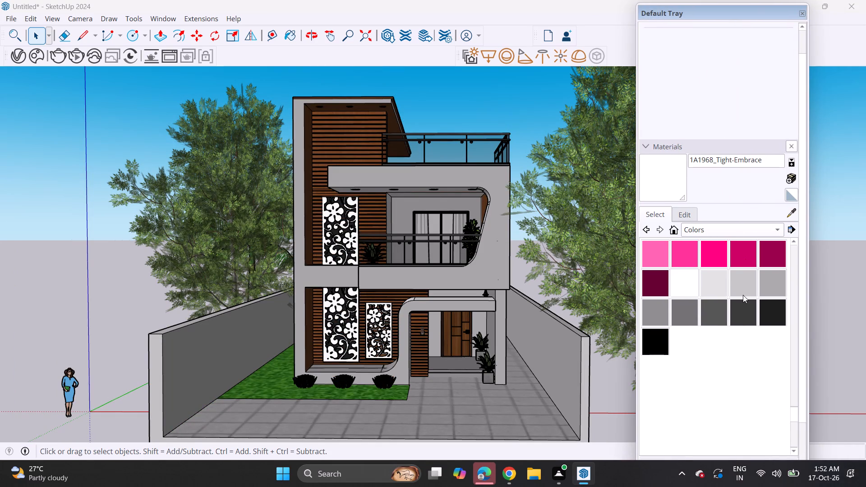
click(743, 295)
click(488, 180)
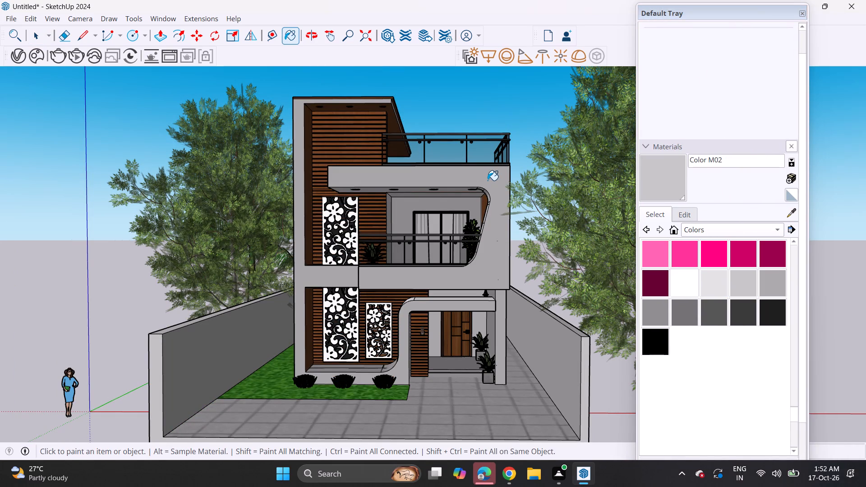
click(337, 281)
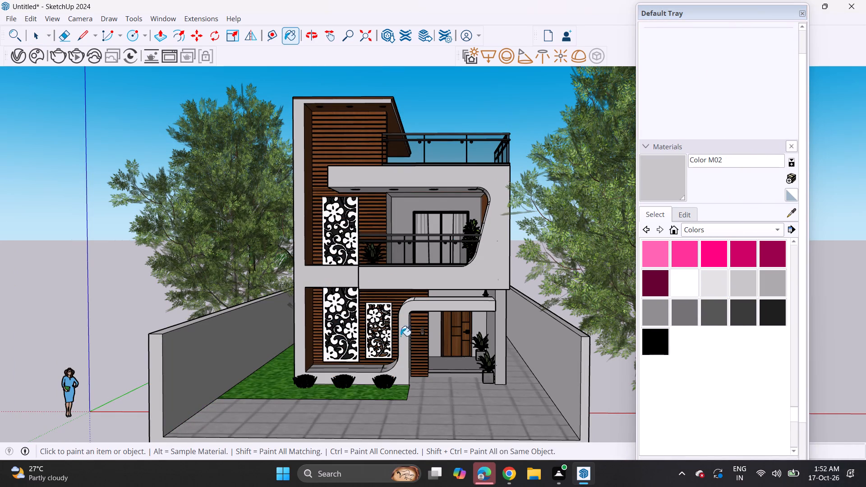
click(480, 326)
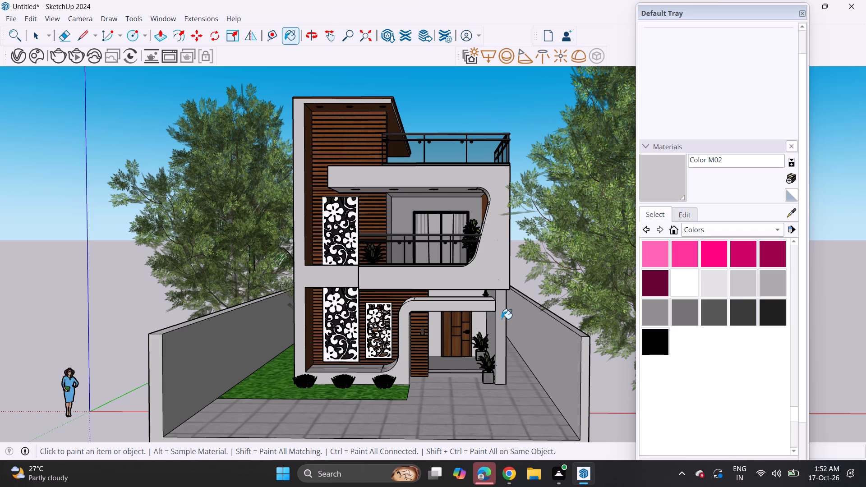
click(502, 319)
click(491, 325)
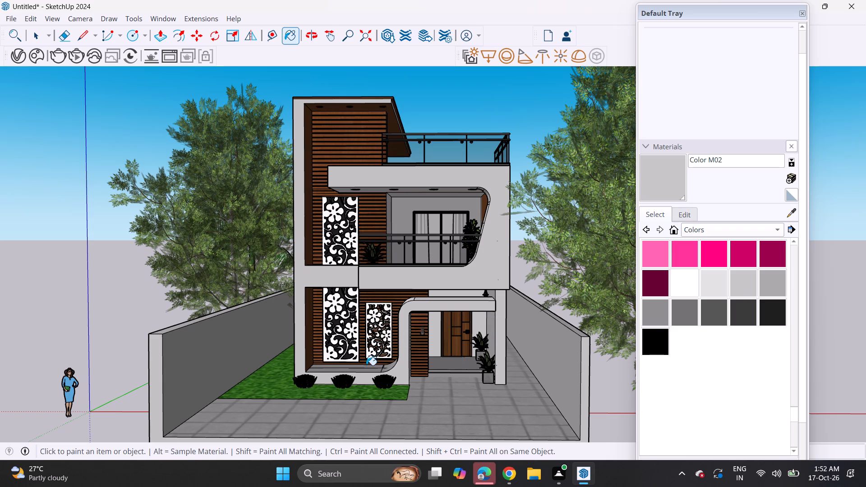
Apply Color M02 to the planter ledge surfaces, the balcony's overhang and back wall, and the boundary wall.
click(365, 368)
click(370, 366)
click(379, 368)
click(374, 371)
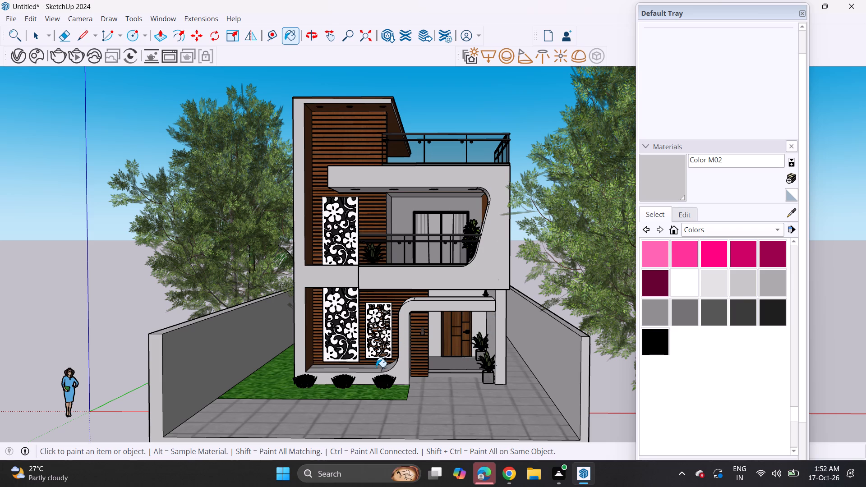
click(376, 367)
click(387, 368)
click(388, 367)
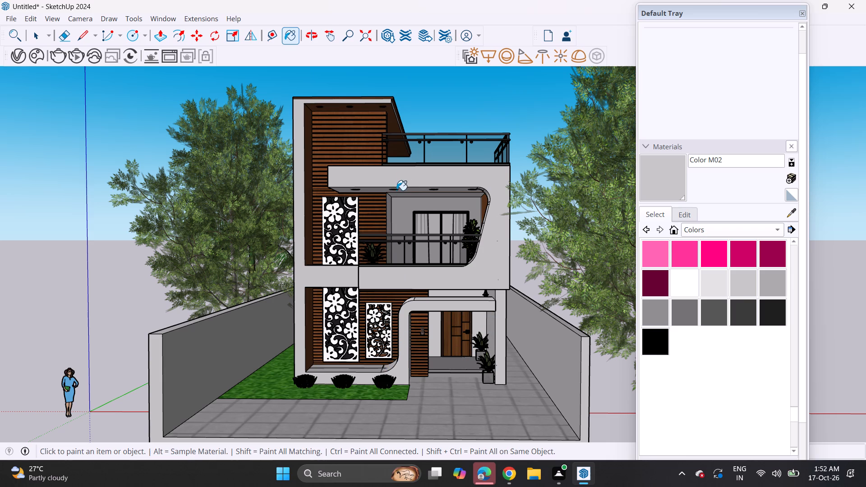
click(404, 188)
click(401, 217)
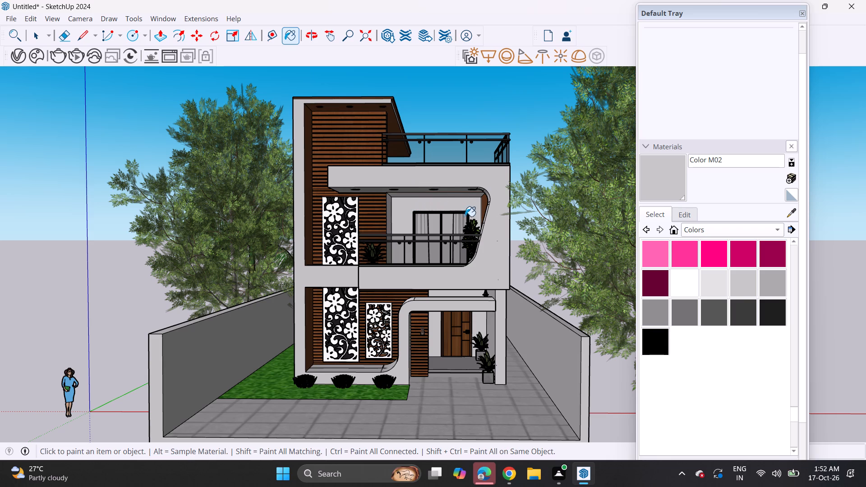
click(187, 390)
click(155, 385)
Paint the boundary wall's inner, front and top faces white with Color M00.
click(691, 284)
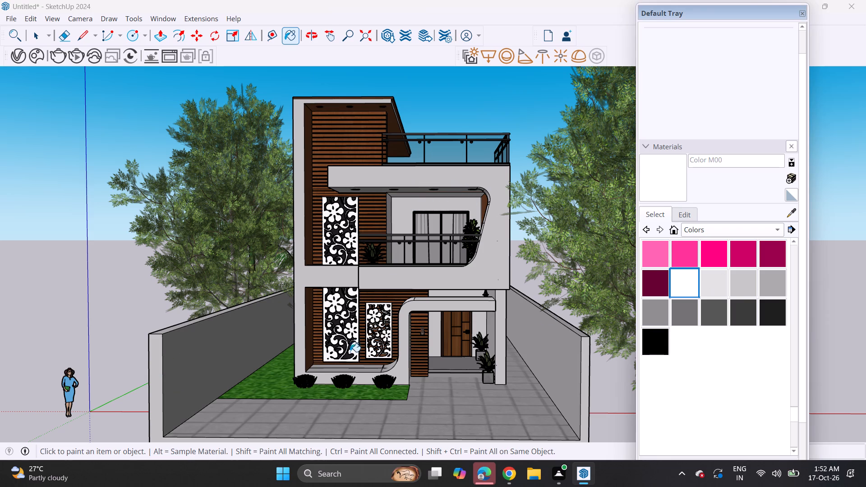
click(220, 368)
click(145, 381)
click(150, 372)
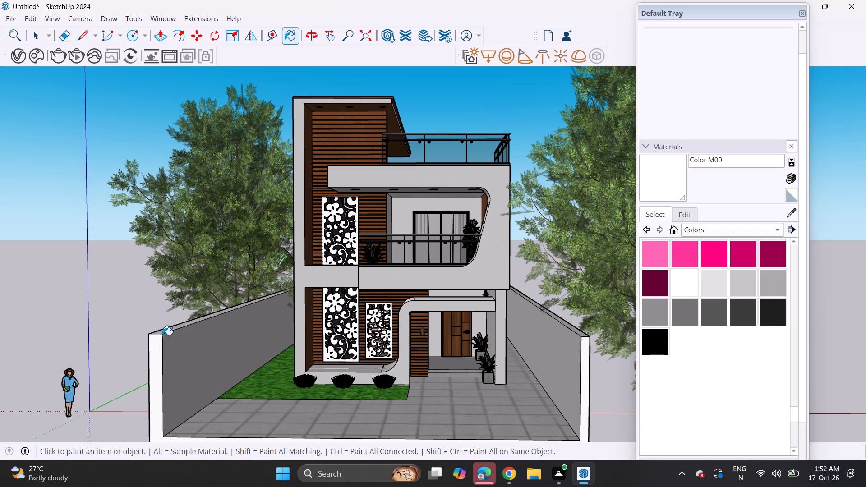
click(166, 329)
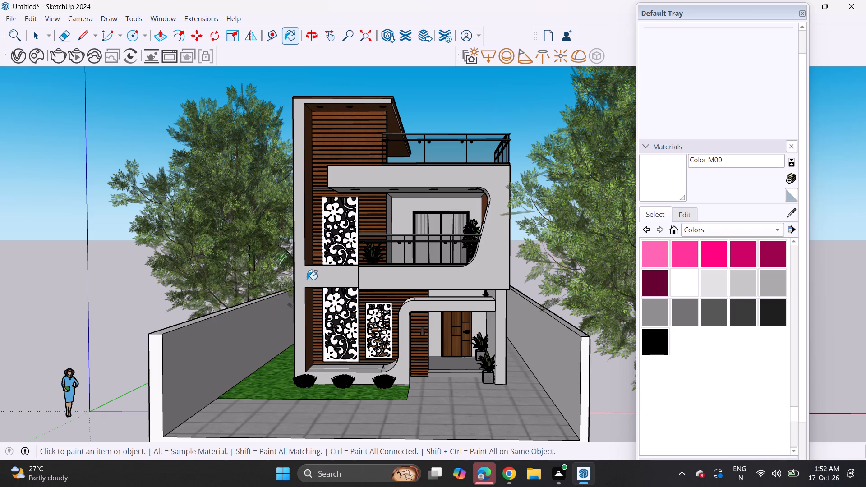
Paint the front facade frame, balcony back wall, balcony ceiling and porch entrance wall white with Color M00.
click(307, 280)
click(384, 278)
click(468, 208)
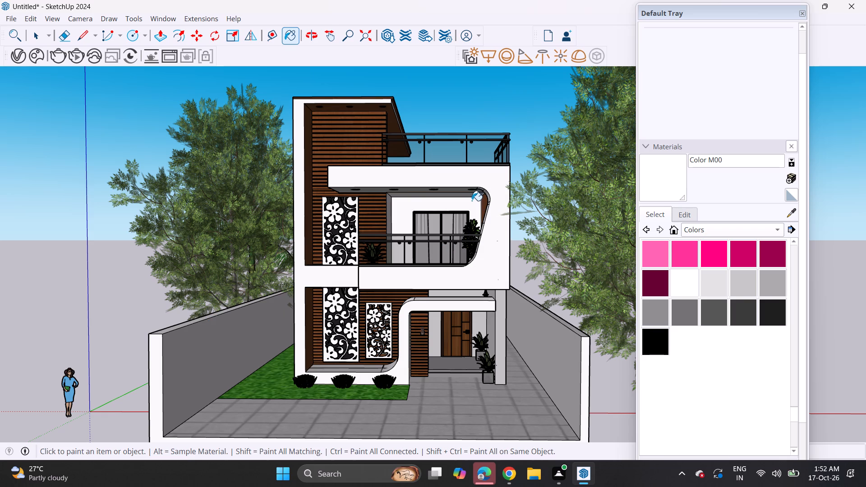
click(466, 196)
click(467, 193)
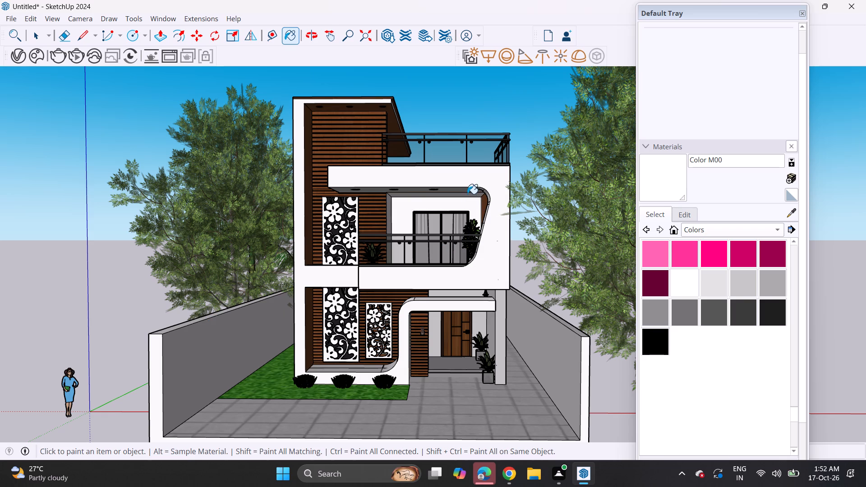
click(466, 197)
click(477, 321)
middle_drag(451, 202, 440, 150)
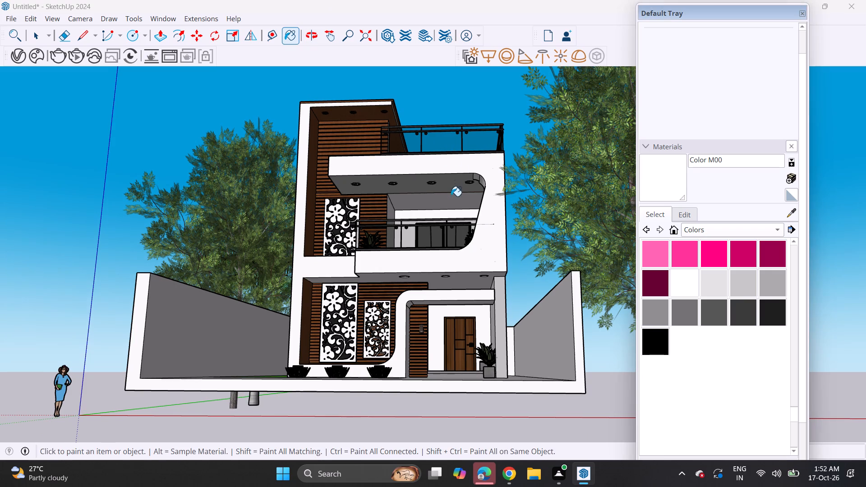
click(450, 186)
click(450, 199)
middle_drag(447, 177, 453, 200)
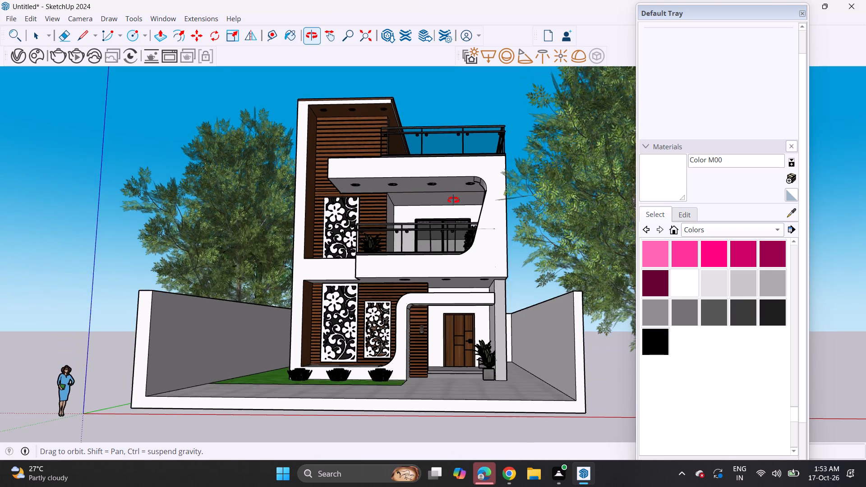
middle_drag(453, 200, 462, 229)
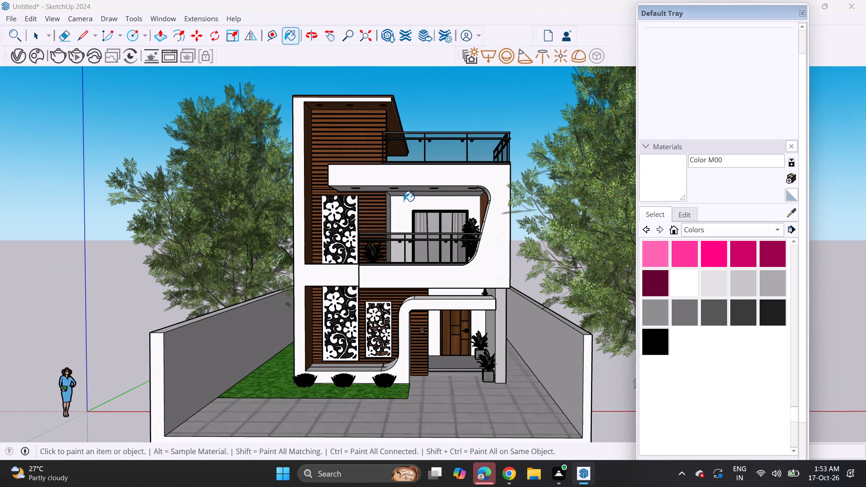
Set the V-Ray render quality to Medium+ and the camera's exposure value (EV) to 14.
click(23, 56)
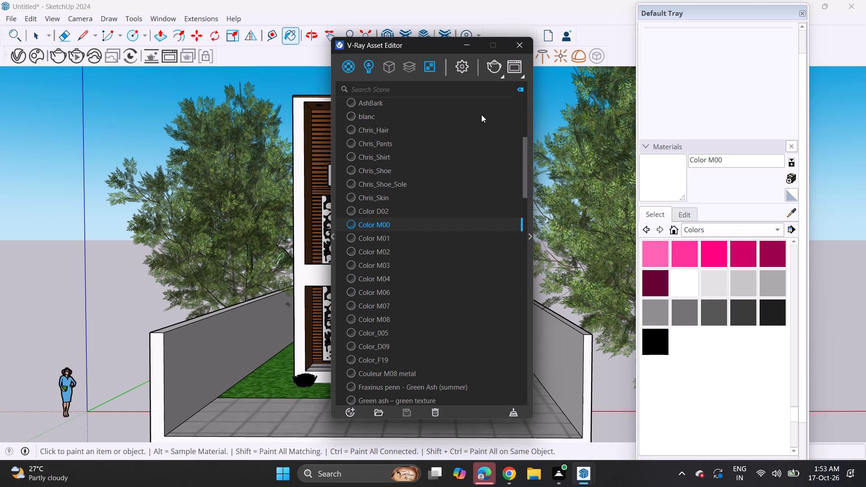
click(457, 62)
click(496, 134)
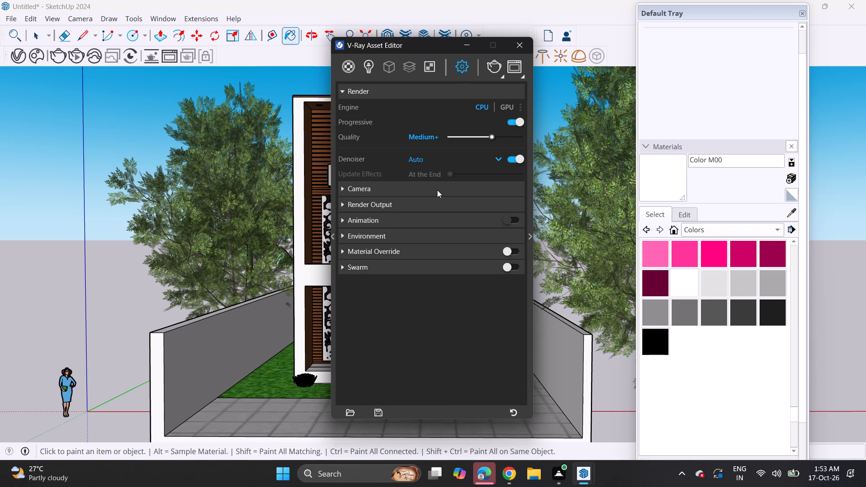
click(437, 190)
click(439, 259)
drag(421, 248, 421, 249)
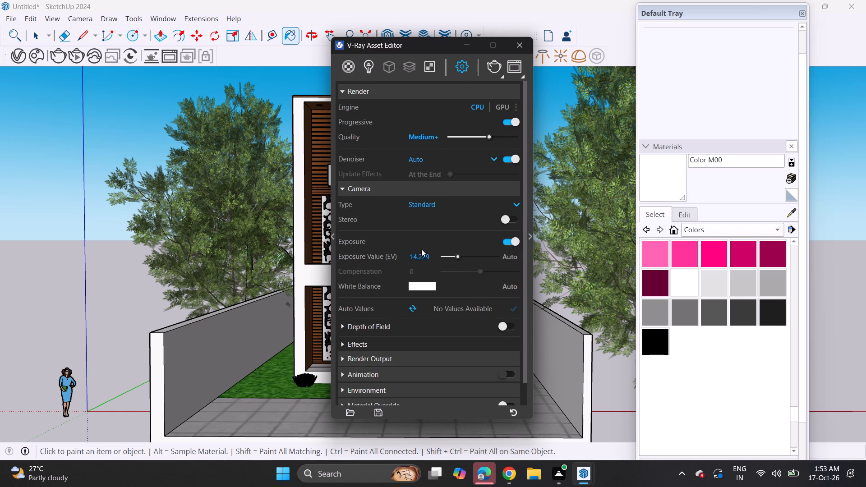
drag(421, 249, 430, 255)
click(434, 259)
key(BackSpace)
key(BackSpace)
key(BackSpace)
key(BackSpace)
key(Return)
Enable the safe frame in the V-Ray render output settings.
scroll(427, 297, down, 3)
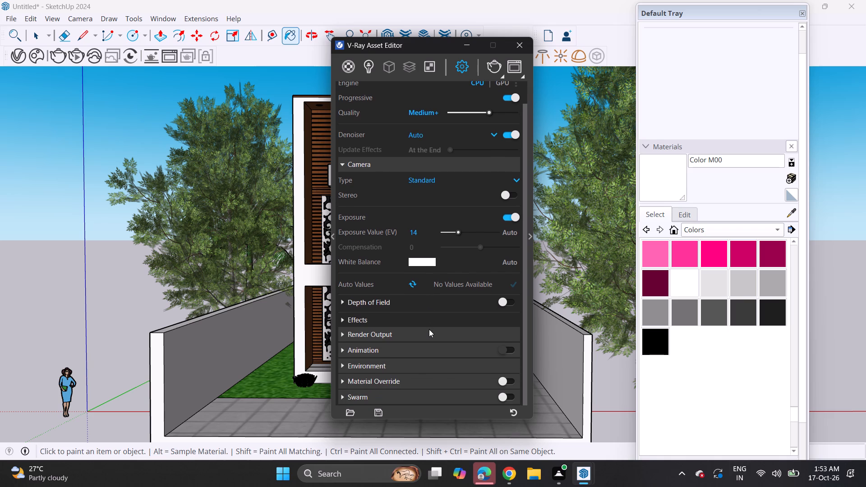
click(429, 329)
click(506, 354)
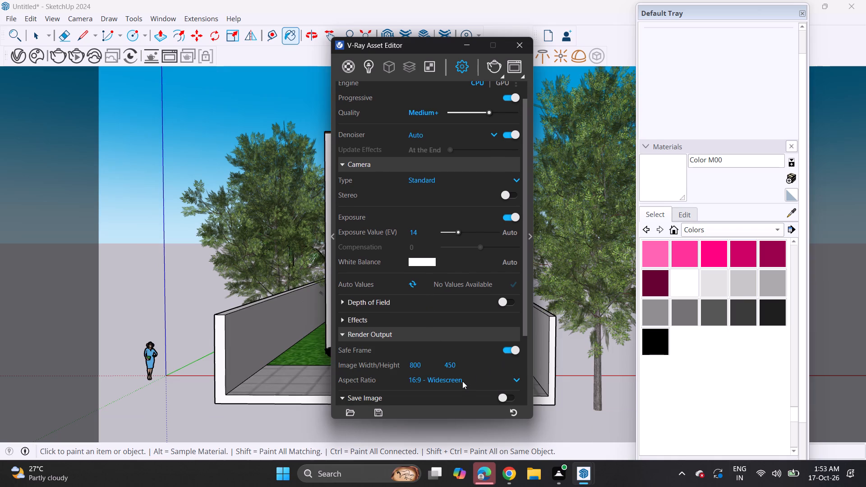
scroll(431, 345, down, 6)
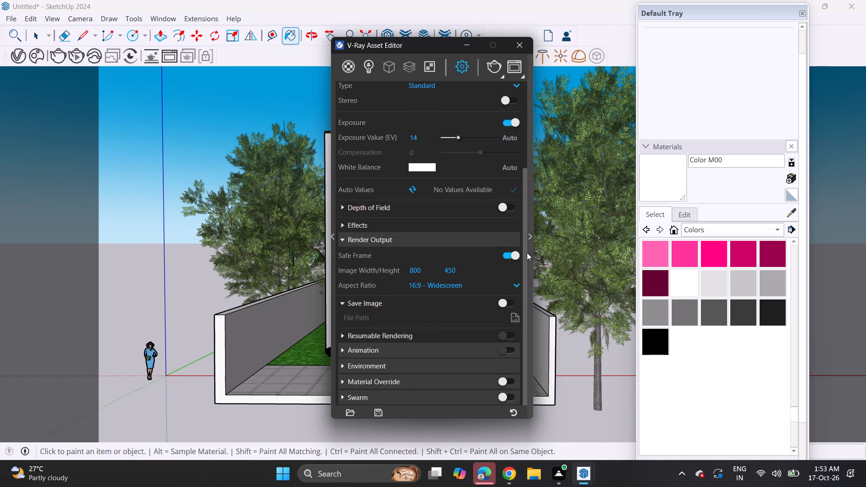
Set the noise limit in the V-Ray render quality parameters to 0.06.
click(529, 240)
click(575, 266)
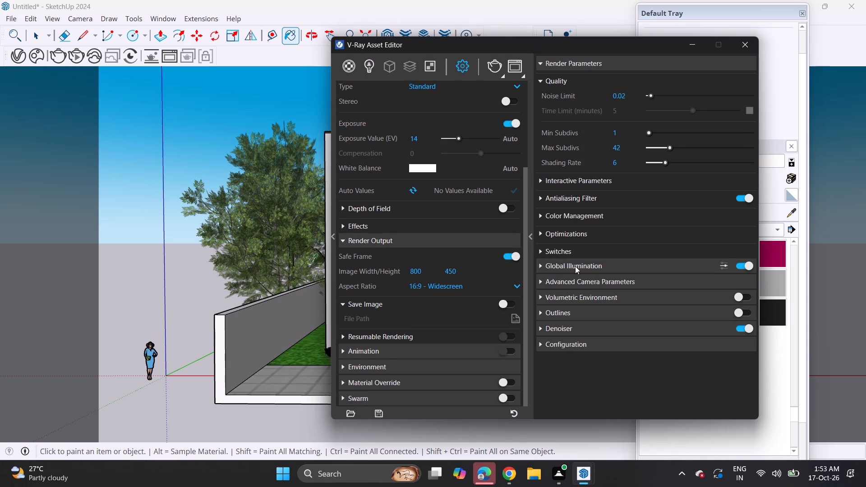
click(626, 281)
click(628, 297)
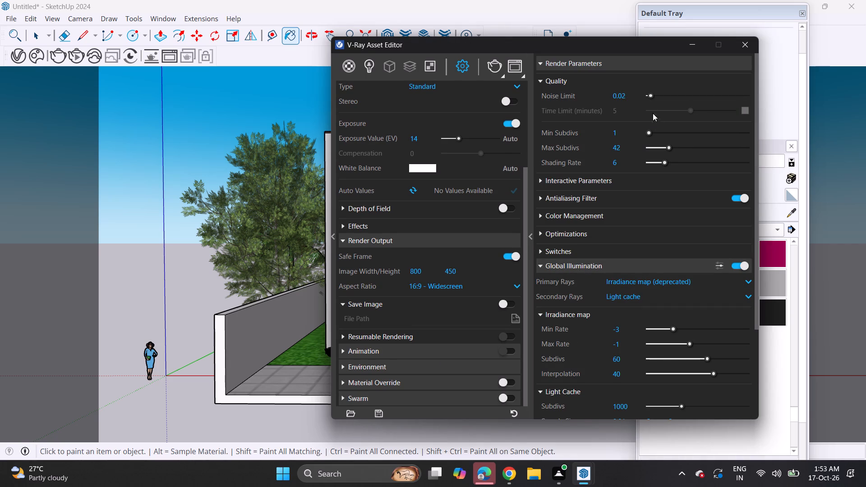
click(638, 98)
text(\6)
key(BackSpace)
key(BackSpace)
key(BackSpace)
key(6)
key(Return)
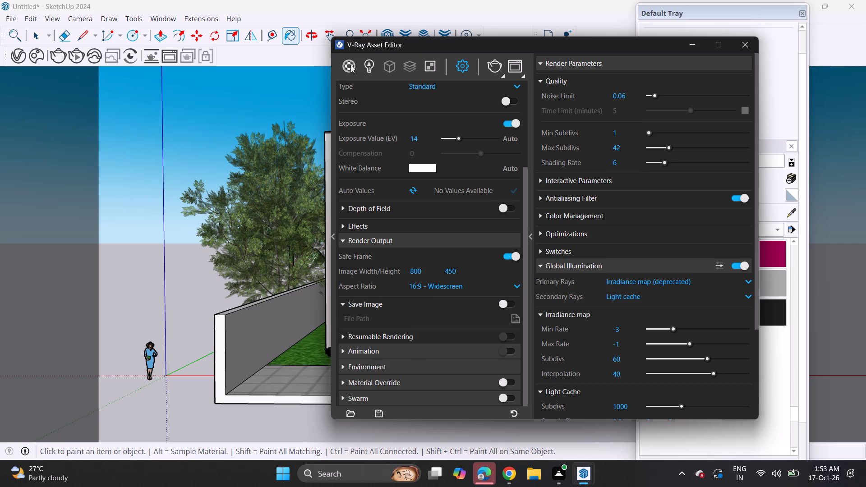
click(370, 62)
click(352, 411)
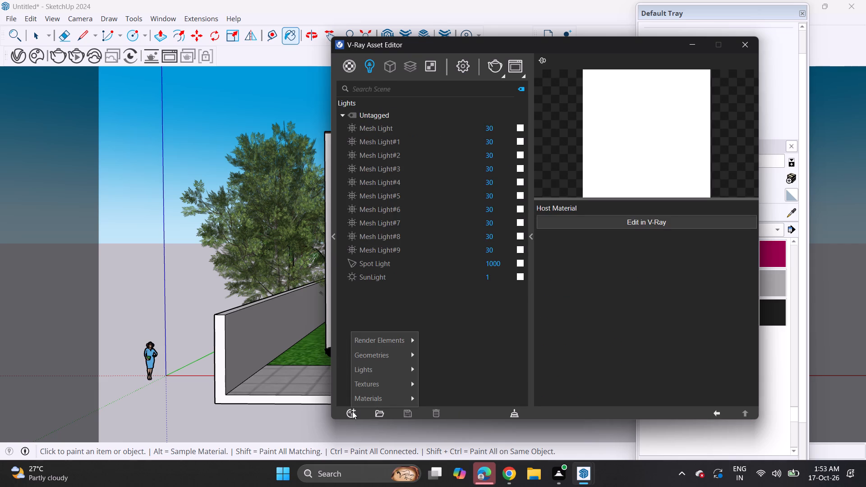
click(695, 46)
Move the Default Tray clear of the model and frame a closer front view of the house for the render.
scroll(480, 291, up, 1)
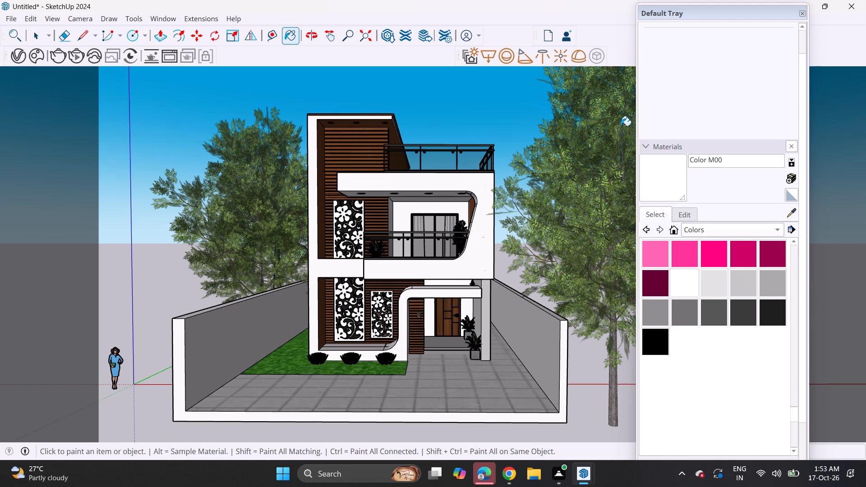
drag(657, 17, 786, 0)
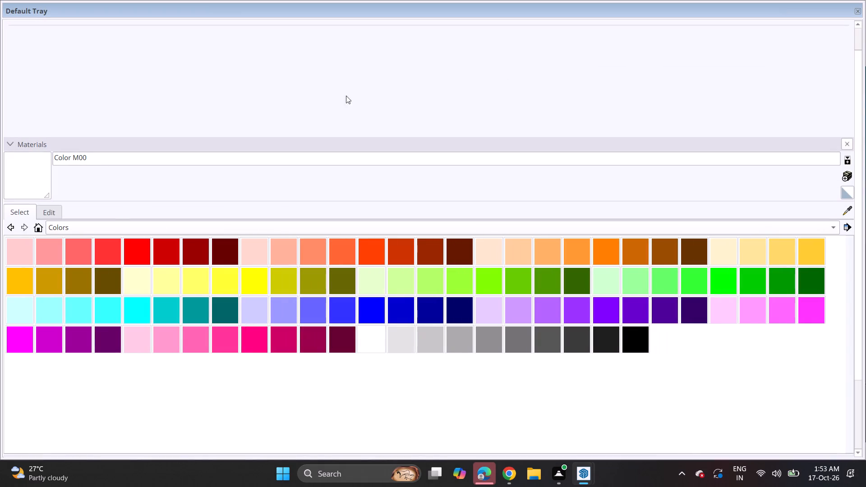
drag(9, 10, 686, 10)
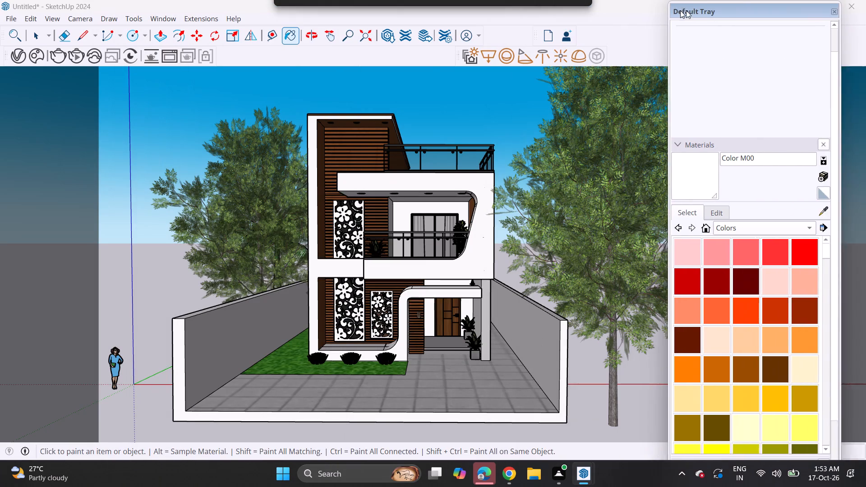
drag(686, 10, 692, 7)
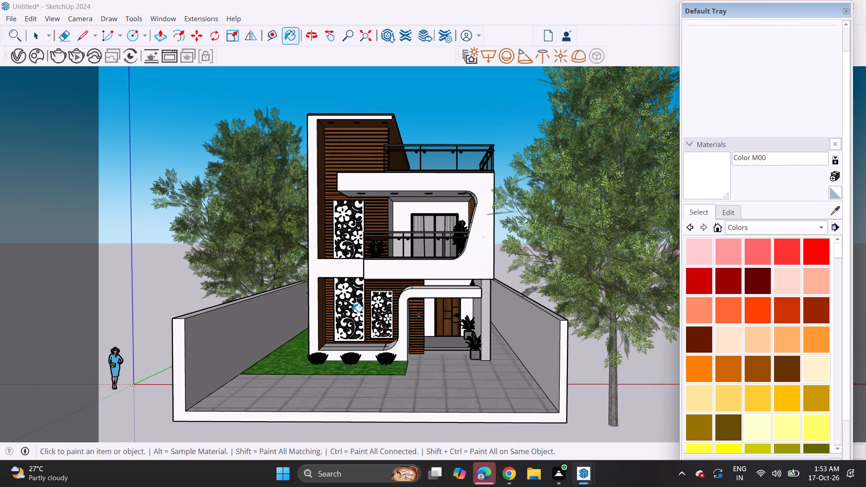
middle_drag(390, 299, 398, 279)
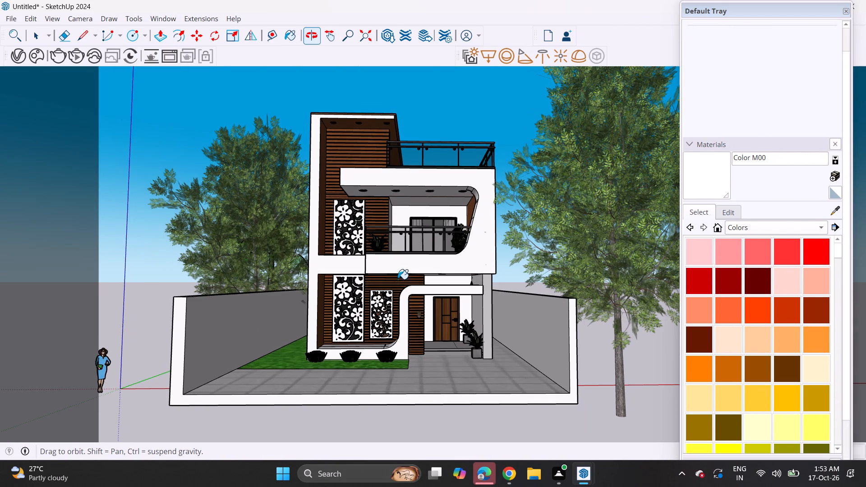
scroll(398, 283, up, 2)
scroll(398, 283, down, 2)
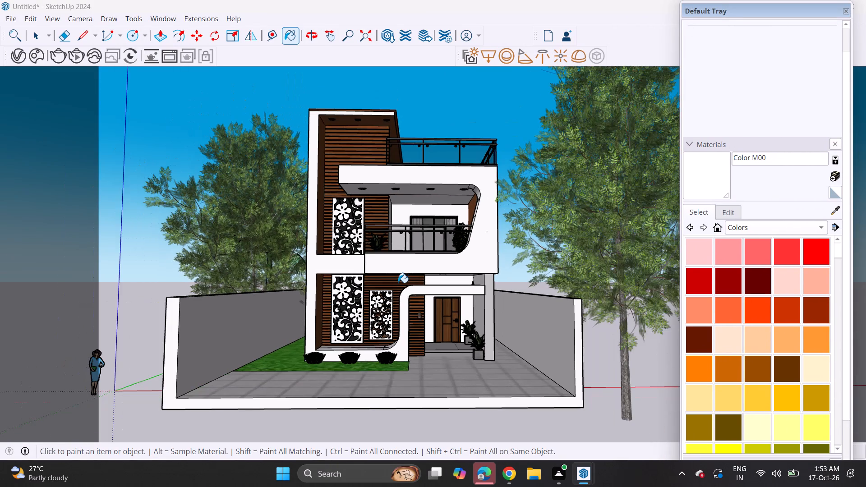
middle_drag(397, 284, 407, 303)
scroll(407, 303, up, 1)
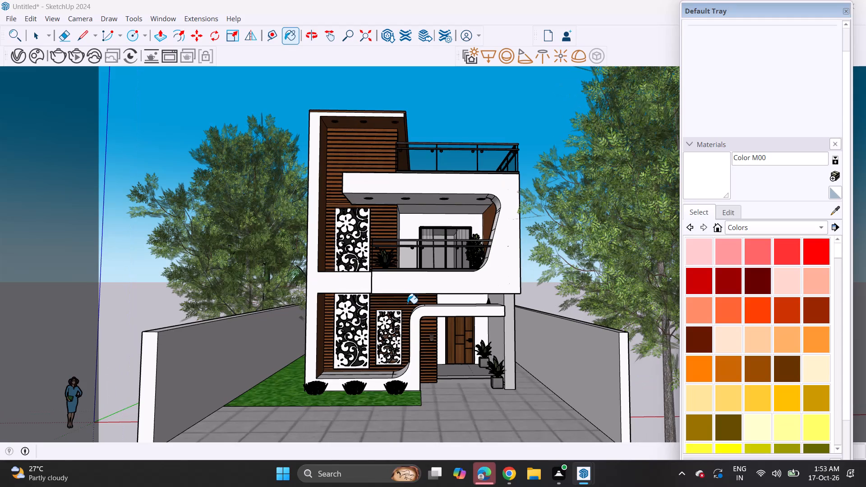
shift+middle_drag(407, 303, 407, 299)
scroll(407, 299, up, 2)
scroll(407, 299, down, 1)
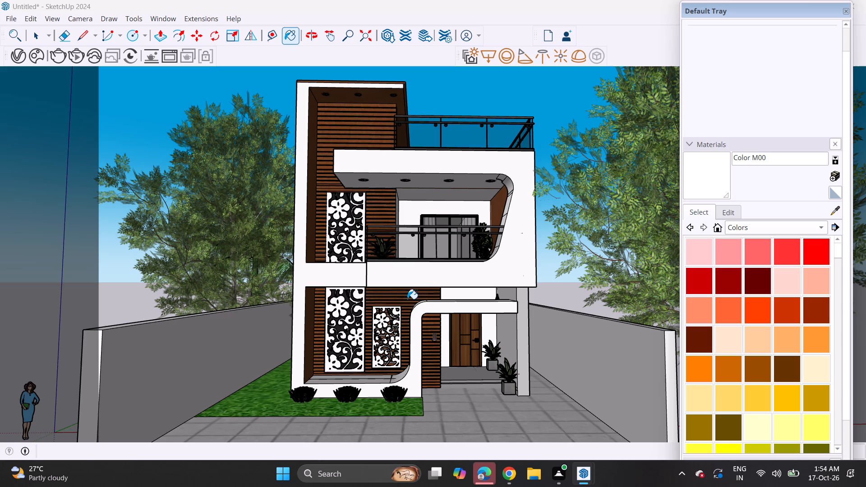
Place a V-Ray dome light on the lawn in front of the house.
click(12, 59)
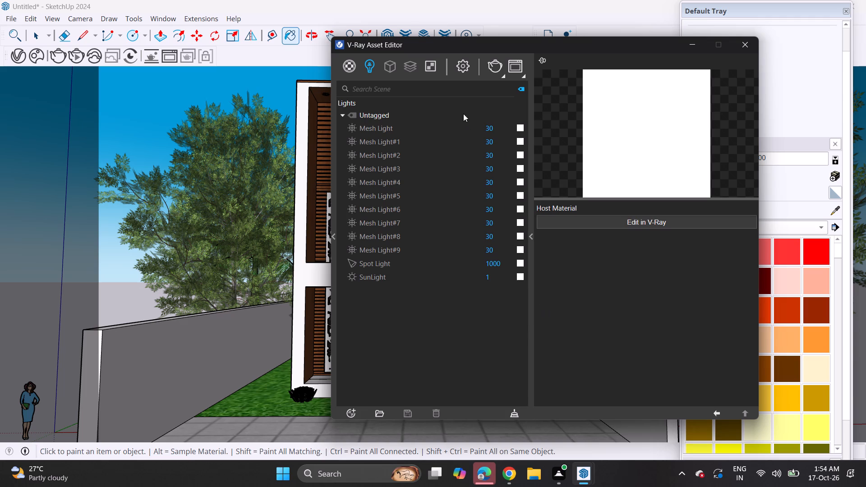
click(683, 41)
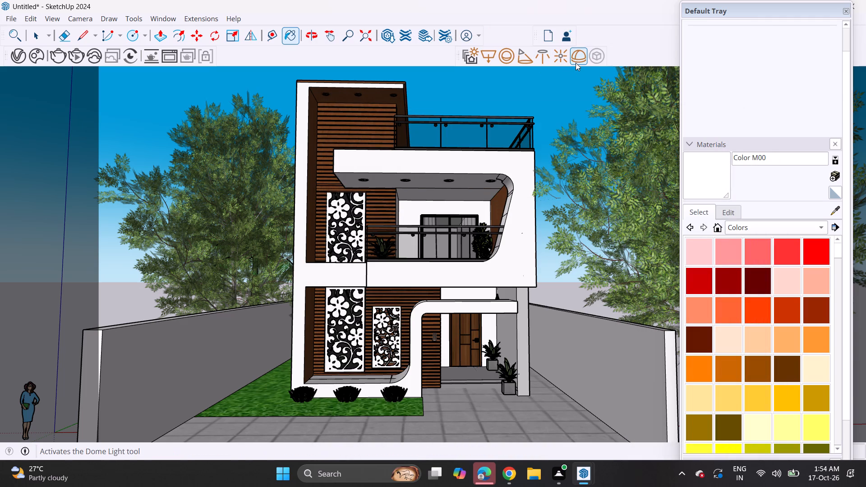
click(573, 59)
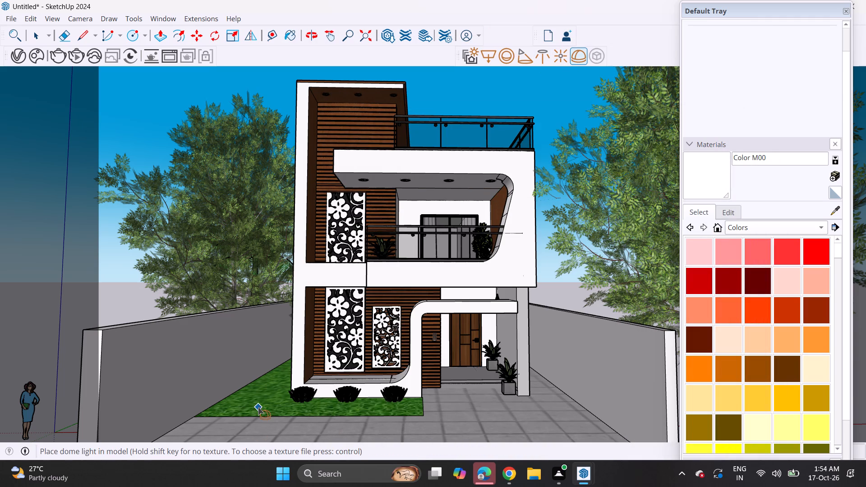
click(258, 407)
click(263, 407)
click(260, 400)
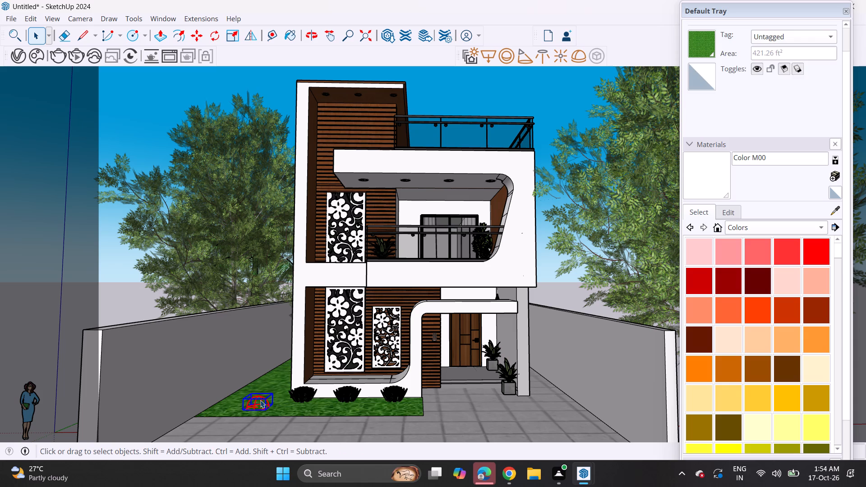
Replace the dome light's HDR texture with a bitmap of golden_gate_hills_4k.exr from the Downloads folder.
click(23, 51)
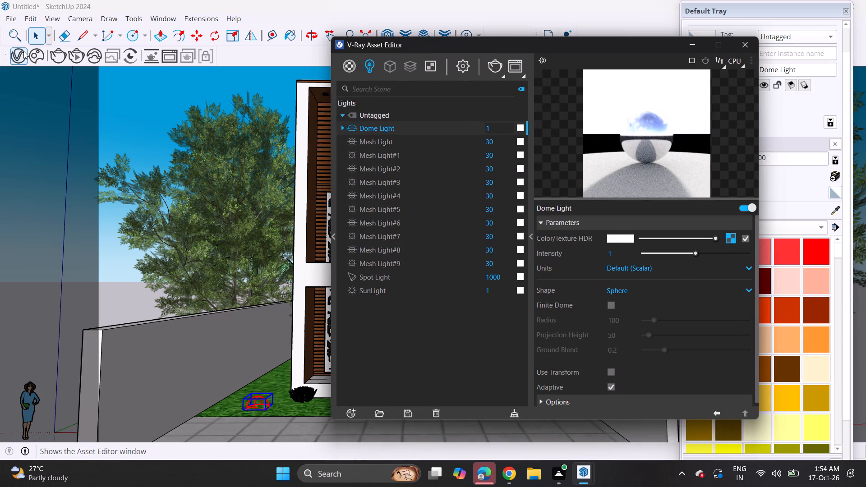
click(728, 239)
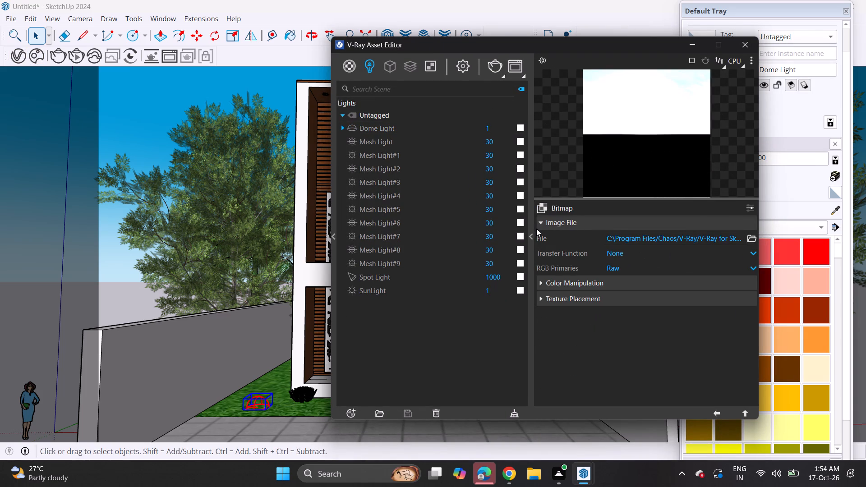
click(418, 123)
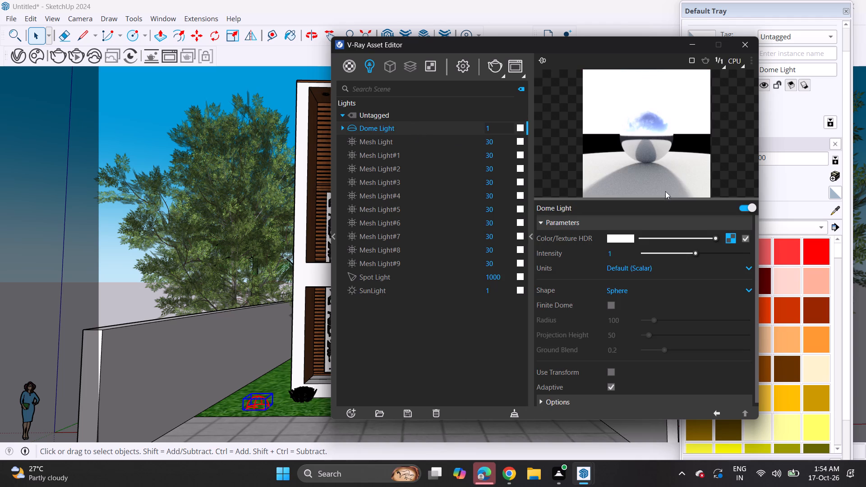
right_click(733, 238)
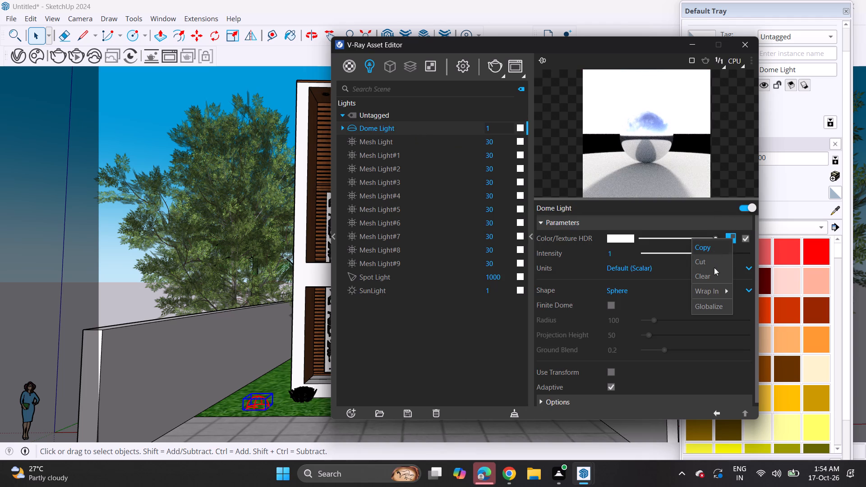
click(714, 273)
click(728, 239)
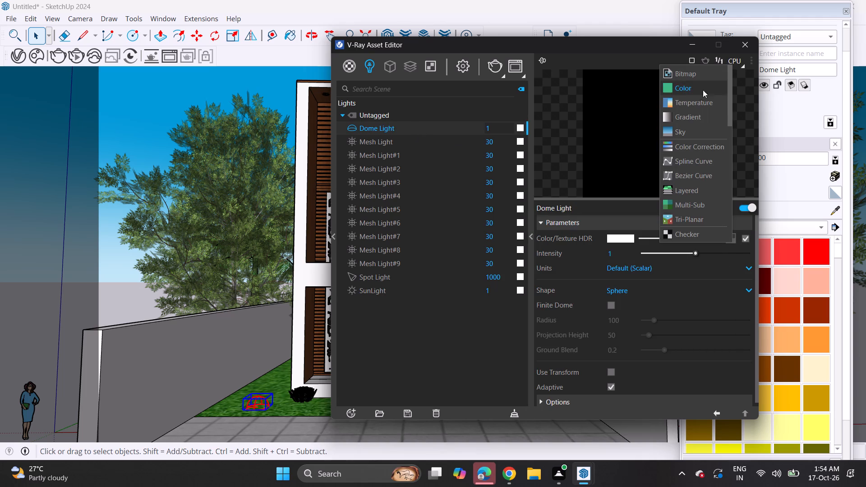
click(703, 74)
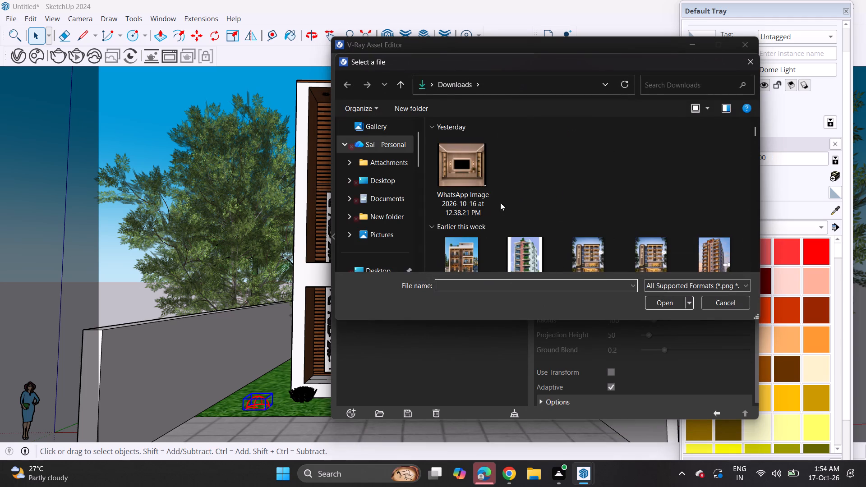
scroll(393, 207, down, 2)
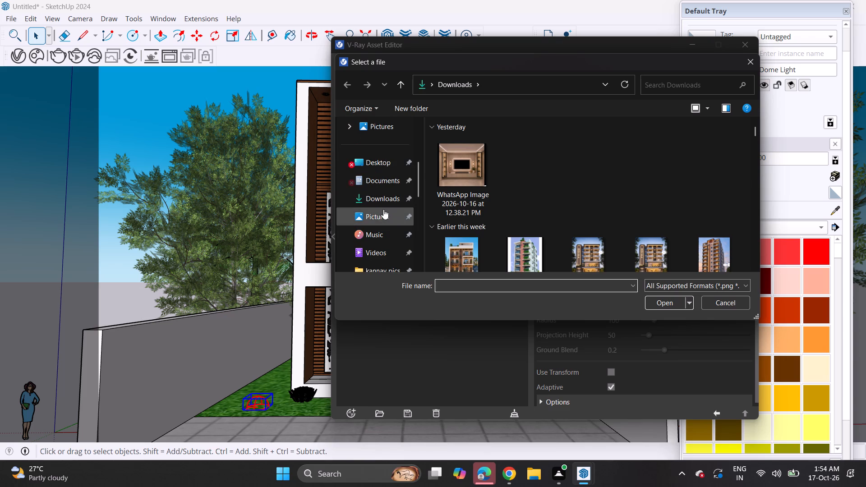
click(382, 203)
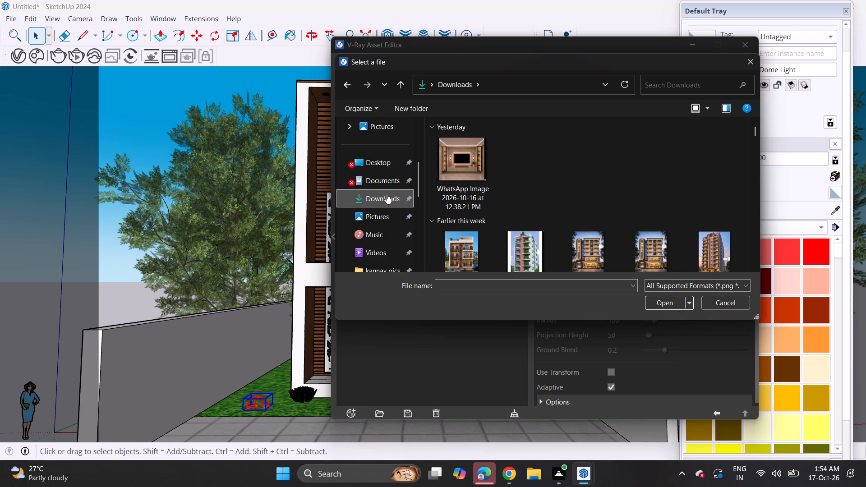
scroll(387, 194, up, 2)
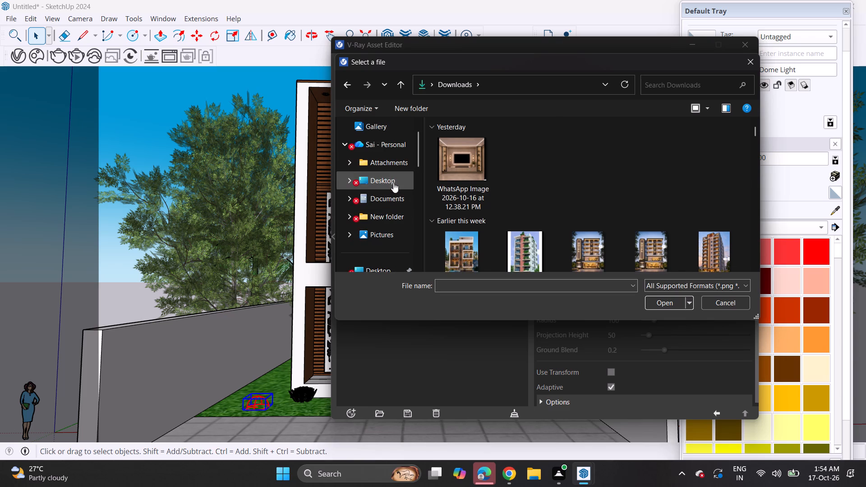
scroll(551, 181, down, 6)
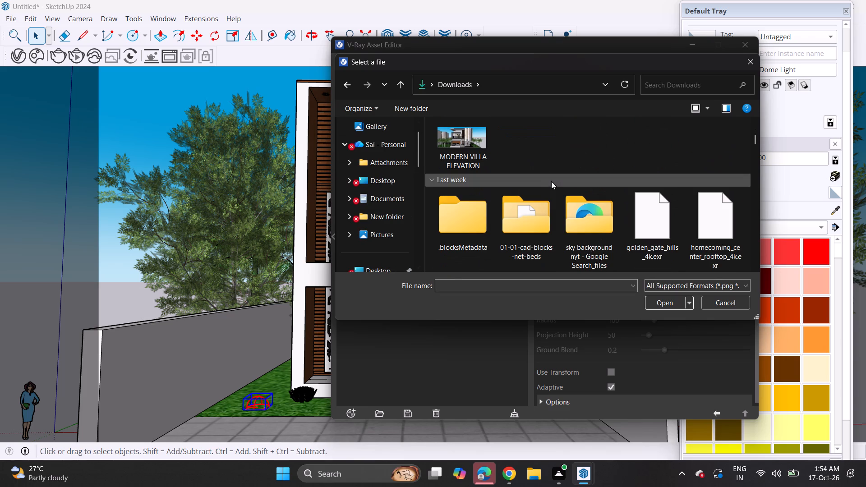
click(648, 223)
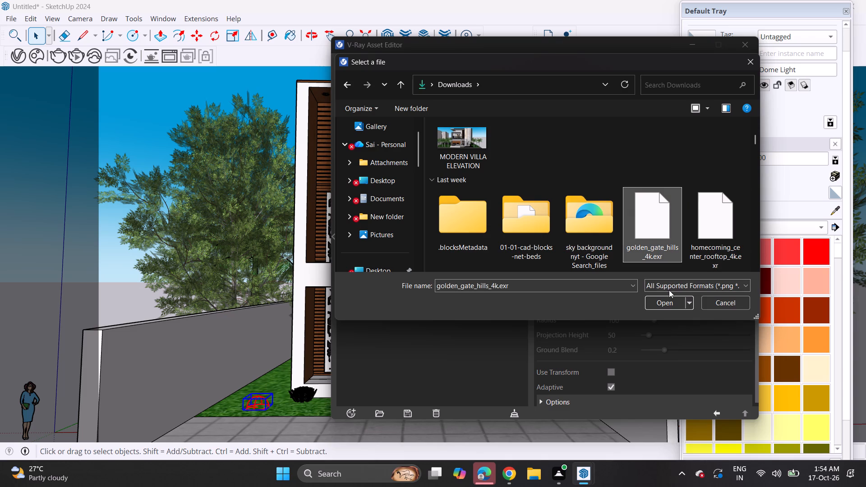
click(670, 300)
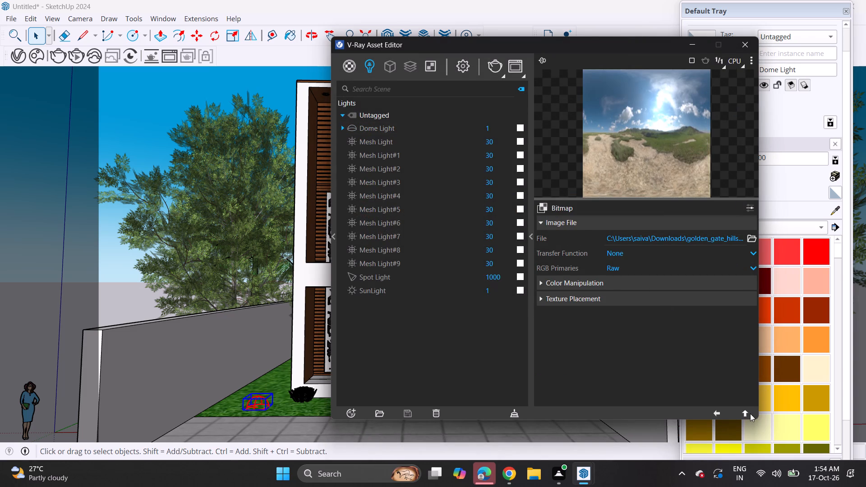
click(747, 413)
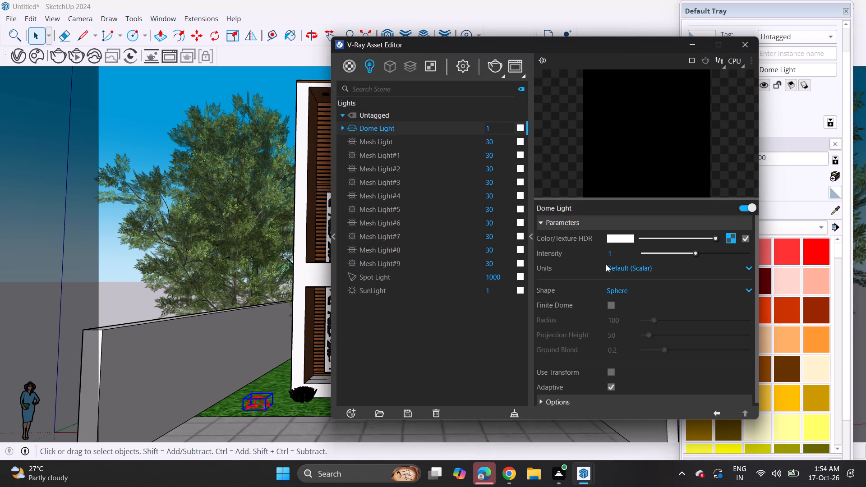
Set the dome light's intensity to 20.
click(613, 255)
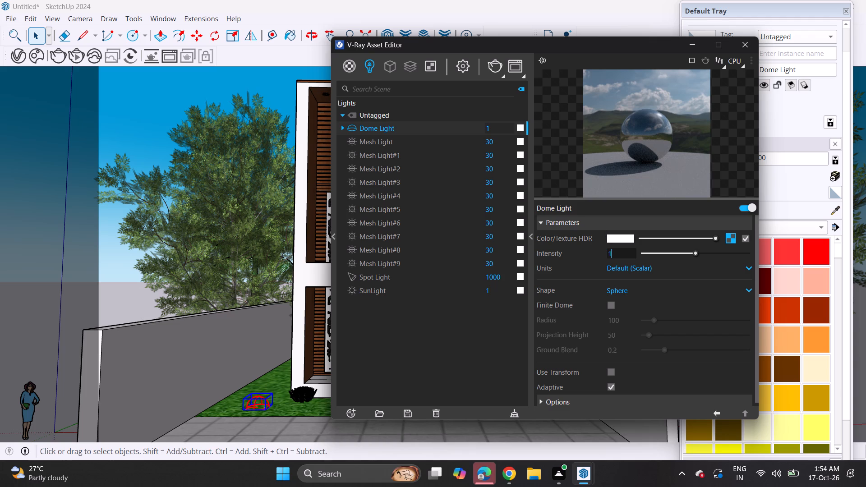
key(BackSpace)
text(20)
key(Return)
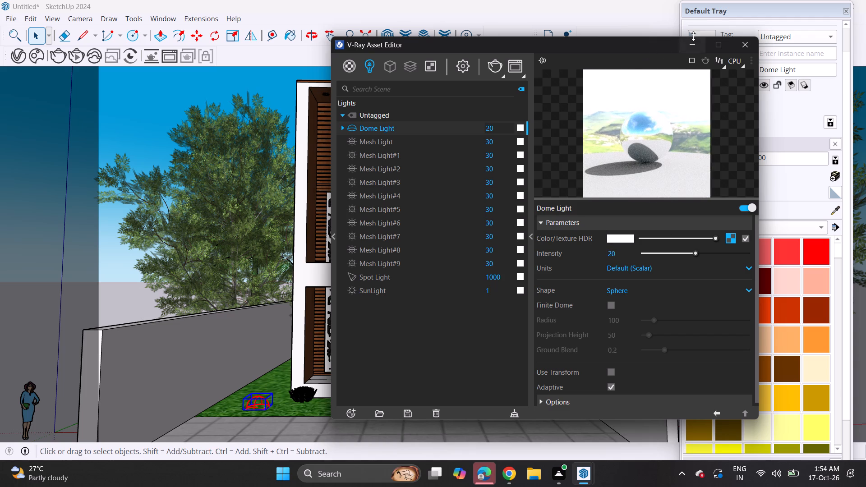
Start a V-Ray render of the framed front view of the house.
click(493, 65)
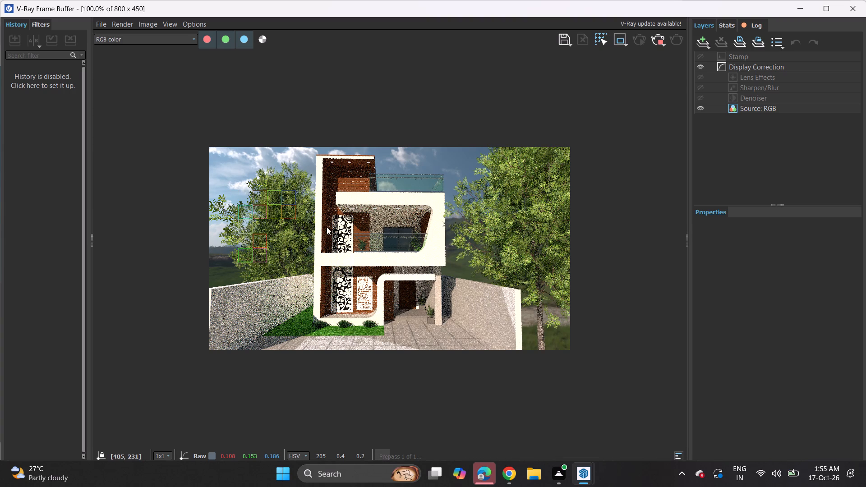
scroll(272, 220, up, 2)
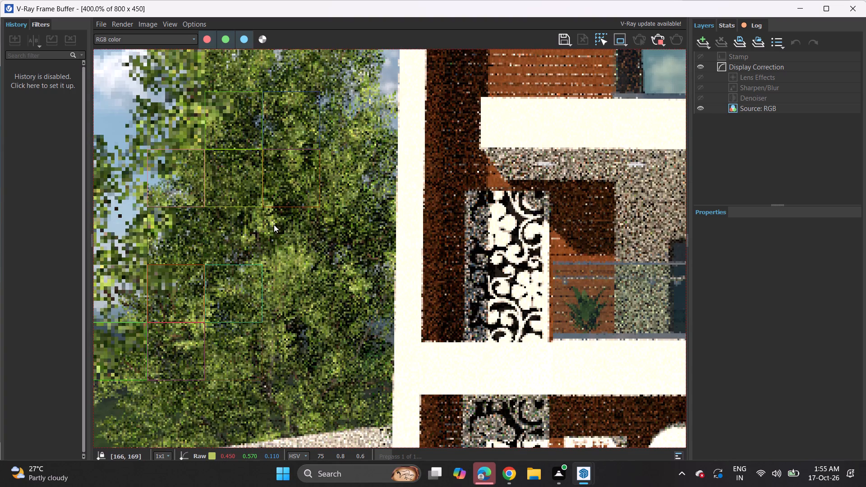
Examine the in-progress render of the house's facade, trees and materials up close and as a whole.
scroll(274, 225, down, 2)
scroll(274, 225, up, 1)
scroll(273, 231, down, 1)
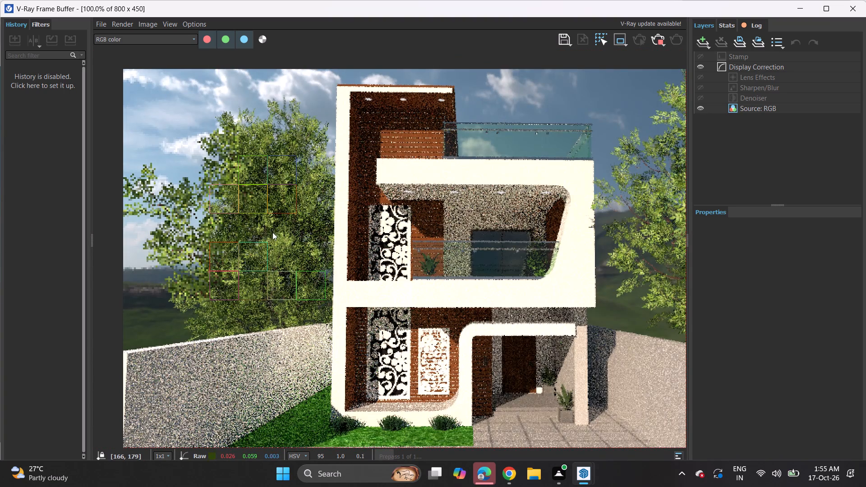
scroll(272, 232, up, 1)
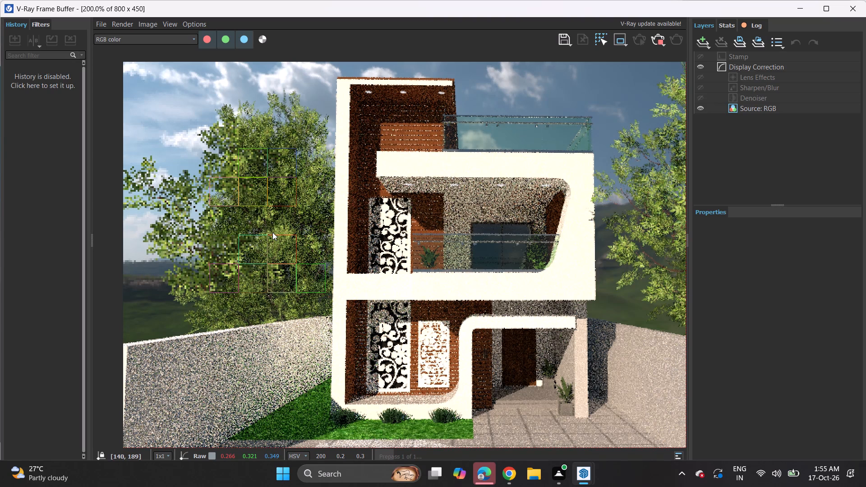
scroll(272, 232, down, 1)
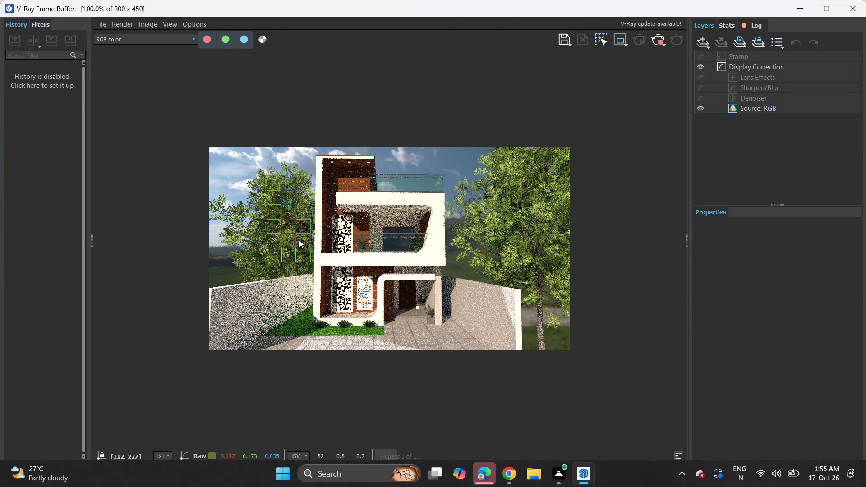
click(796, 7)
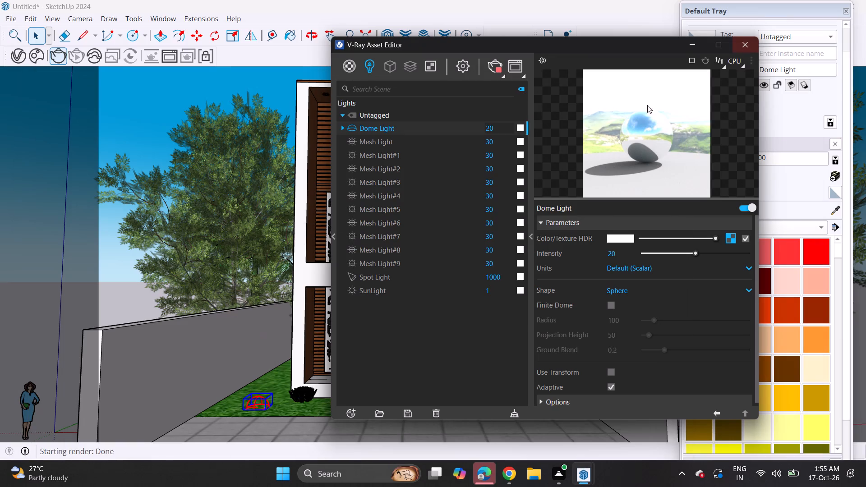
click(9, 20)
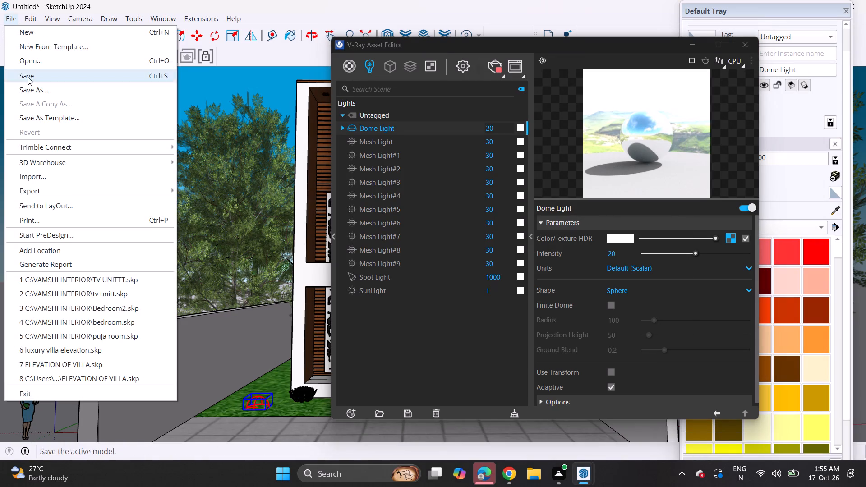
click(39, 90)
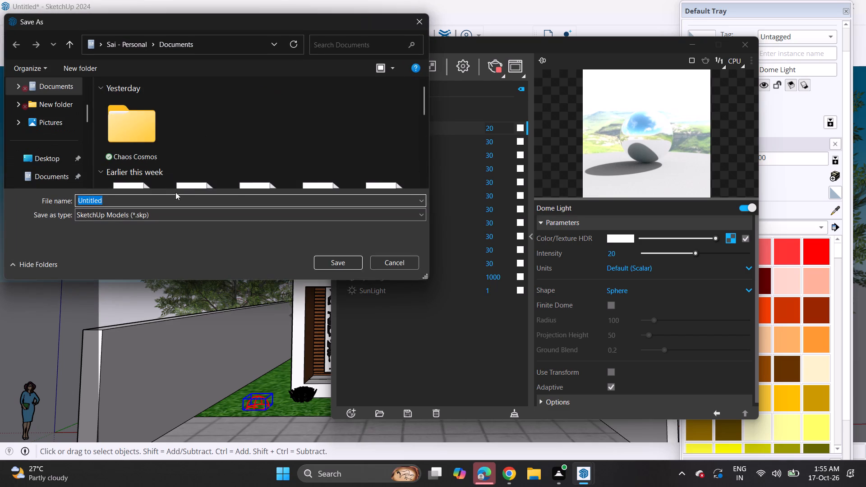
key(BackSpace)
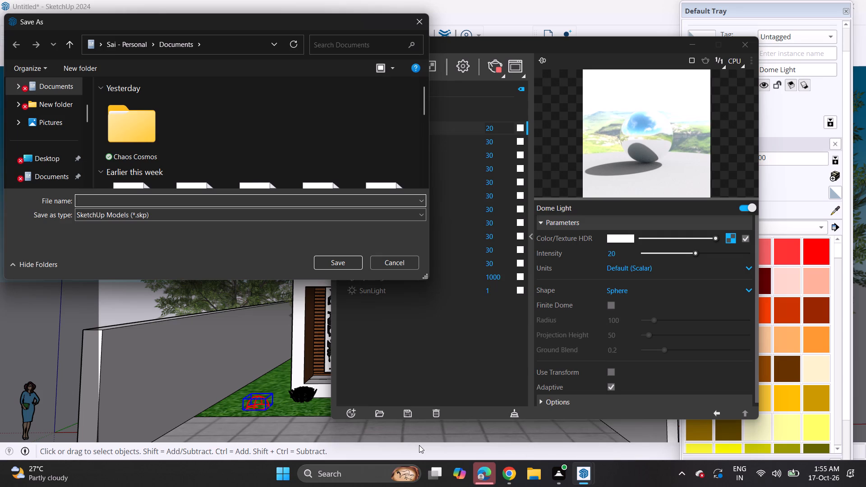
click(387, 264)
Delete the two stray edges crossing the inner side face of the first-floor balcony's slanted frame.
click(688, 45)
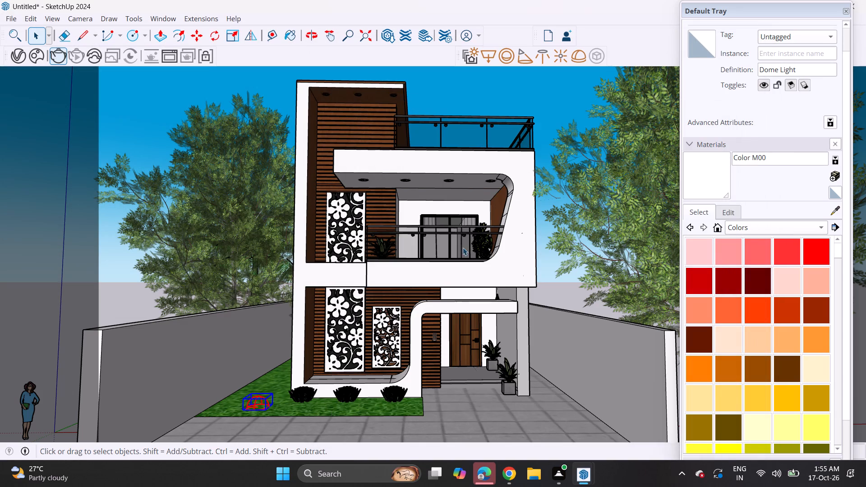
middle_drag(461, 228, 462, 260)
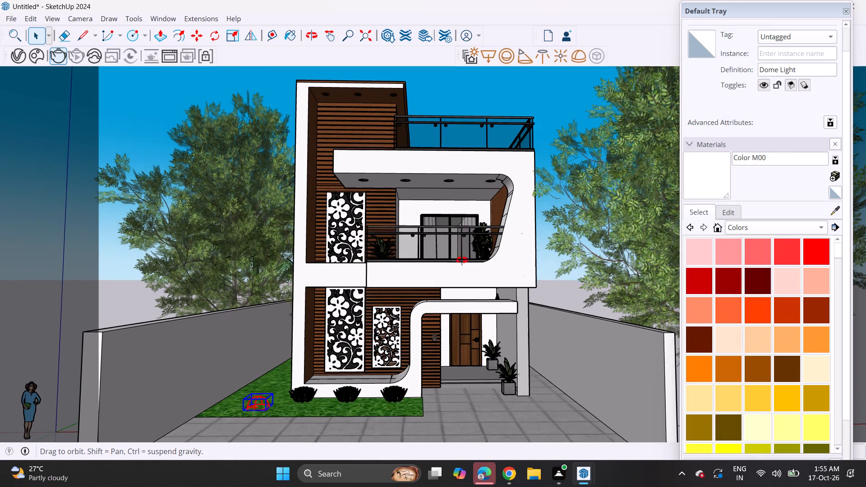
middle_drag(462, 260, 452, 259)
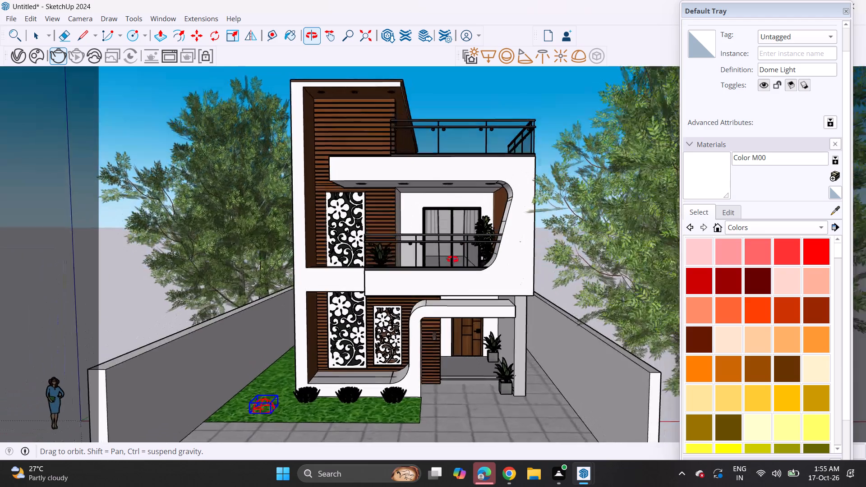
middle_drag(452, 259, 500, 270)
scroll(511, 220, up, 3)
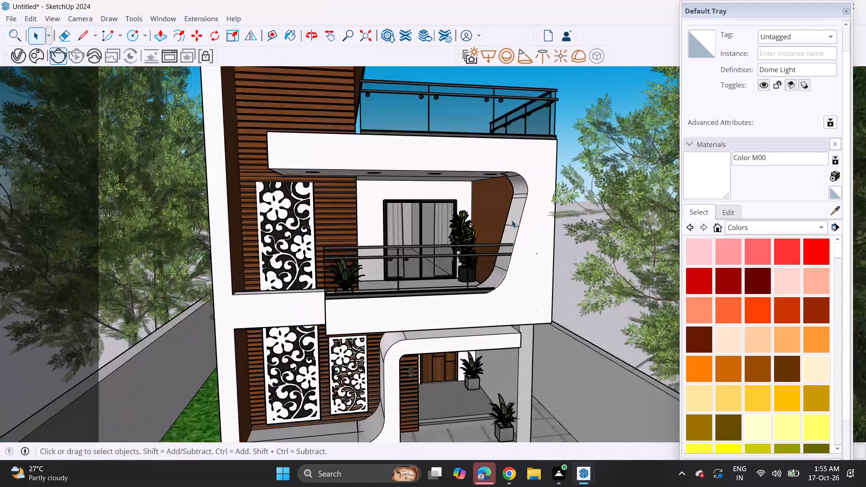
scroll(513, 224, up, 4)
click(513, 225)
scroll(513, 225, up, 4)
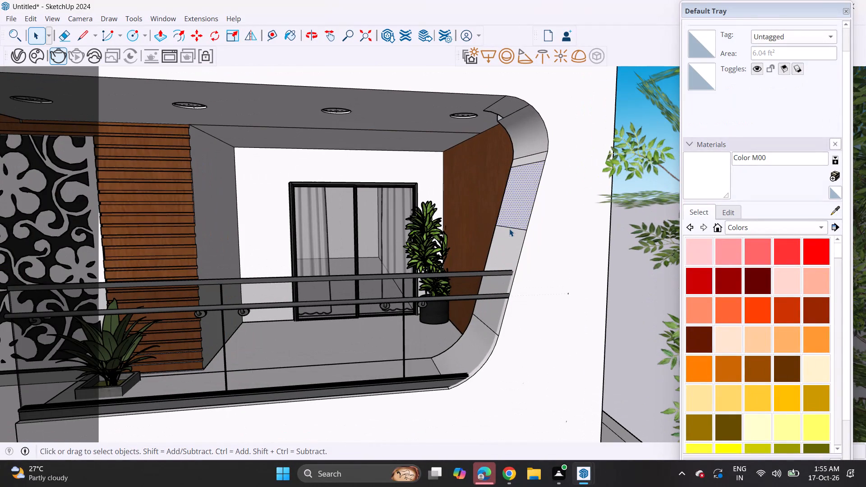
click(509, 229)
scroll(509, 229, up, 3)
key(Delete)
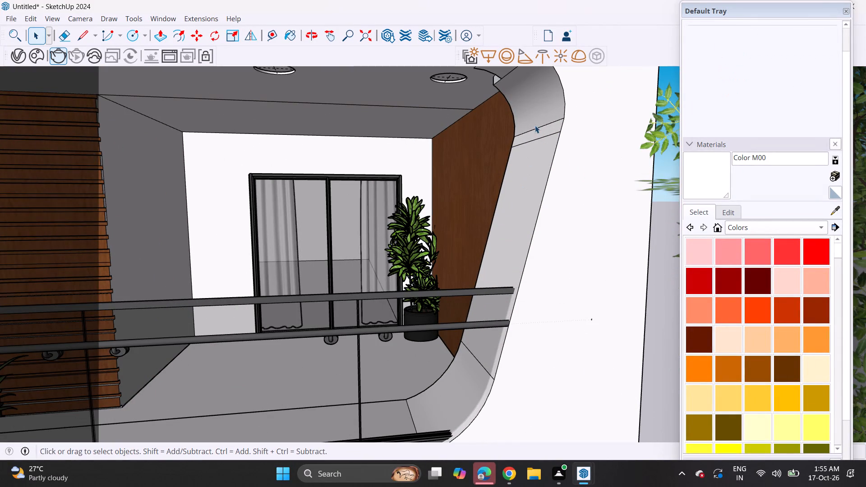
click(535, 137)
click(536, 141)
key(Delete)
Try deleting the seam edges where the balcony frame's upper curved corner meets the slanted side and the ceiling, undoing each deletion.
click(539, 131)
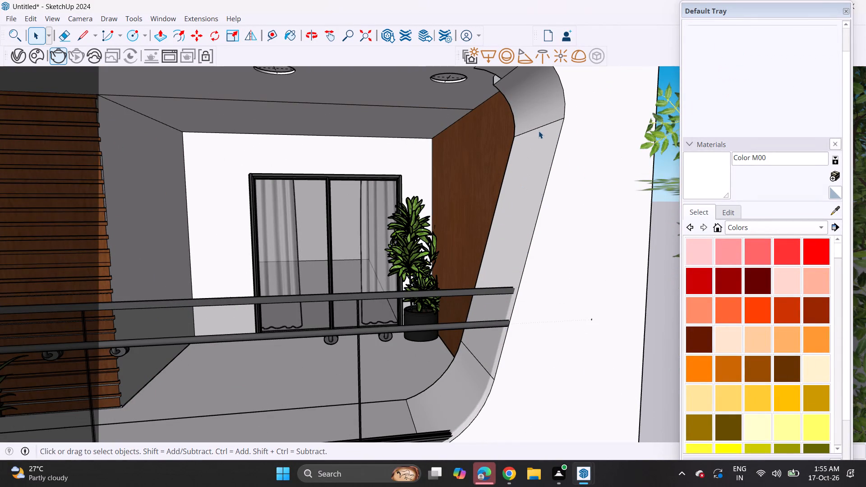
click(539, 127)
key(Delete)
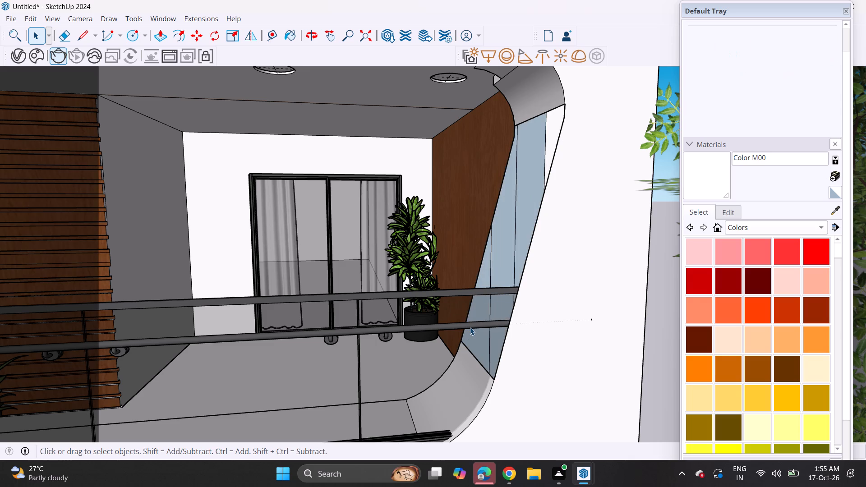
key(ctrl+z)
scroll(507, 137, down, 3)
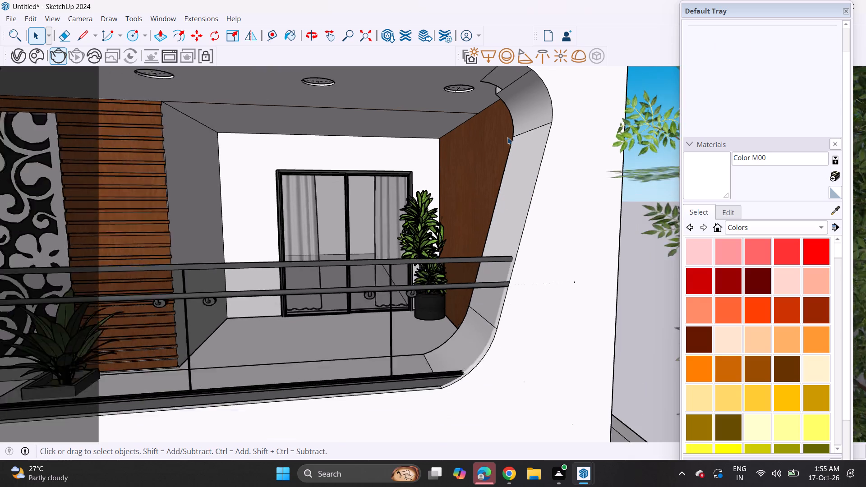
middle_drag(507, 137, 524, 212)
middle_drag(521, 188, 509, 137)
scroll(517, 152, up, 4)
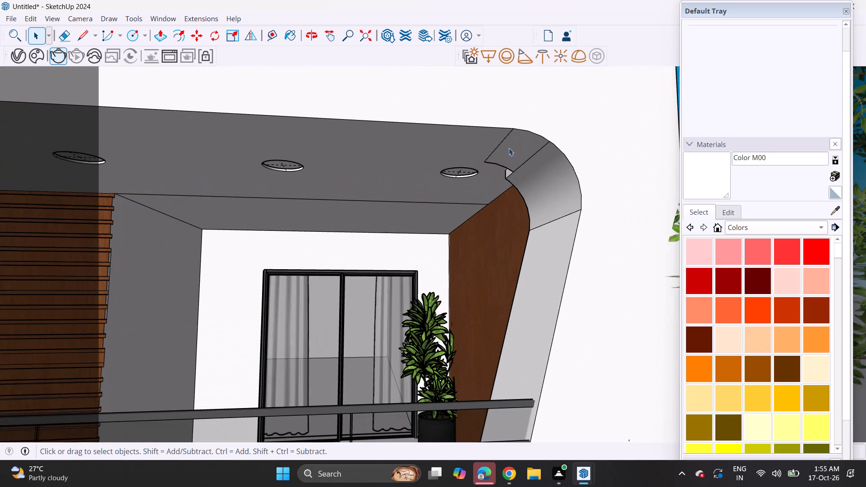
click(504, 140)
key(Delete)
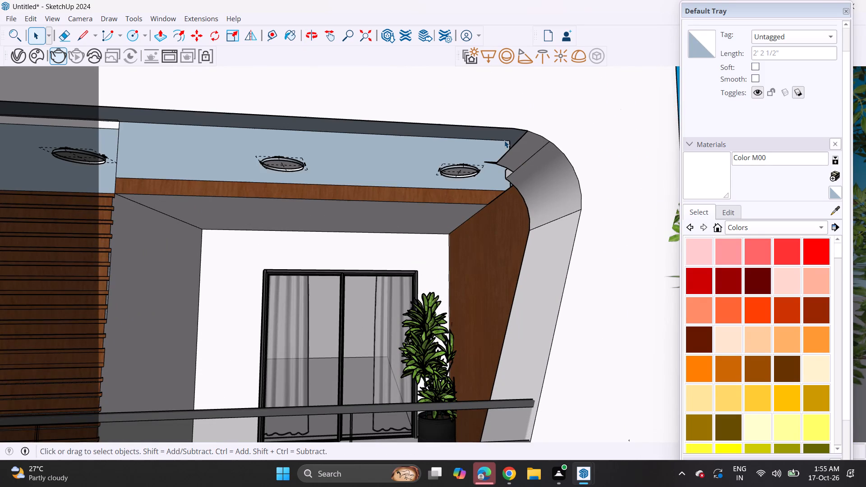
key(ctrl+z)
Push/pull the small step face behind the balcony's upper curved corner back to the inner edge, closing the notch near the last ceiling downlight.
scroll(489, 182, down, 4)
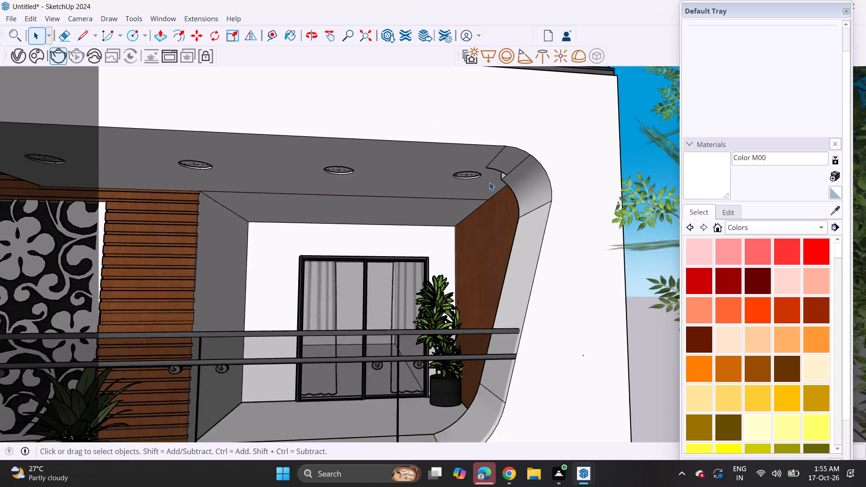
scroll(502, 174, up, 3)
middle_drag(501, 180, 664, 177)
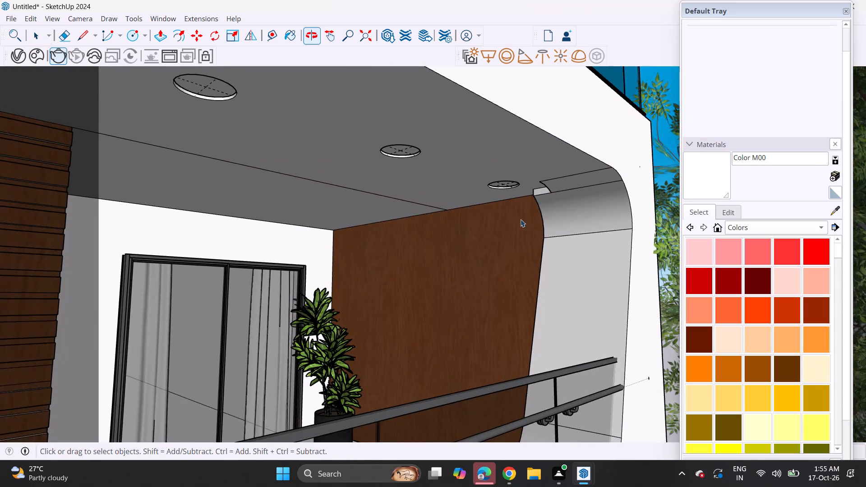
scroll(514, 198, up, 3)
middle_drag(528, 179, 765, 189)
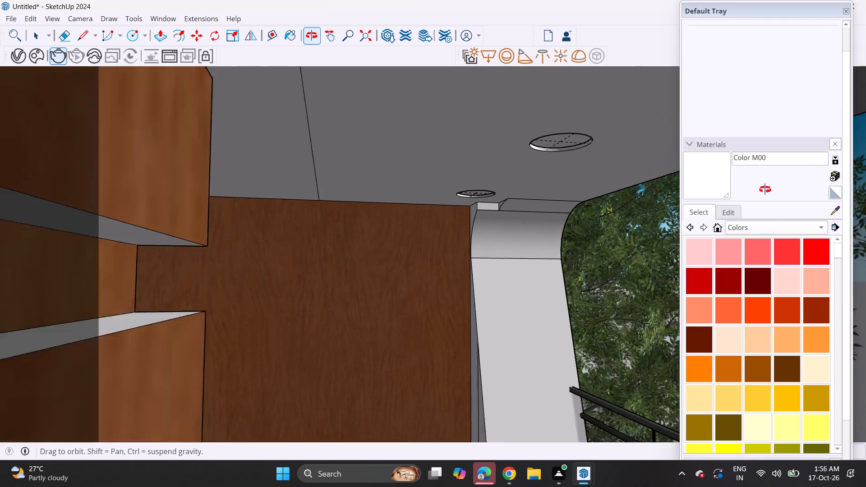
middle_drag(765, 189, 773, 191)
scroll(773, 191, up, 1)
middle_drag(595, 242, 229, 278)
middle_drag(464, 225, 224, 271)
scroll(429, 238, up, 4)
scroll(502, 206, up, 2)
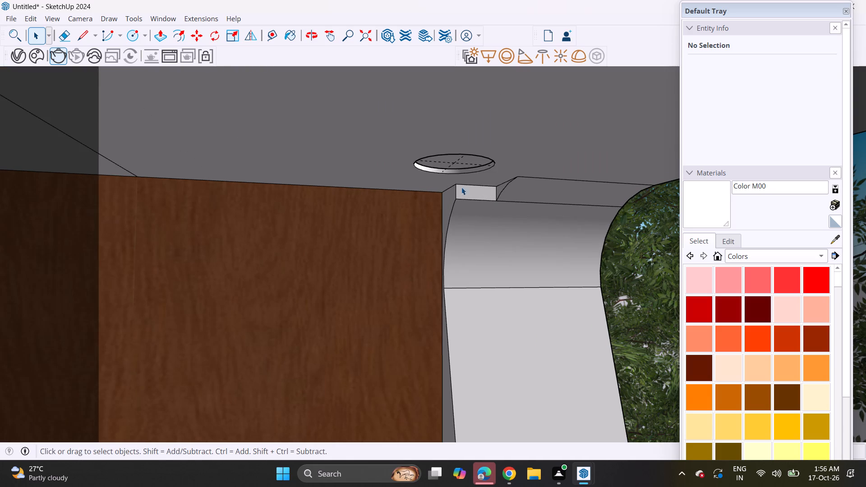
click(166, 41)
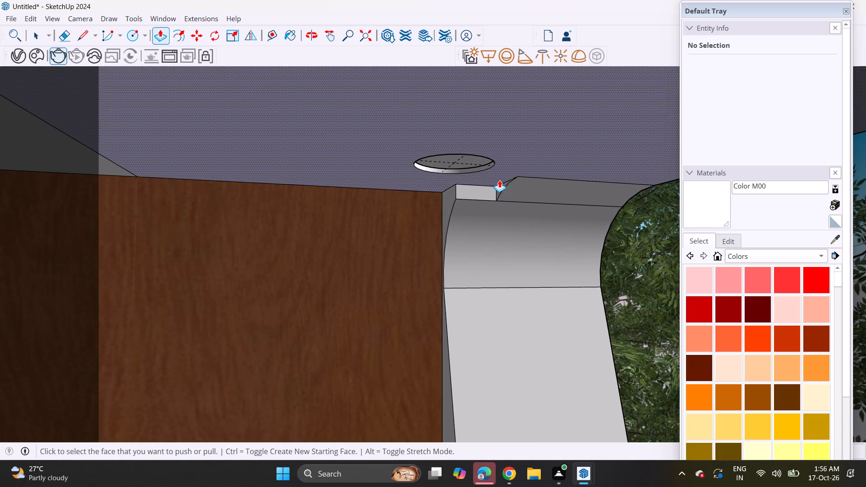
click(496, 188)
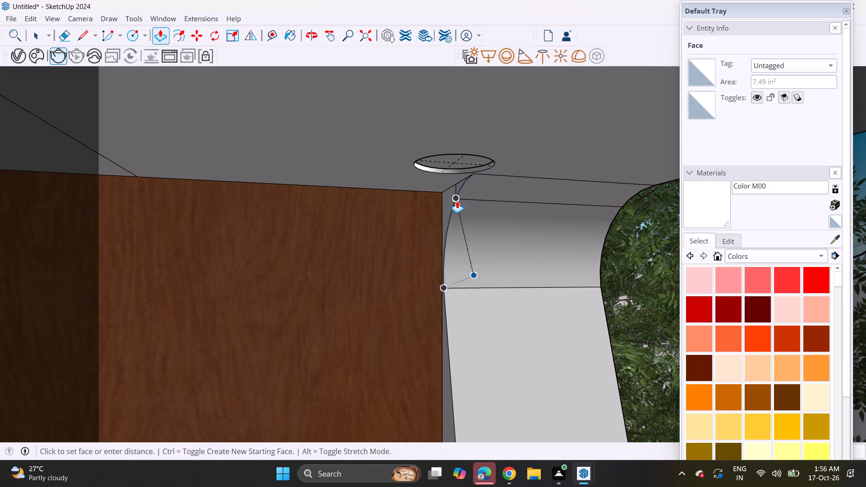
click(457, 201)
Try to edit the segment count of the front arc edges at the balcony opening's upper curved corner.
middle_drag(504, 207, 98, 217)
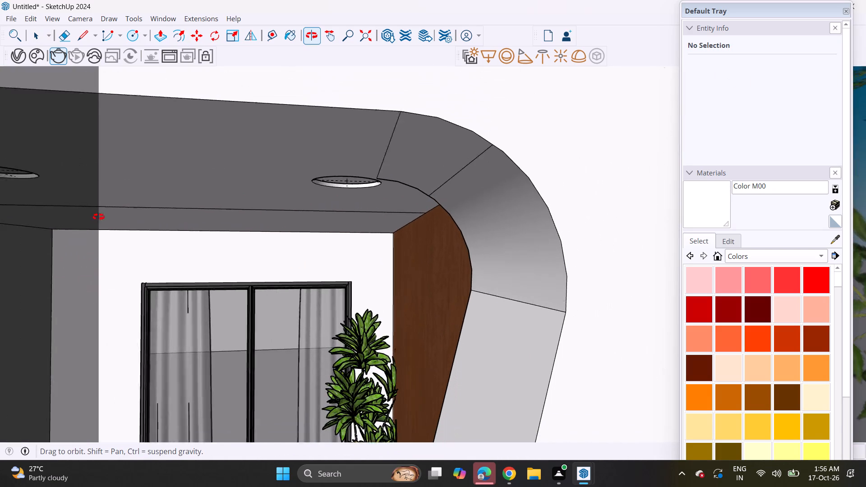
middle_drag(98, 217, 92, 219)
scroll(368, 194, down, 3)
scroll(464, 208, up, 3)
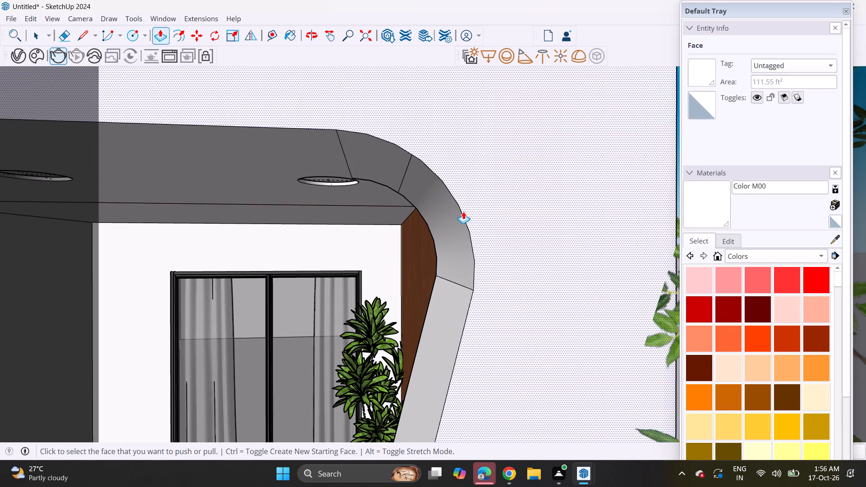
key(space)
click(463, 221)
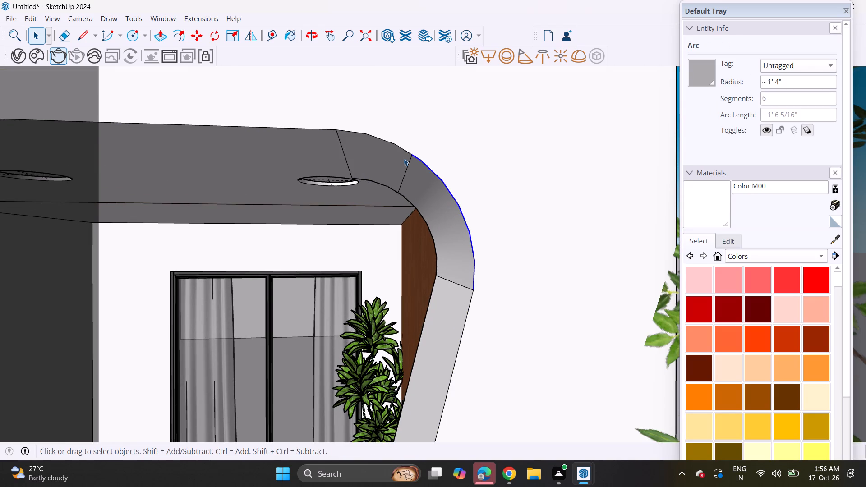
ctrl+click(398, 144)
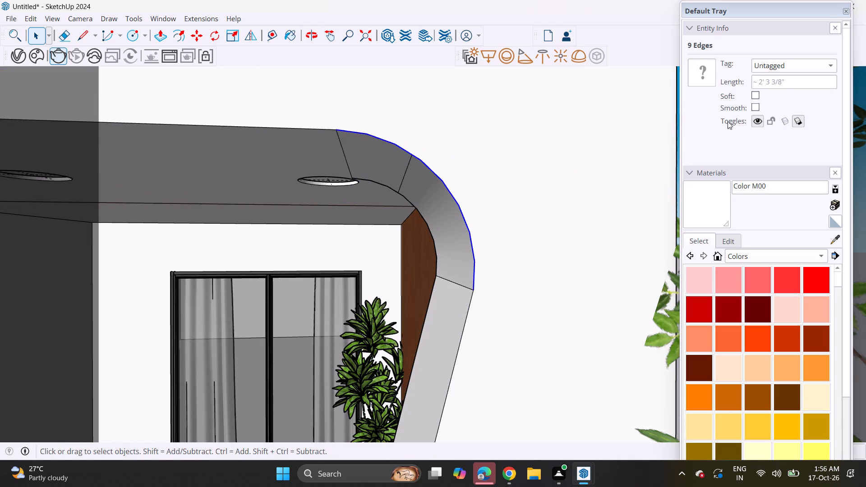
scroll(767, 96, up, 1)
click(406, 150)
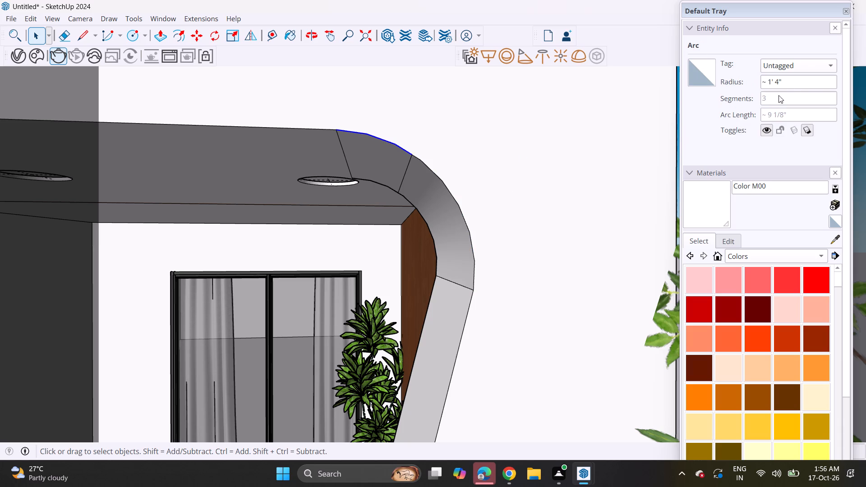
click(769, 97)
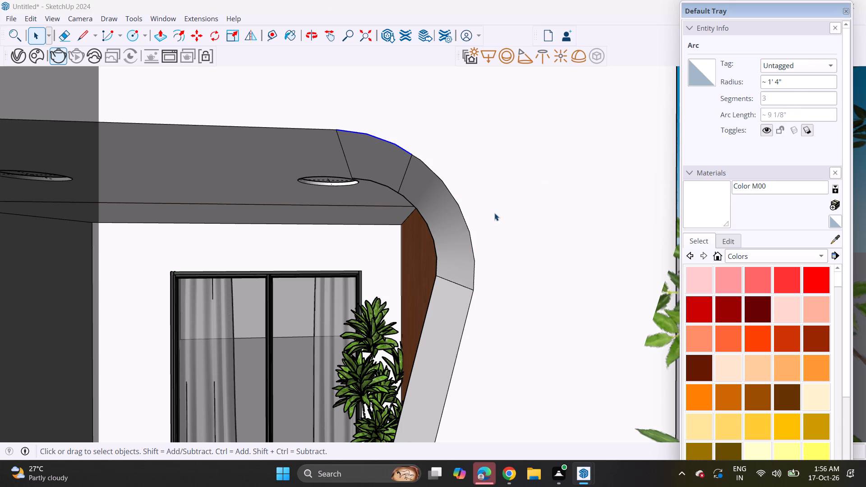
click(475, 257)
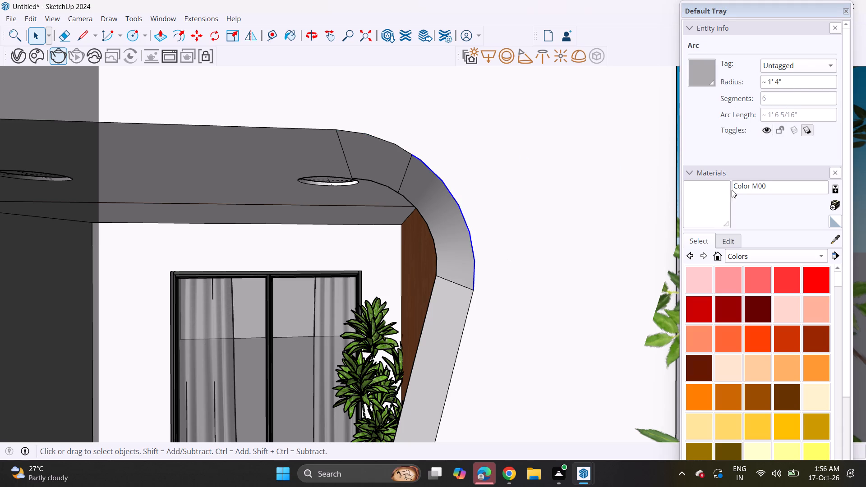
Frame the whole front facade together with the lawn, boundary walls and side trees.
scroll(417, 318, down, 9)
shift+middle_drag(384, 366, 396, 349)
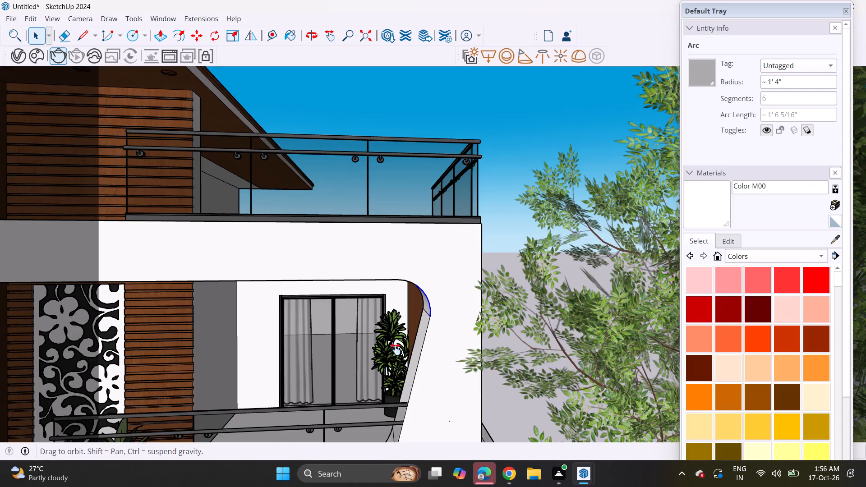
shift+middle_drag(396, 349, 459, 241)
scroll(460, 243, down, 5)
scroll(447, 278, down, 3)
middle_drag(447, 278, 442, 282)
middle_drag(404, 279, 395, 282)
scroll(382, 273, down, 3)
middle_drag(382, 273, 405, 255)
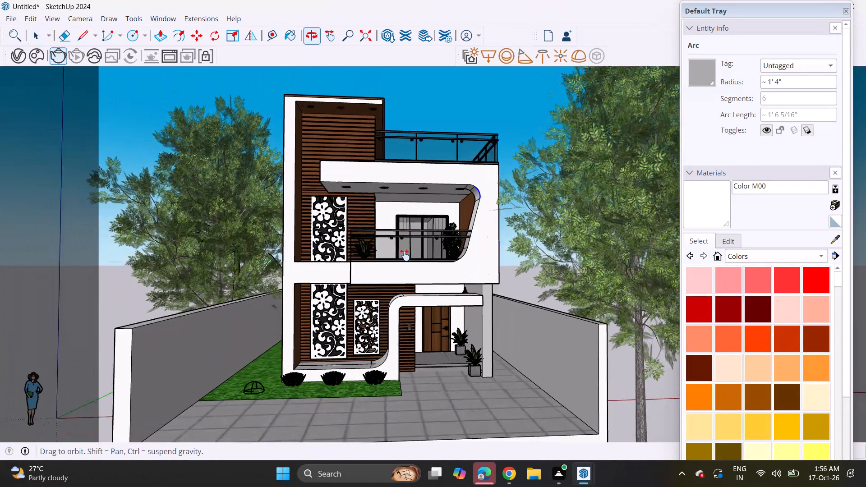
middle_drag(405, 255, 422, 277)
middle_drag(415, 274, 401, 266)
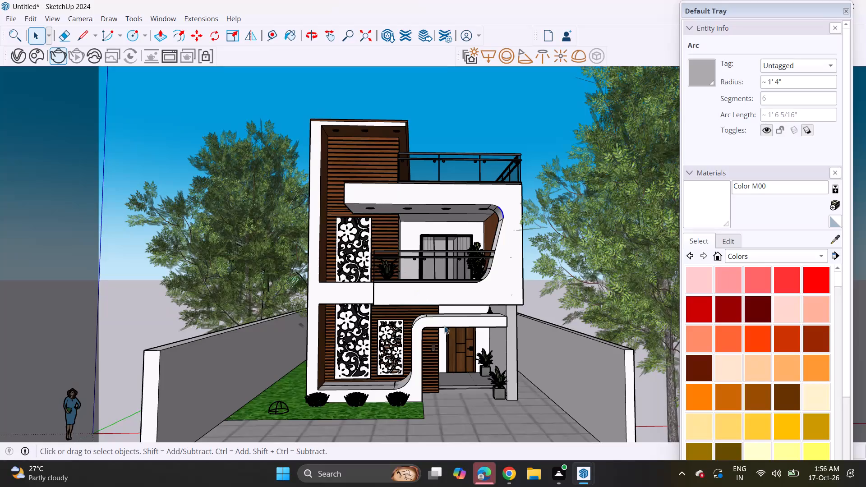
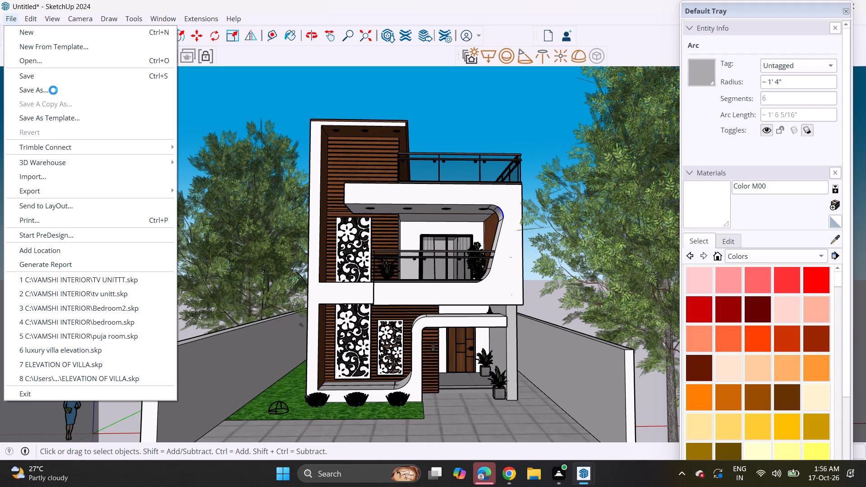
Save the house model as a SketchUp file named ELEVATIONN in the Documents folder.
click(53, 90)
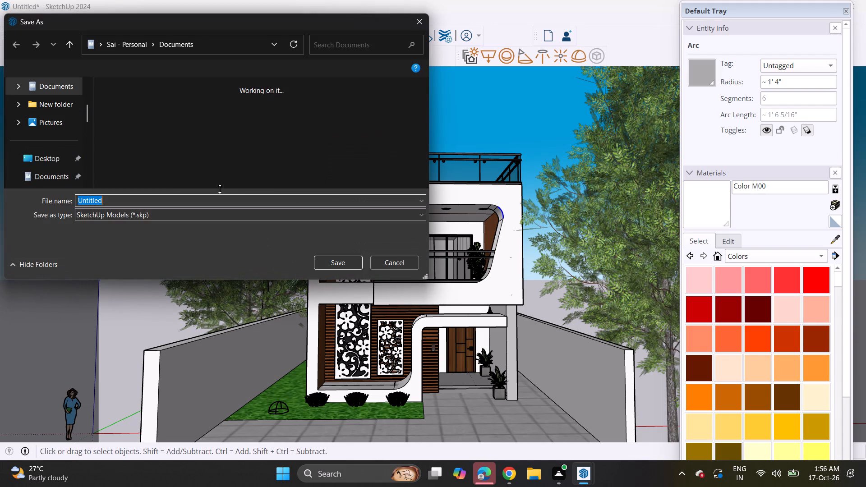
key(BackSpace)
text(ELEVATIONN)
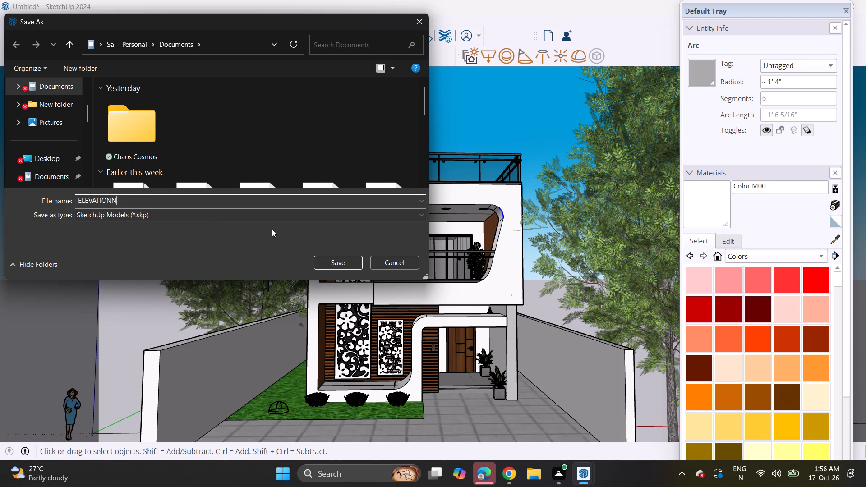
click(340, 265)
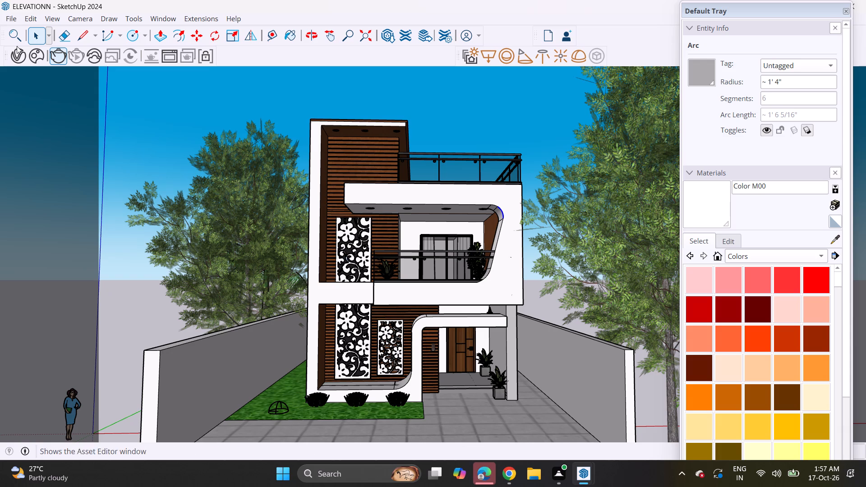
Export the current front view as a 2D PNG image named ELEVATIONN into the C:\VAMSHI INTERIOR folder.
click(12, 16)
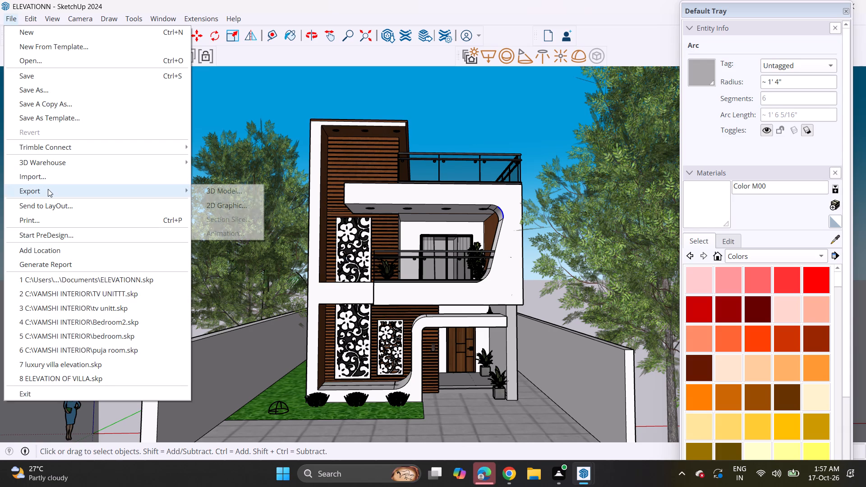
click(207, 205)
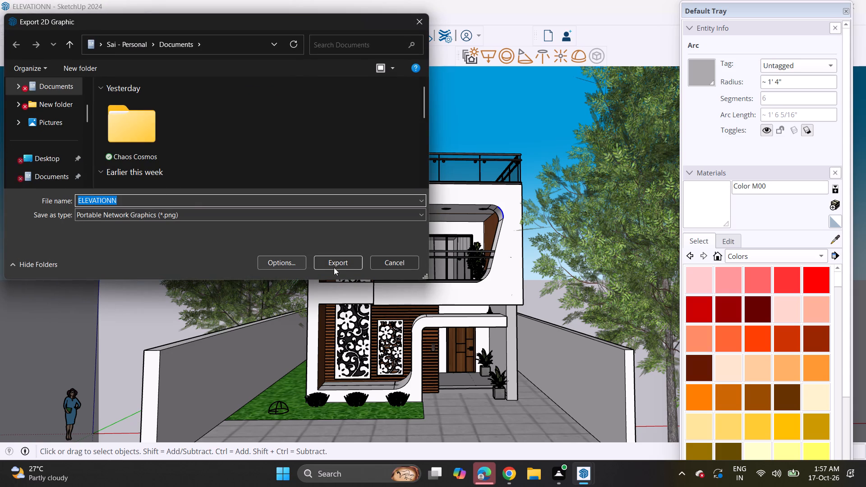
click(271, 46)
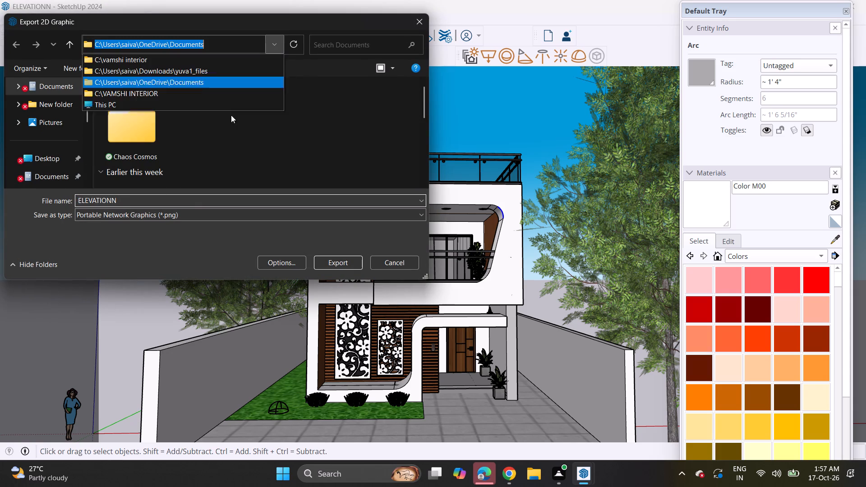
click(213, 88)
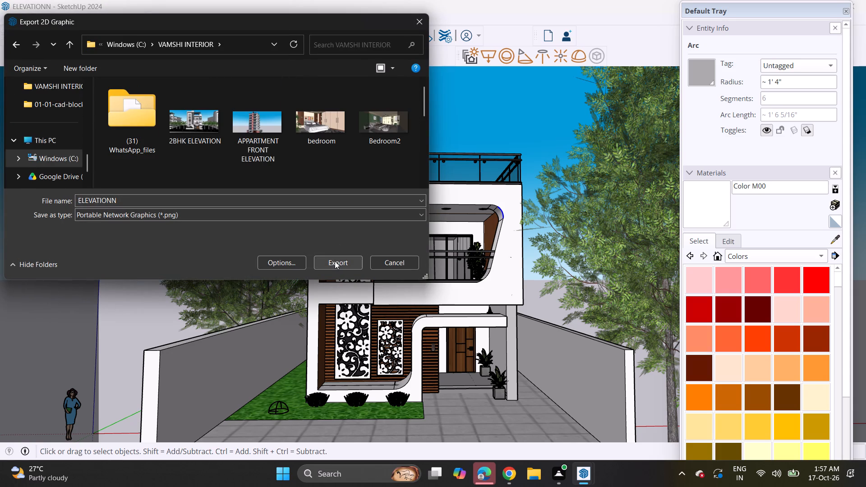
click(335, 261)
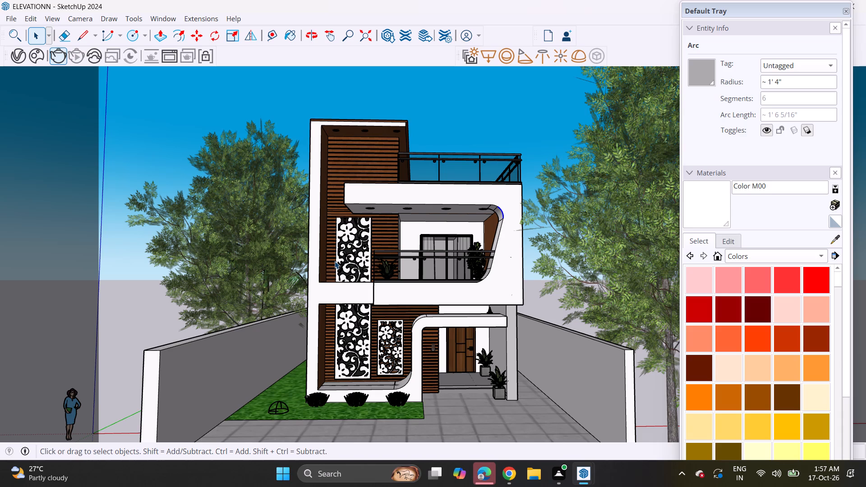